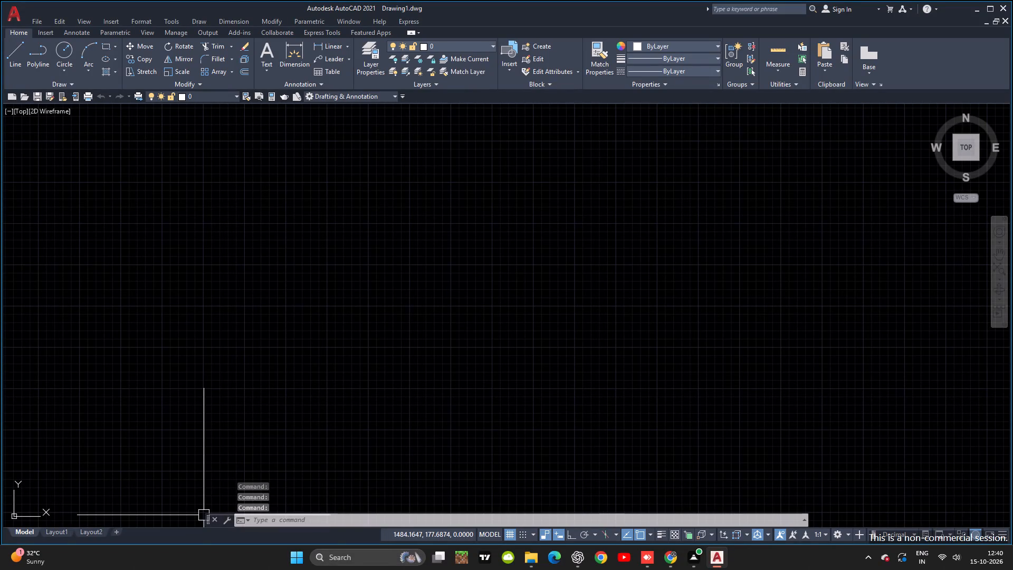
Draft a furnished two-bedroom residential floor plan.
Dock the floating command line below the drawing area.
{"action": "left_click_drag", "start_coordinate": [205, 517], "coordinate": [203, 529]}
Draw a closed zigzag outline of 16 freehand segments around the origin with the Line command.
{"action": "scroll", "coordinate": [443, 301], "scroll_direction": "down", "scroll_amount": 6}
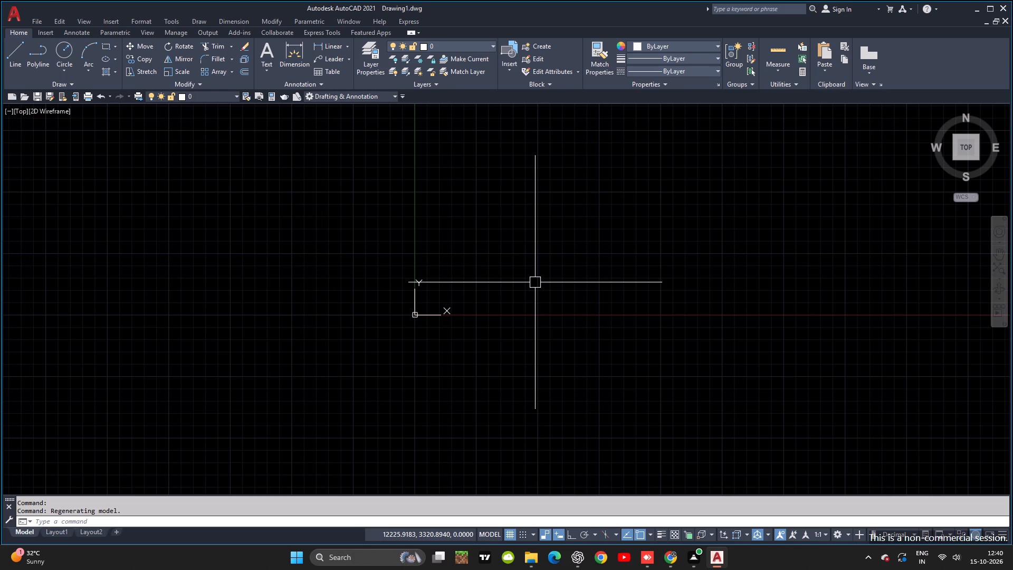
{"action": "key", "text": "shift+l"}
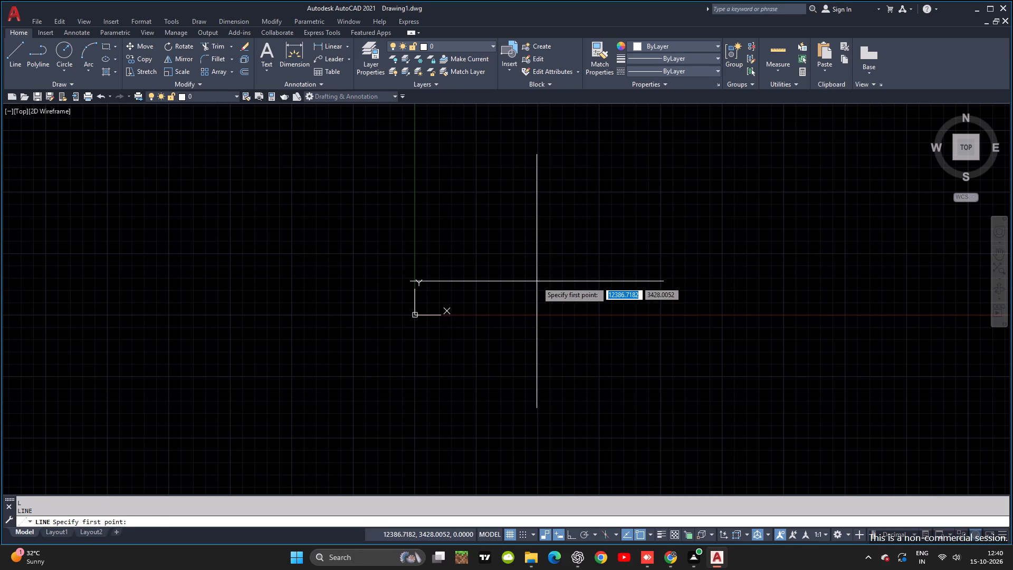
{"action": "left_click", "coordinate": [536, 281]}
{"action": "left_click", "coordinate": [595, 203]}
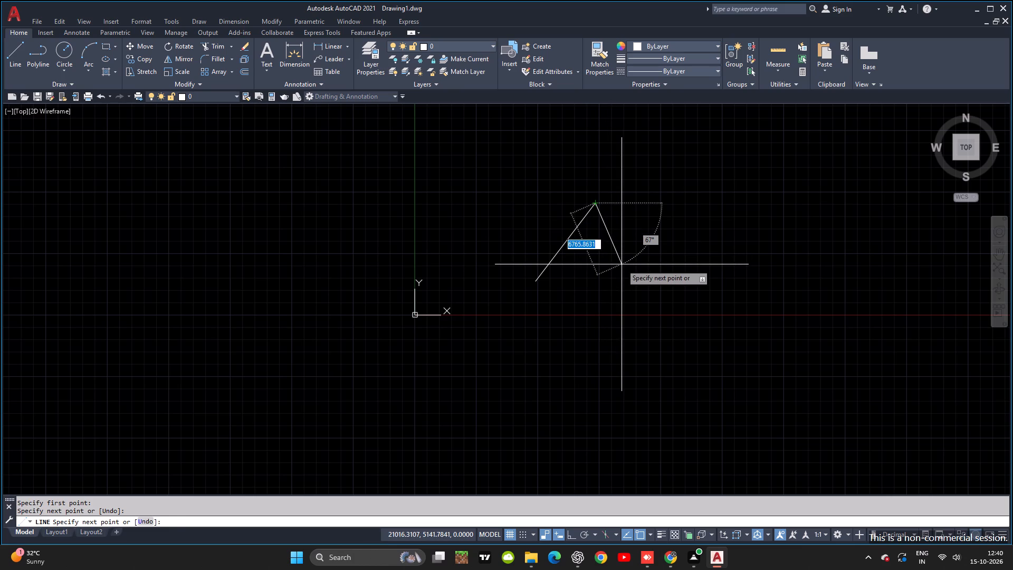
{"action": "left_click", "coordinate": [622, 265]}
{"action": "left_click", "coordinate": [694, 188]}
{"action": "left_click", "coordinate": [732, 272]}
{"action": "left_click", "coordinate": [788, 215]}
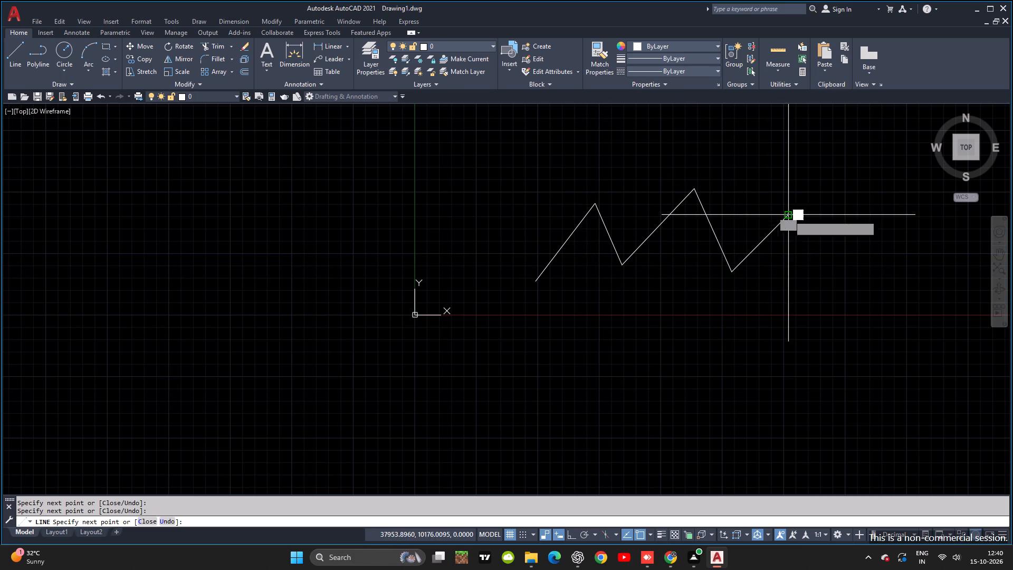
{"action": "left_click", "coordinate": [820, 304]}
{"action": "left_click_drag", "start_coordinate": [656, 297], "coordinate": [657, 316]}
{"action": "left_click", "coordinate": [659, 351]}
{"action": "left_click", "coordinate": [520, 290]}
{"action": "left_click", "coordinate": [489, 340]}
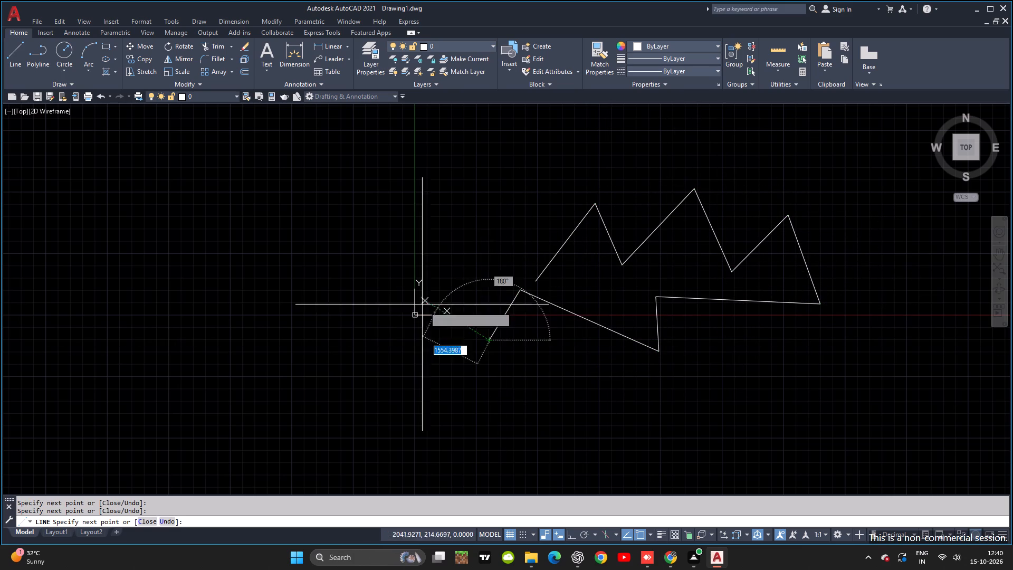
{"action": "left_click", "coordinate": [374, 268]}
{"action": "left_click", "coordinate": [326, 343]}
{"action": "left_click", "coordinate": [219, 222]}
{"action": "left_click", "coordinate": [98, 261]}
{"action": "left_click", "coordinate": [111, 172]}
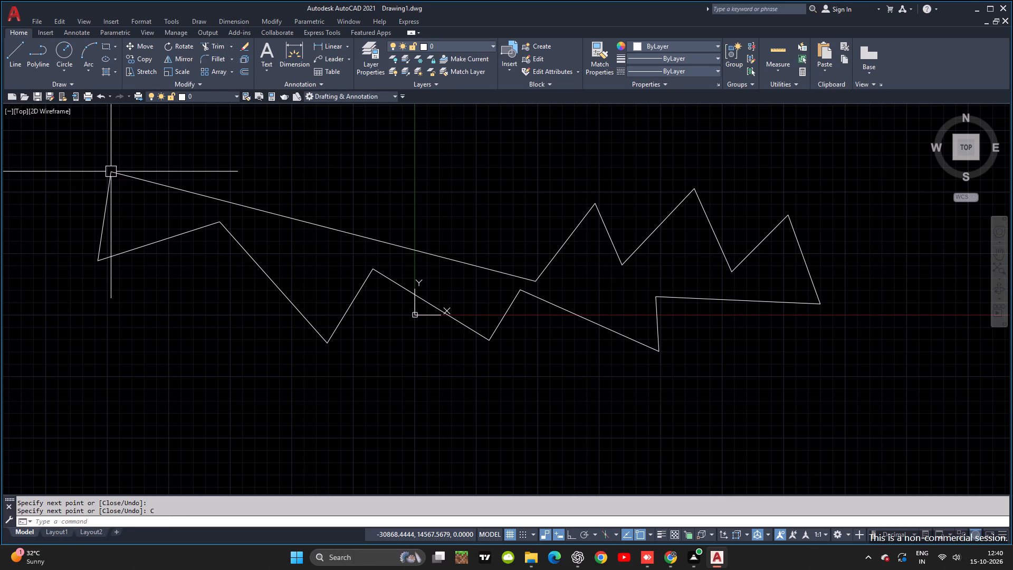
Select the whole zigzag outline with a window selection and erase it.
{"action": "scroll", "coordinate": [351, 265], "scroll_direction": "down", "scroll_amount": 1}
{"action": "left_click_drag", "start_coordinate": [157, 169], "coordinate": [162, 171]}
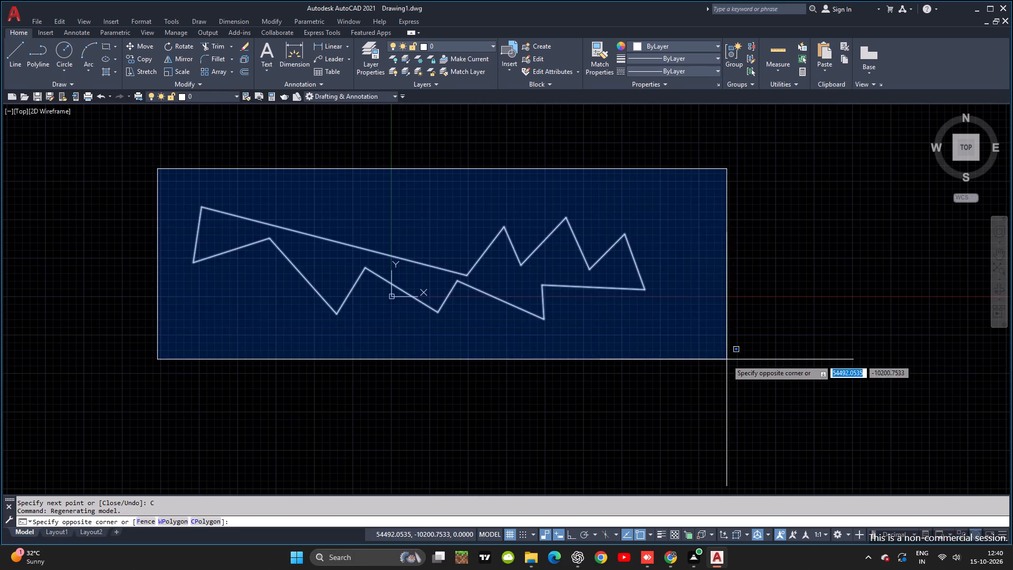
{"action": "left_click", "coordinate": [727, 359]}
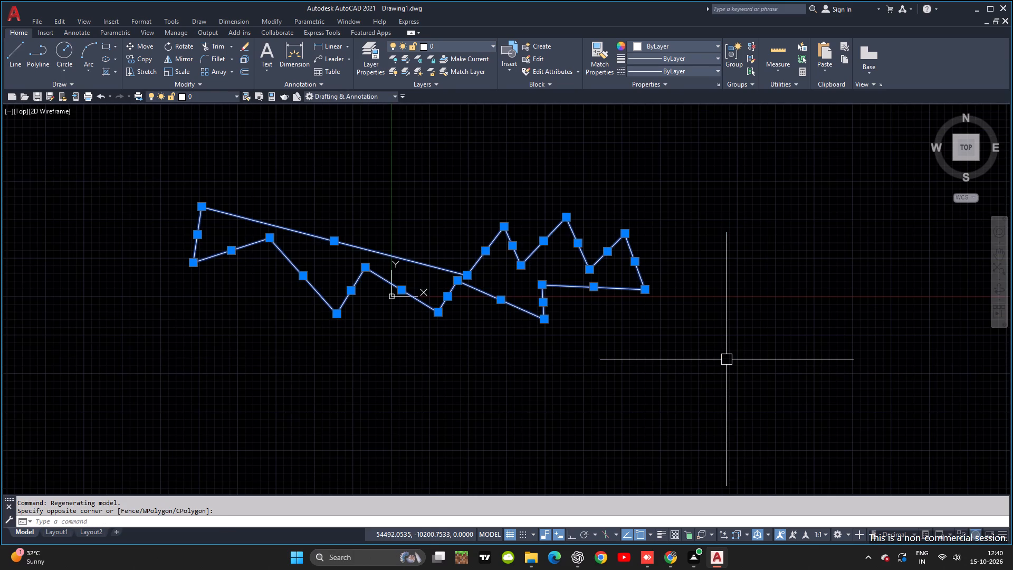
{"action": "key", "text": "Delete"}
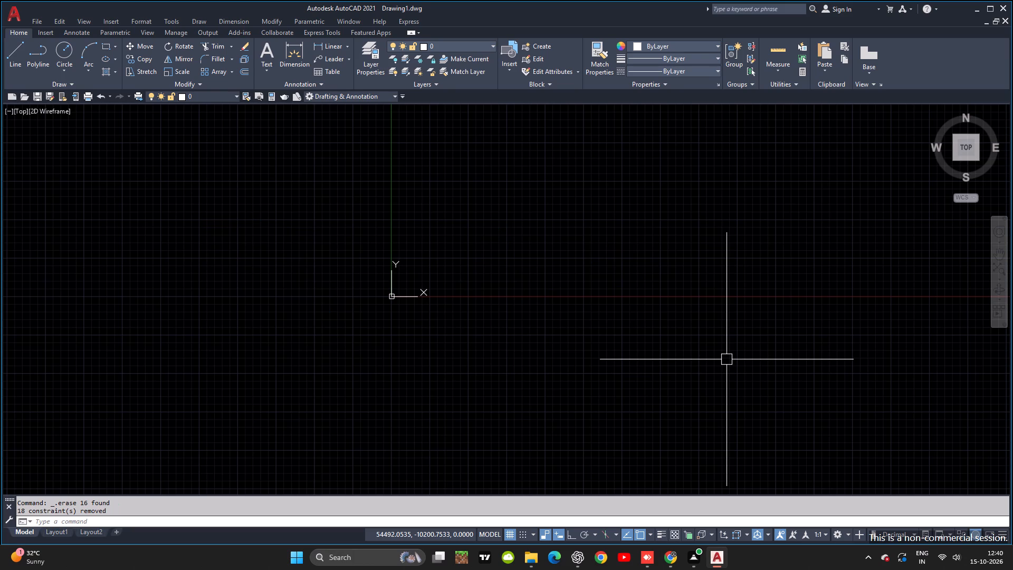
Open the Drawing Units settings and display the available length types.
{"action": "scroll", "coordinate": [502, 207], "scroll_direction": "up", "scroll_amount": 1}
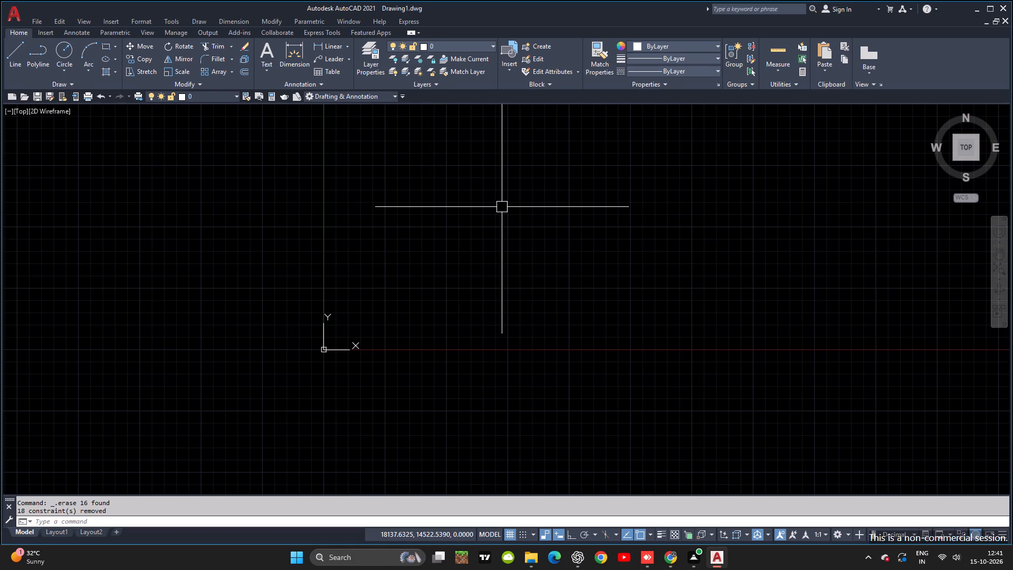
{"action": "type", "text": "UN"}
{"action": "key", "text": "space"}
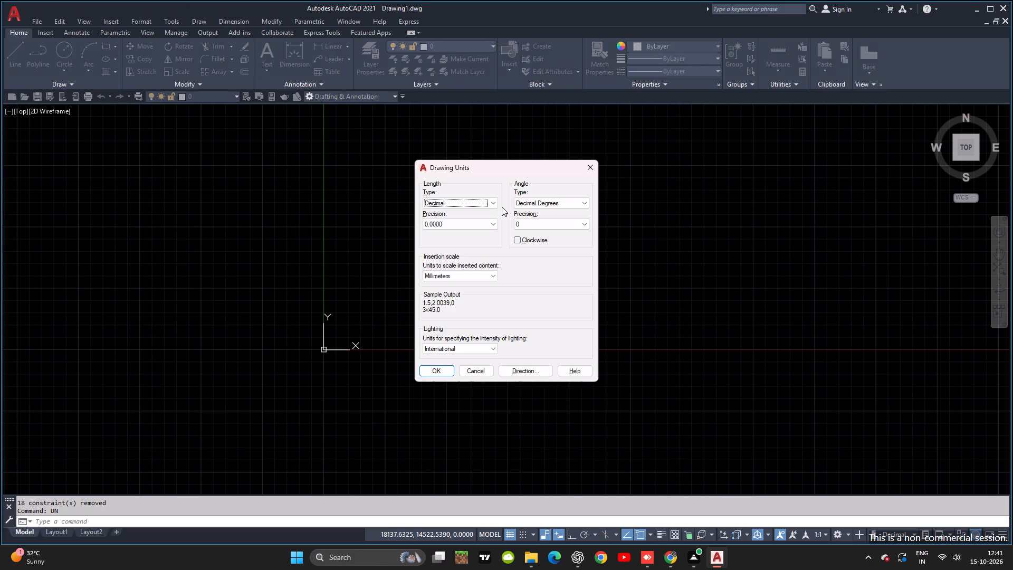
{"action": "left_click", "coordinate": [490, 206]}
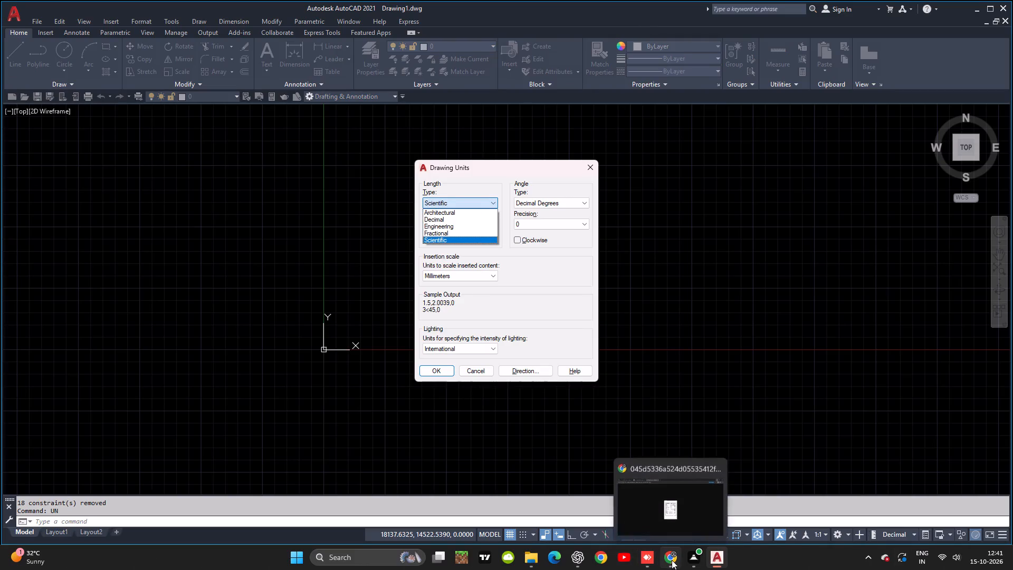
Open the floor plan image 2BHK 1.jpg from the Desktop folder and examine its room layout and dimensions.
{"action": "left_click", "coordinate": [648, 567]}
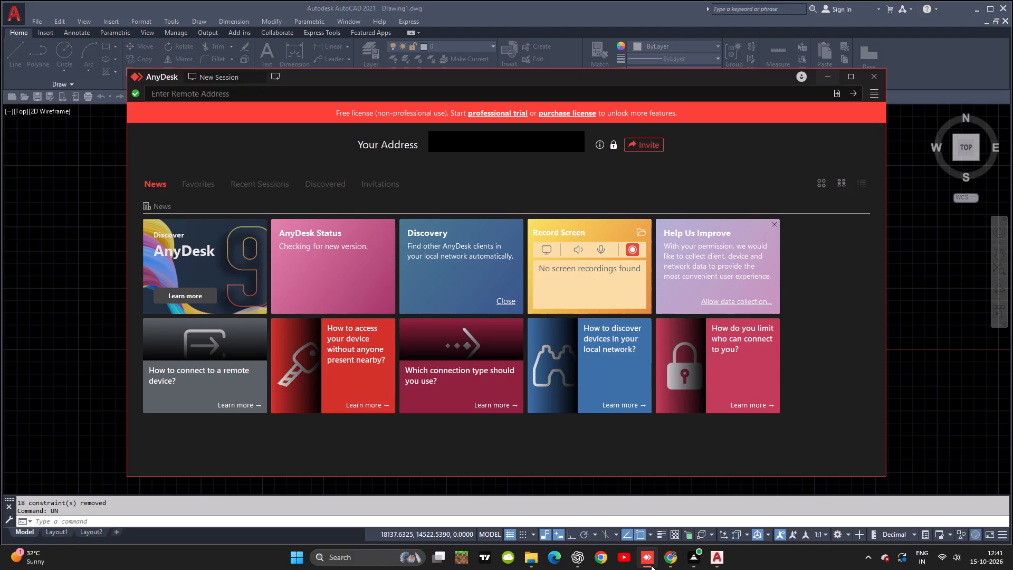
{"action": "left_click", "coordinate": [651, 565]}
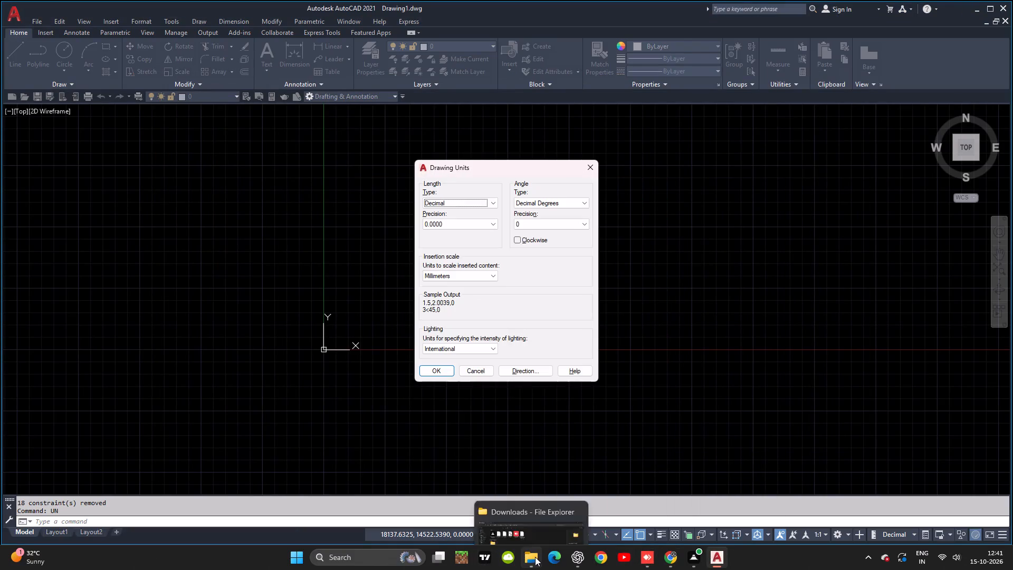
{"action": "left_click", "coordinate": [535, 557]}
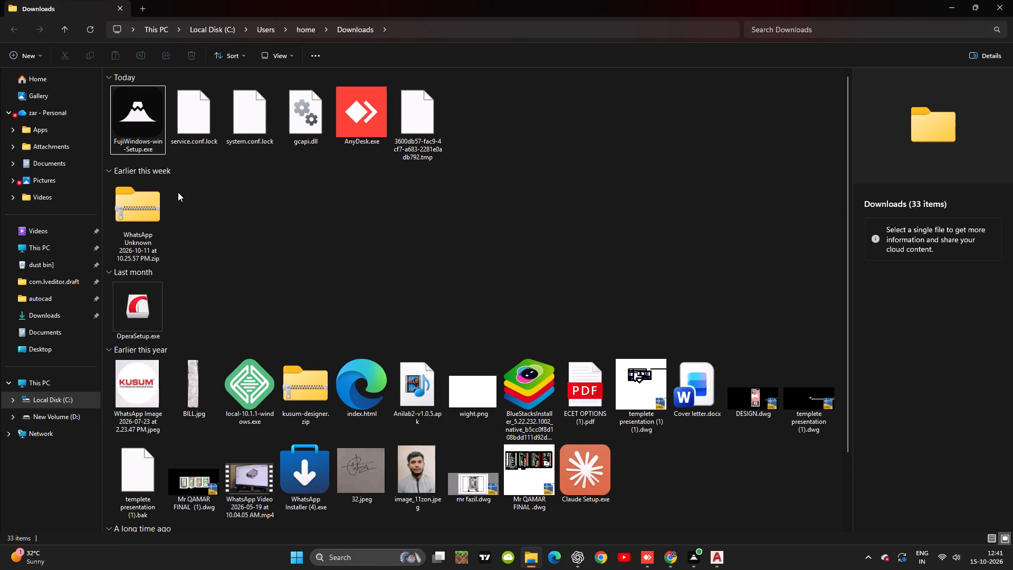
{"action": "double_click", "coordinate": [53, 350]}
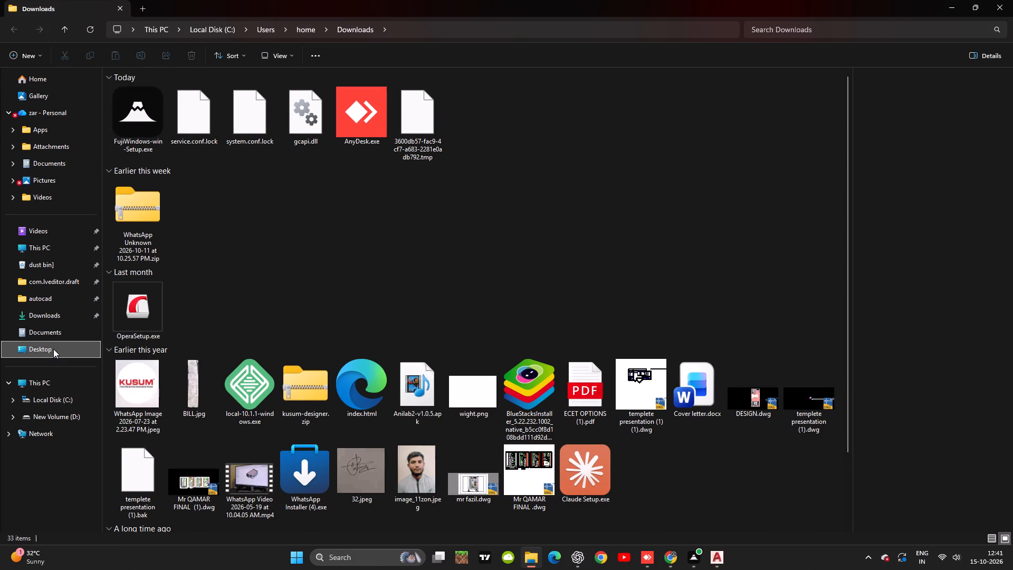
{"action": "double_click", "coordinate": [177, 123]}
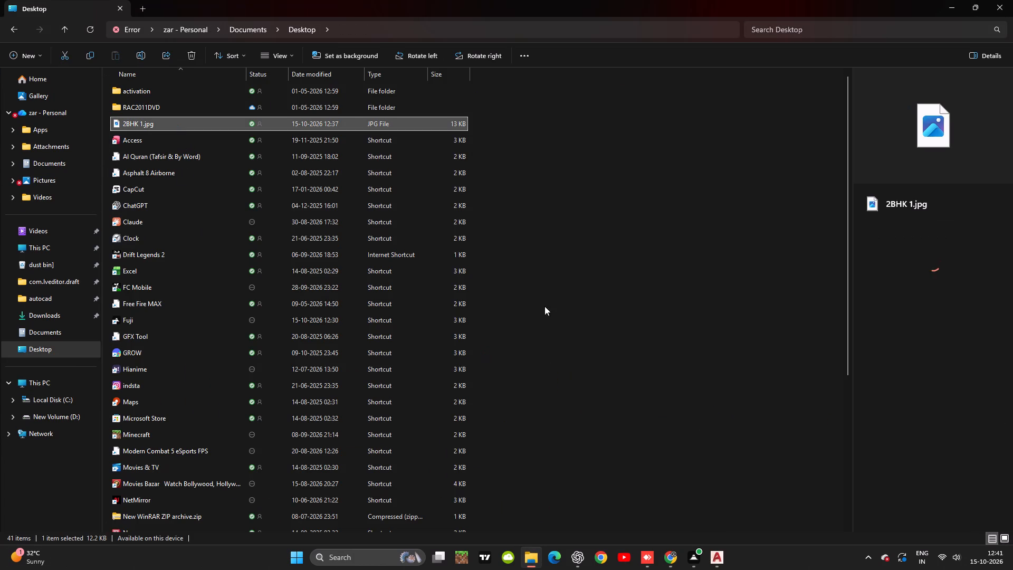
{"action": "scroll", "coordinate": [493, 305], "scroll_direction": "up", "scroll_amount": 12}
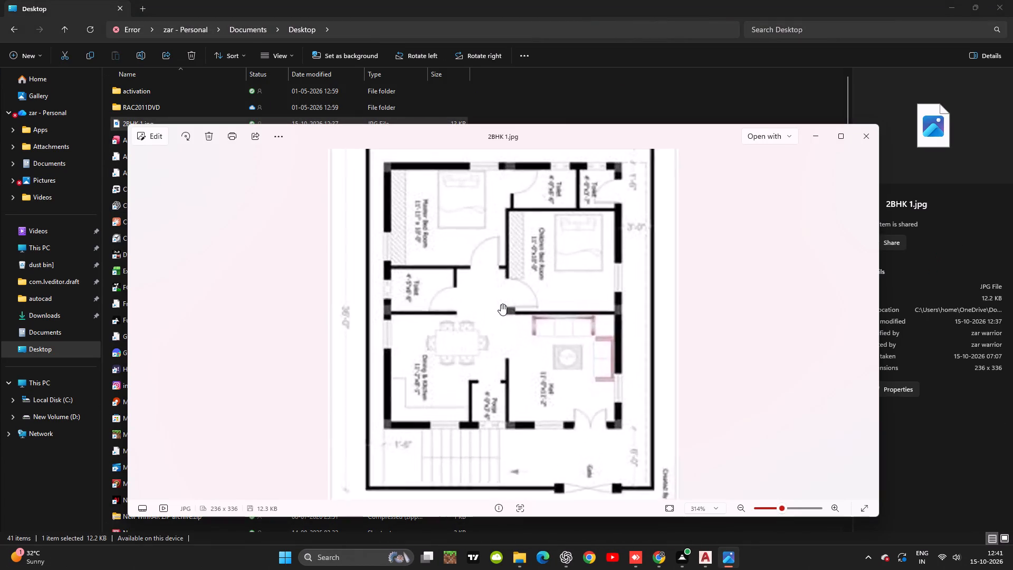
{"action": "scroll", "coordinate": [501, 304], "scroll_direction": "up", "scroll_amount": 4}
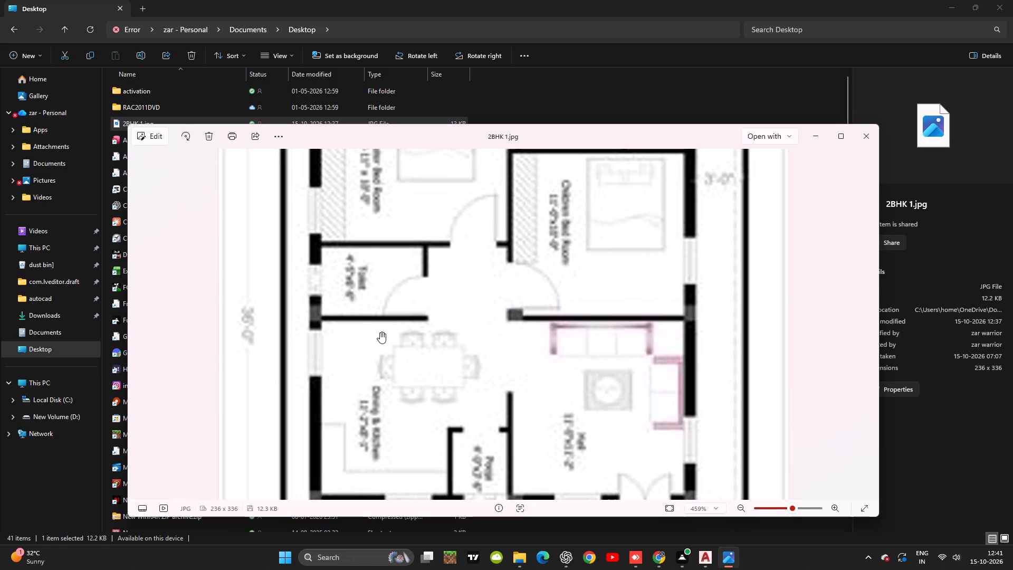
{"action": "scroll", "coordinate": [413, 411], "scroll_direction": "down", "scroll_amount": 7}
{"action": "scroll", "coordinate": [416, 229], "scroll_direction": "up", "scroll_amount": 5}
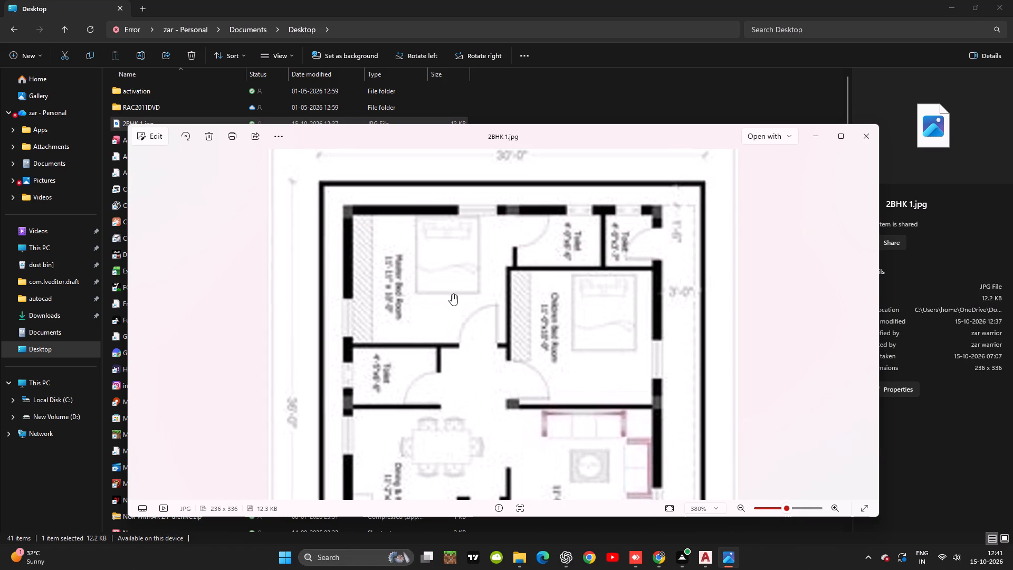
{"action": "scroll", "coordinate": [447, 301], "scroll_direction": "down", "scroll_amount": 2}
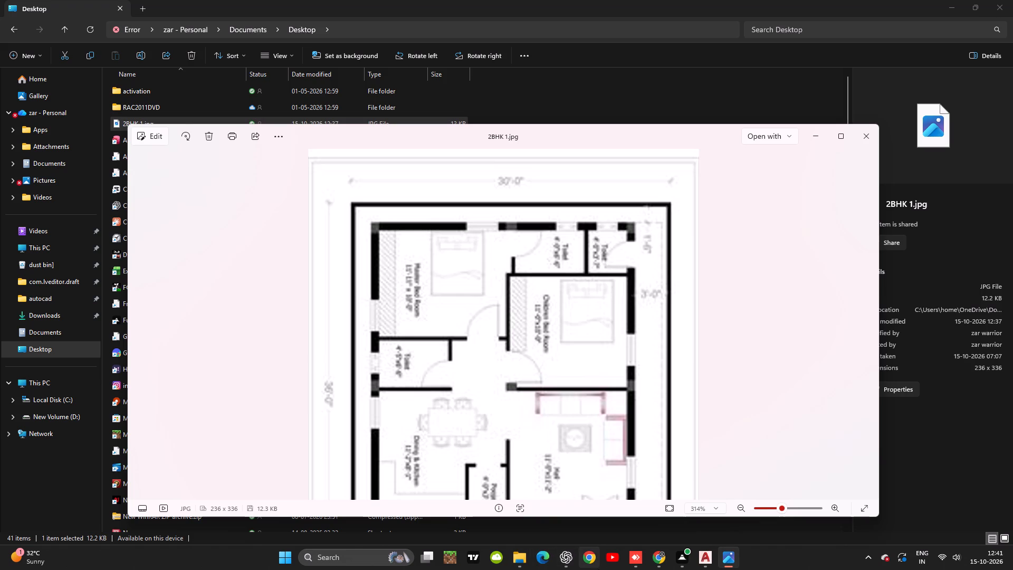
Switch to Chrome and check the 2 BHK 2D DRAWING search results and the Pinterest source page for the floor plan.
{"action": "left_click", "coordinate": [660, 560]}
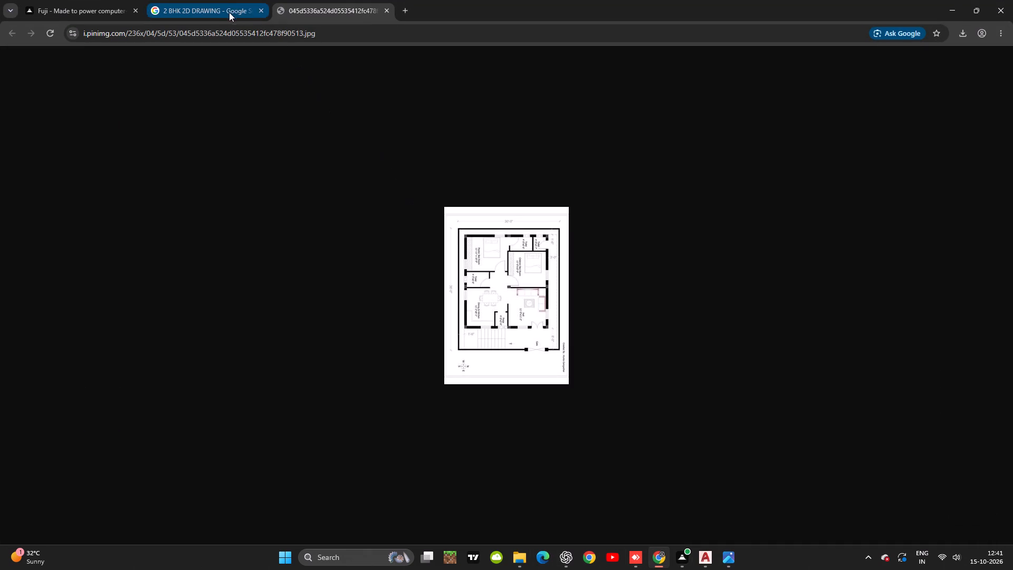
{"action": "scroll", "coordinate": [472, 243], "scroll_direction": "up", "scroll_amount": 6}
{"action": "scroll", "coordinate": [519, 273], "scroll_direction": "up", "scroll_amount": 1}
{"action": "left_click", "coordinate": [223, 11]}
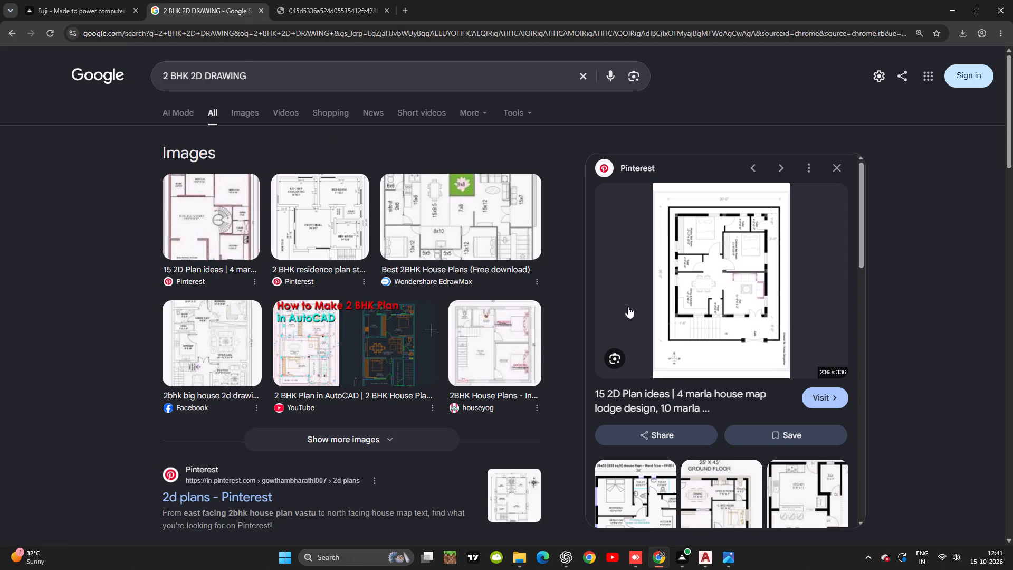
{"action": "scroll", "coordinate": [772, 275], "scroll_direction": "up", "scroll_amount": 5}
{"action": "left_click", "coordinate": [719, 212]}
{"action": "scroll", "coordinate": [740, 244], "scroll_direction": "up", "scroll_amount": 4}
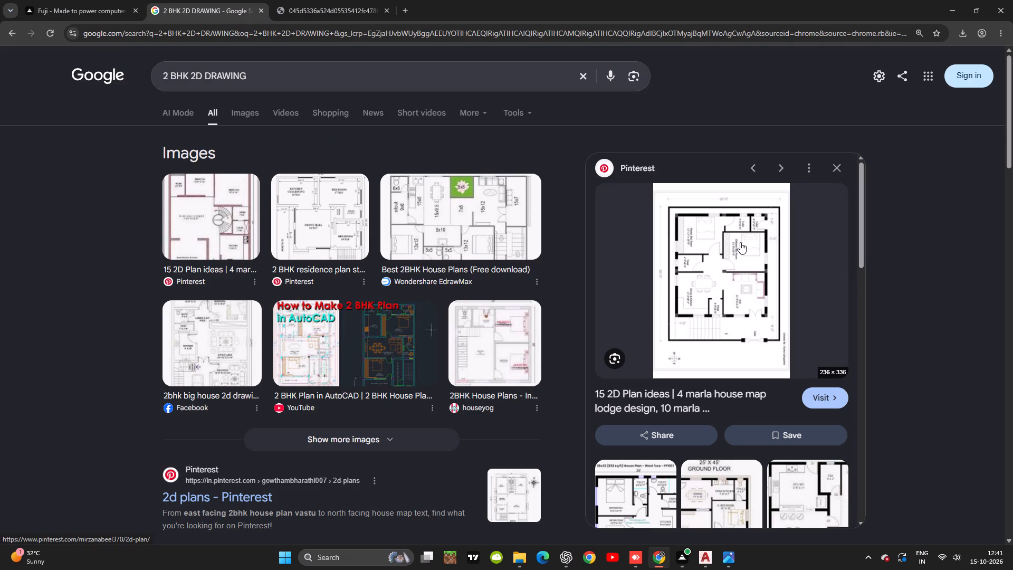
{"action": "left_click", "coordinate": [740, 242]}
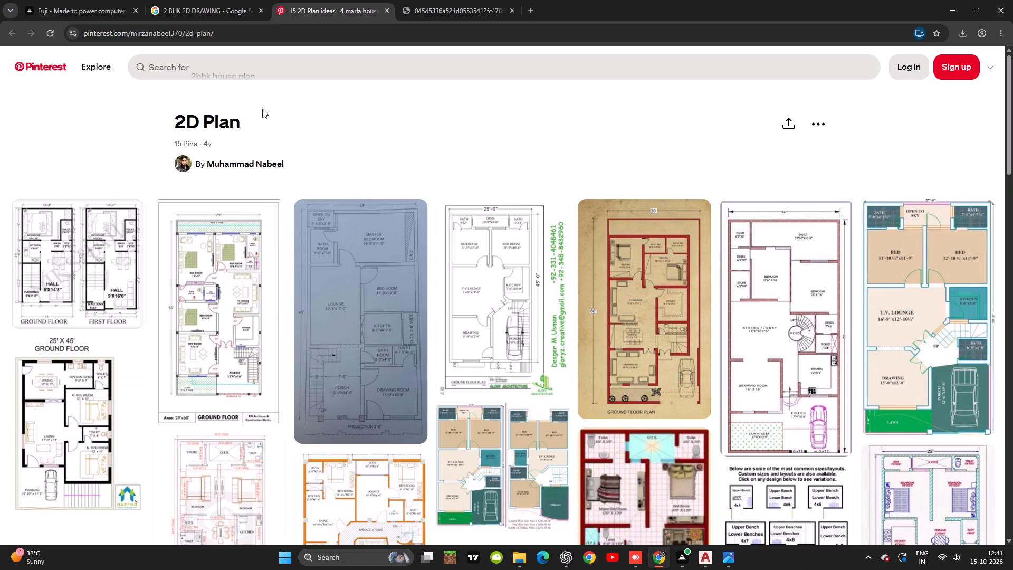
{"action": "left_click", "coordinate": [387, 8]}
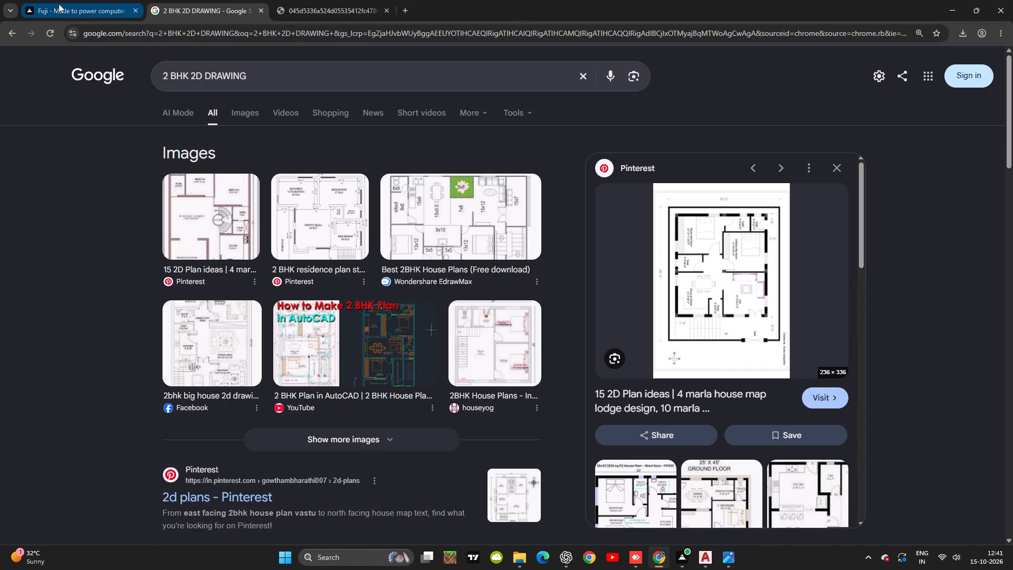
{"action": "left_click", "coordinate": [225, 14]}
Enlarge the floor plan image opened in its own browser page and examine its overall dimensions, rooms, stairs and gate.
{"action": "left_click", "coordinate": [295, 3]}
{"action": "scroll", "coordinate": [590, 304], "scroll_direction": "up", "scroll_amount": 3}
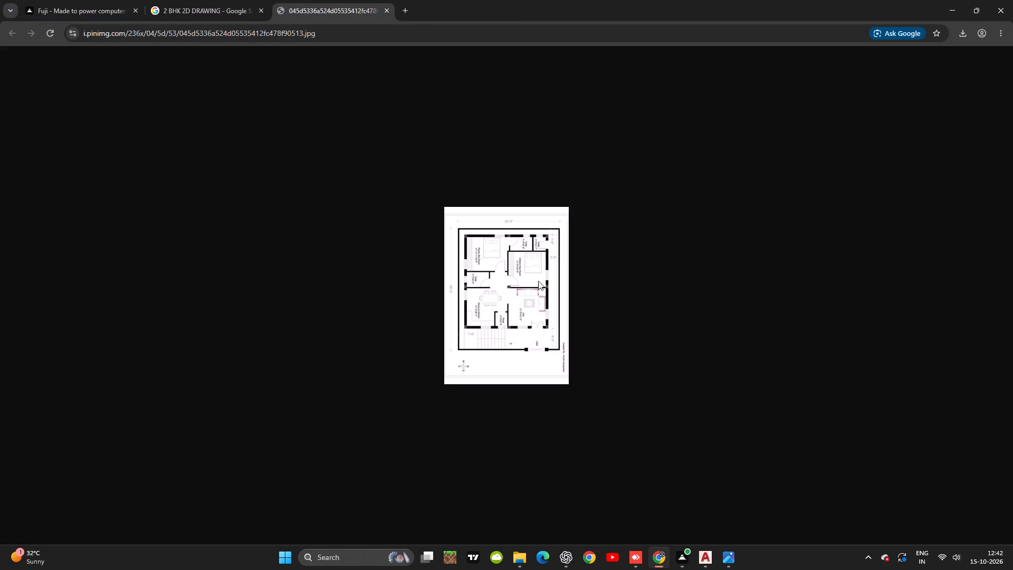
{"action": "scroll", "coordinate": [538, 281], "scroll_direction": "up", "scroll_amount": 9}
{"action": "scroll", "coordinate": [555, 248], "scroll_direction": "up", "scroll_amount": 11, "text": "ctrl"}
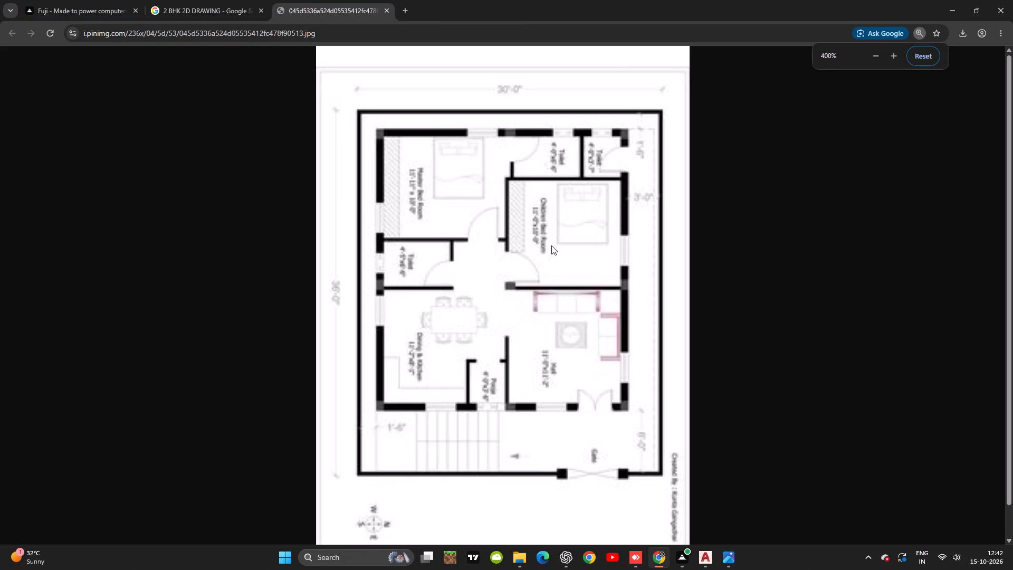
{"action": "scroll", "coordinate": [548, 247], "scroll_direction": "down", "scroll_amount": 2}
{"action": "scroll", "coordinate": [548, 248], "scroll_direction": "up", "scroll_amount": 3}
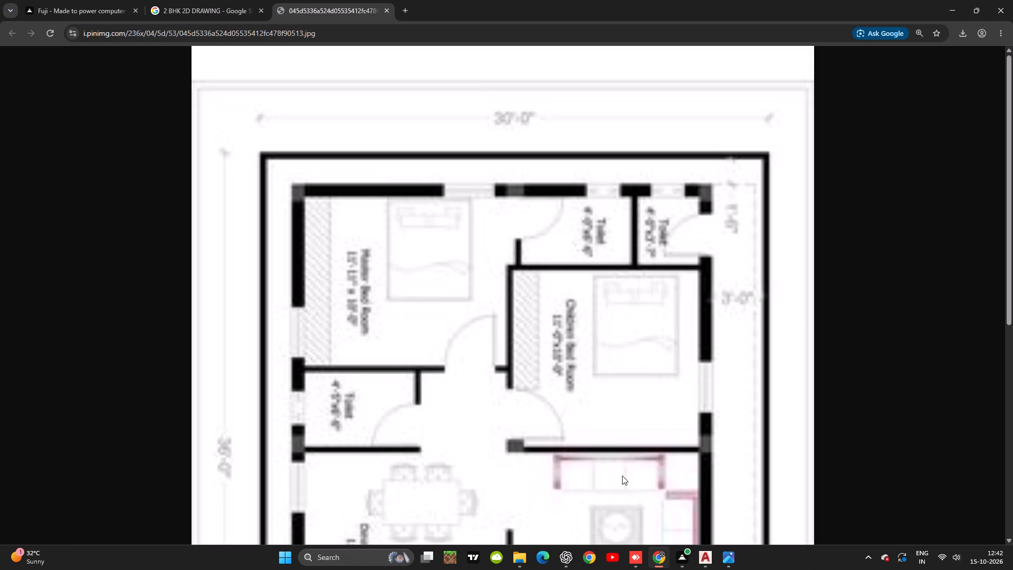
{"action": "scroll", "coordinate": [618, 473], "scroll_direction": "down", "scroll_amount": 6}
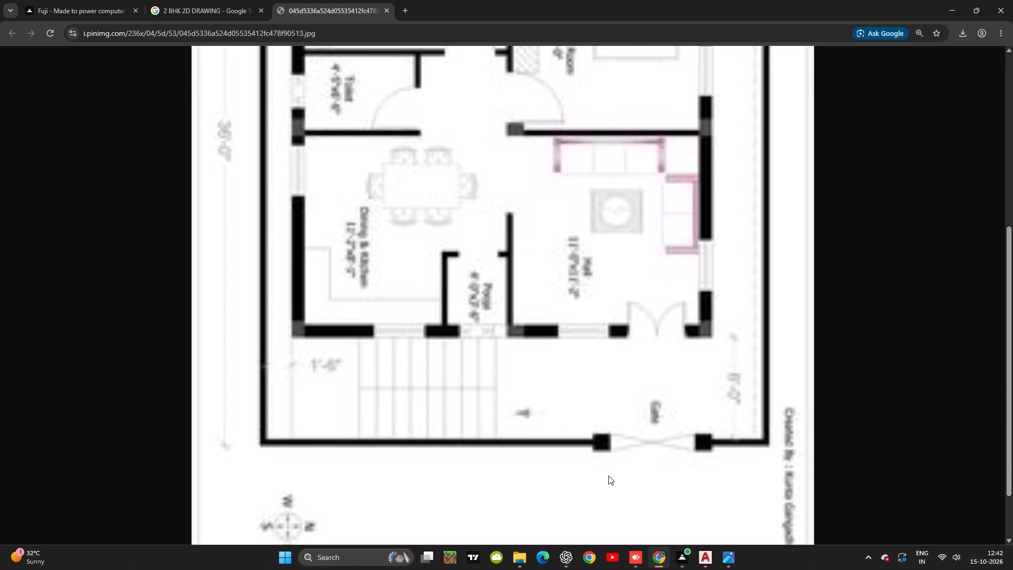
{"action": "scroll", "coordinate": [607, 427], "scroll_direction": "up", "scroll_amount": 6}
{"action": "scroll", "coordinate": [609, 417], "scroll_direction": "down", "scroll_amount": 3}
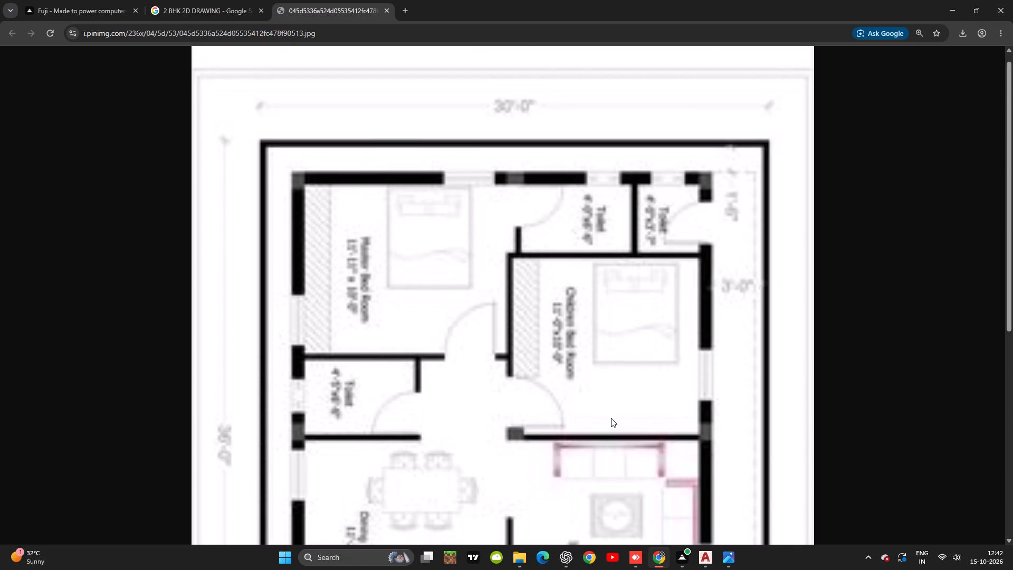
{"action": "scroll", "coordinate": [611, 418], "scroll_direction": "down", "scroll_amount": 2}
{"action": "scroll", "coordinate": [616, 414], "scroll_direction": "up", "scroll_amount": 1}
{"action": "scroll", "coordinate": [616, 418], "scroll_direction": "down", "scroll_amount": 1, "text": "ctrl"}
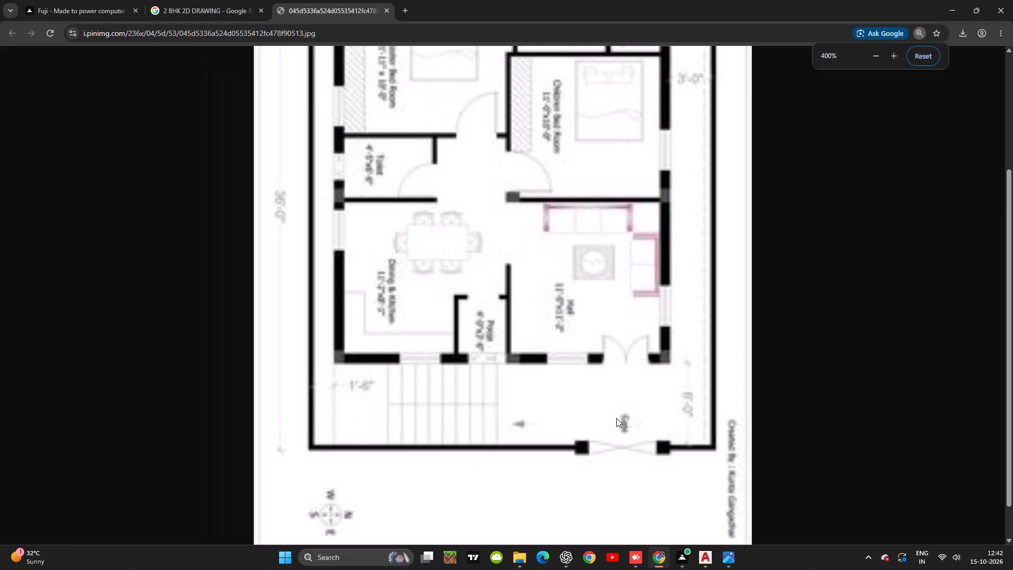
{"action": "scroll", "coordinate": [616, 418], "scroll_direction": "up", "scroll_amount": 2}
Switch to AutoCAD and set the drawing units to Engineering length with 0'-0" precision, choosing a new insertion scale unit.
{"action": "left_click", "coordinate": [699, 550]}
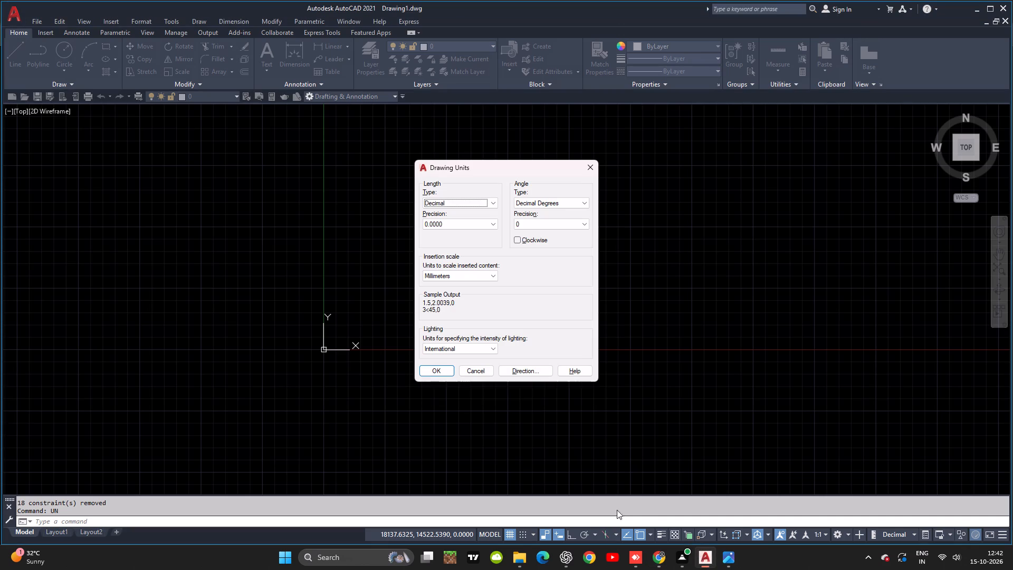
{"action": "left_click", "coordinate": [458, 202]}
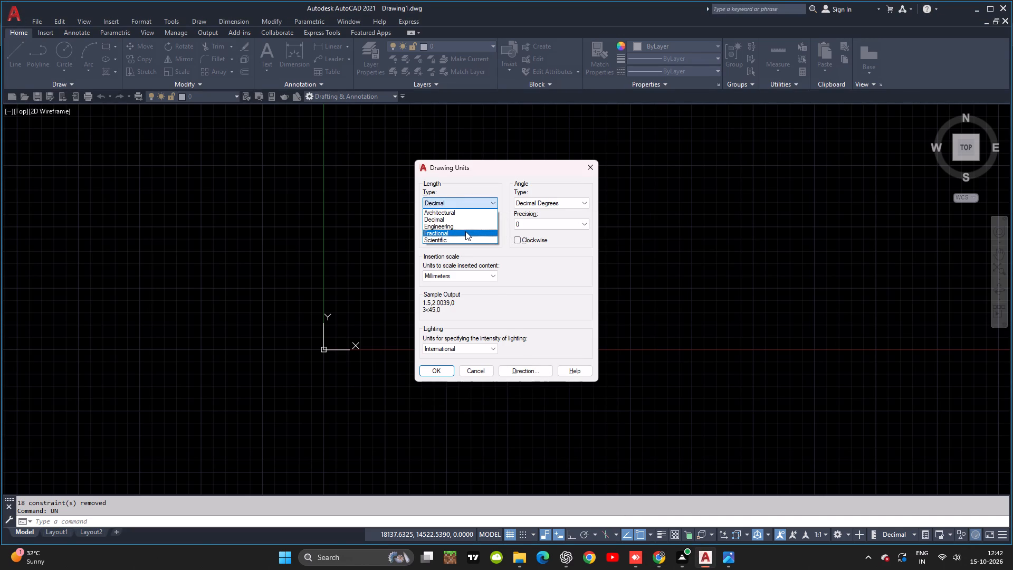
{"action": "left_click", "coordinate": [469, 227]}
{"action": "key", "text": "u"}
{"action": "left_click", "coordinate": [458, 227]}
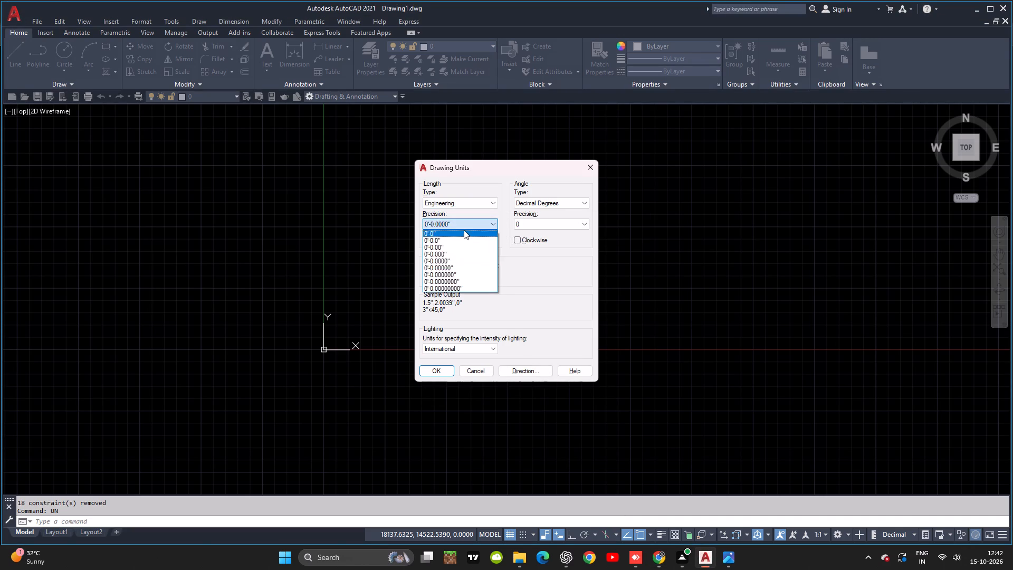
{"action": "left_click", "coordinate": [464, 230]}
{"action": "left_click", "coordinate": [443, 277]}
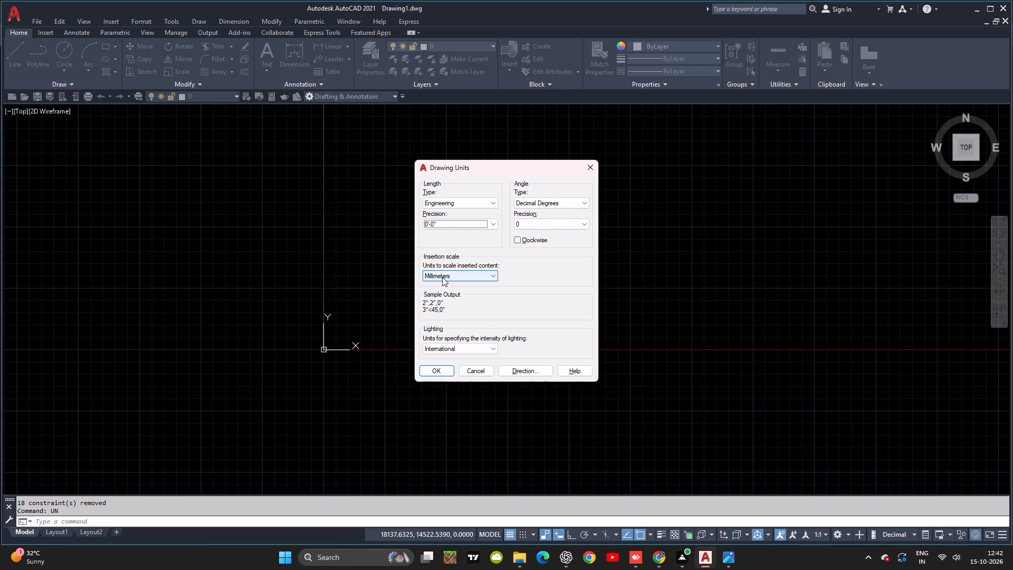
{"action": "left_click", "coordinate": [444, 296]}
{"action": "left_click", "coordinate": [450, 275]}
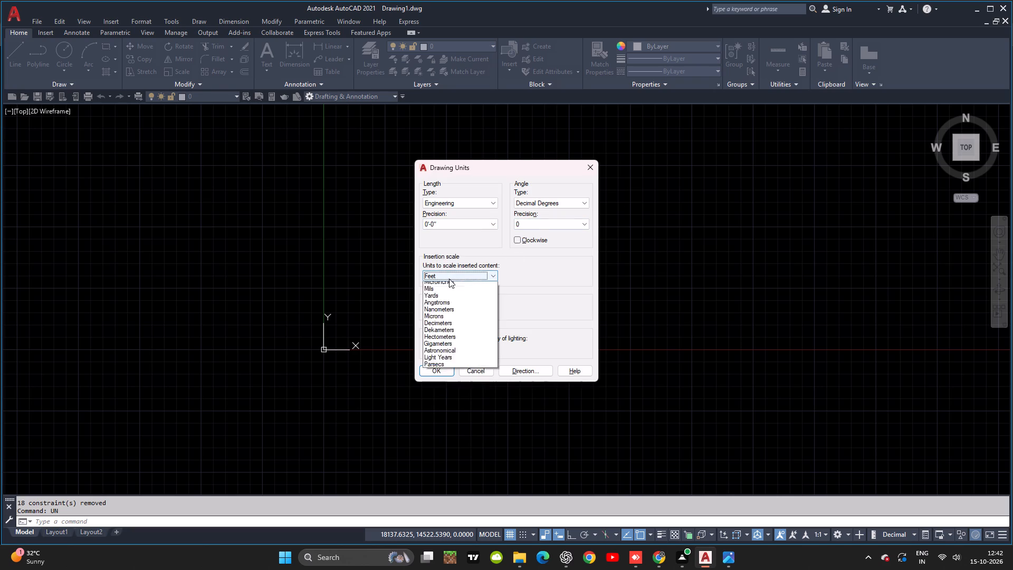
{"action": "left_click", "coordinate": [448, 294]}
{"action": "left_click", "coordinate": [441, 370]}
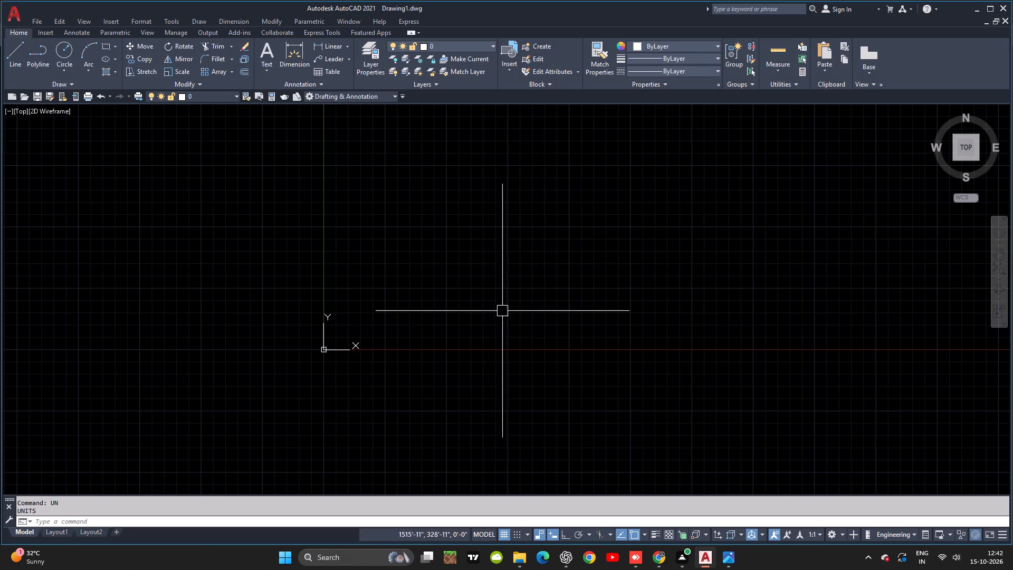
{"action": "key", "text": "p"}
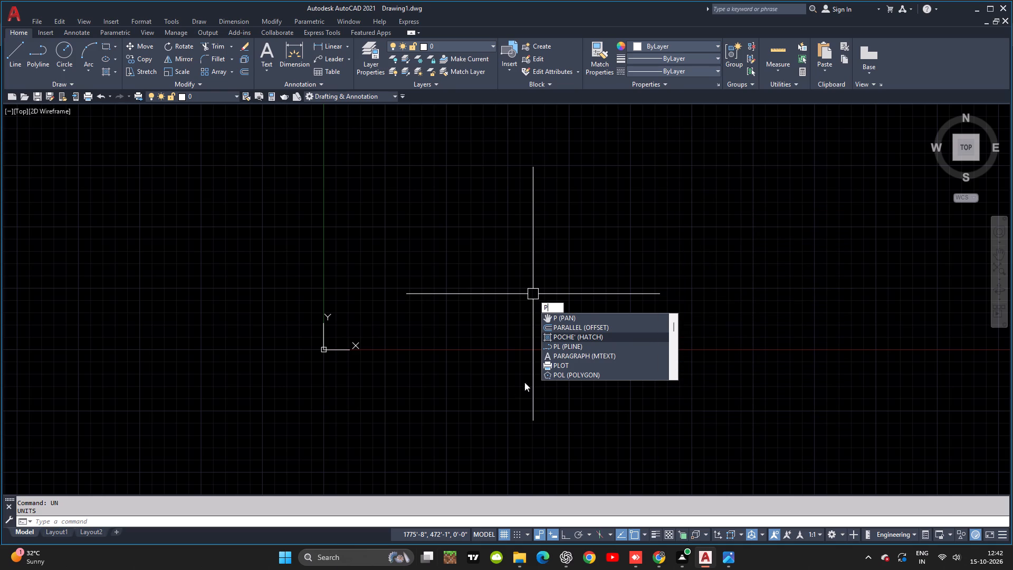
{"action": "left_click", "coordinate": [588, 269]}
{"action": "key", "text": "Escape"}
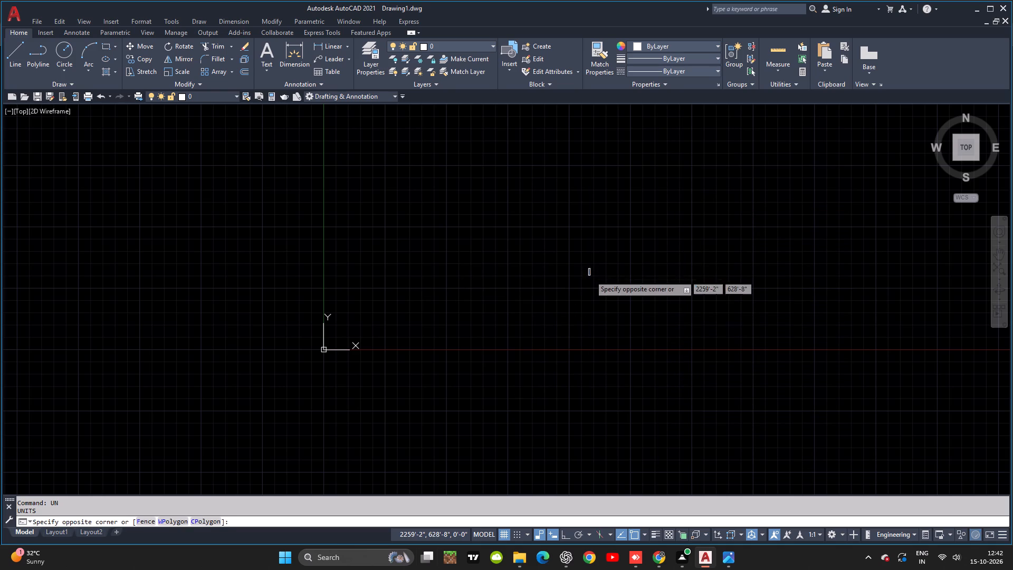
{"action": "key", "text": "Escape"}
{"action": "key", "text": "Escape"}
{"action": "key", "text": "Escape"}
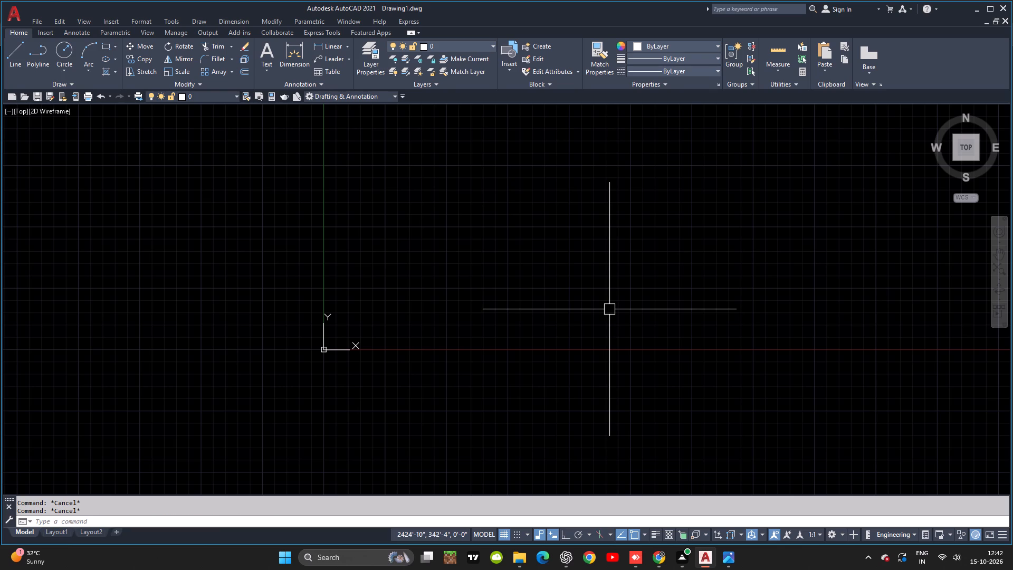
Set the drawing's upper limit (LIMMAX) to 1000',1000'.
{"action": "type", "text": "limm"}
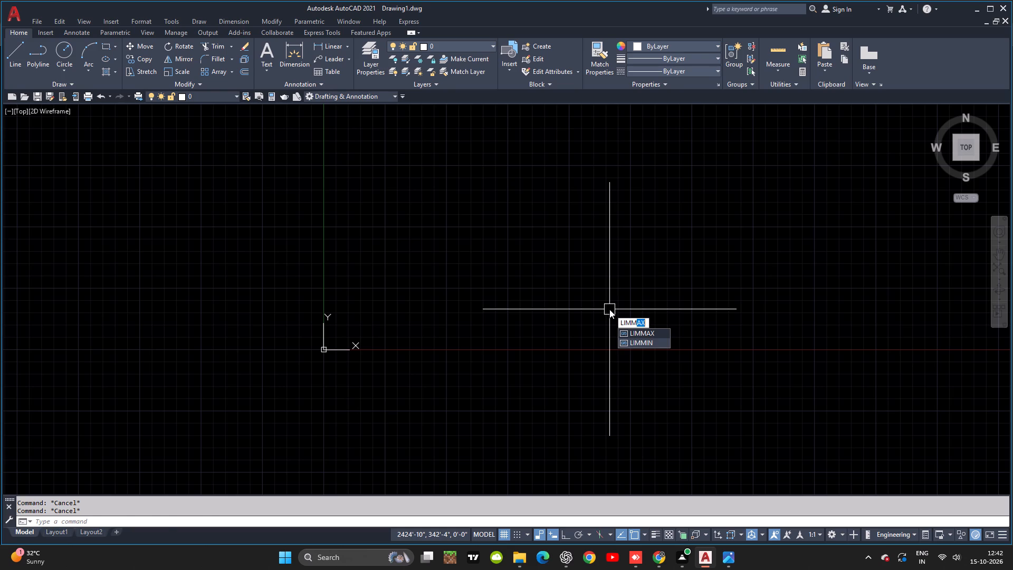
{"action": "key", "text": "Return"}
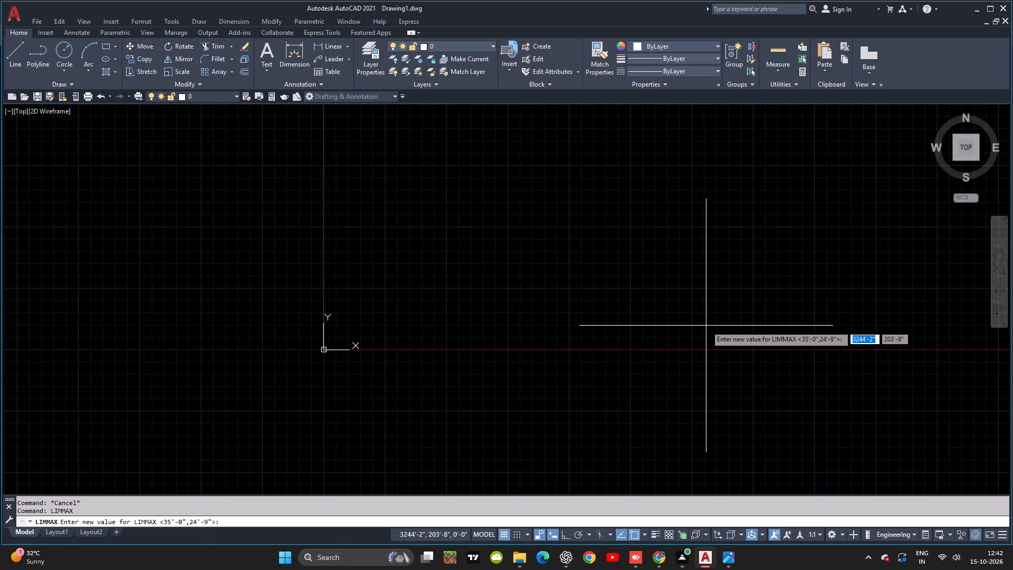
{"action": "key", "text": "End"}
{"action": "key", "text": "Insert"}
{"action": "key", "text": "Insert"}
{"action": "key", "text": "End"}
{"action": "key", "text": "Insert"}
{"action": "key", "text": "Insert"}
{"action": "type", "text": "100"}
{"action": "type", "text": "0'"}
{"action": "type", "text": ",1000'"}
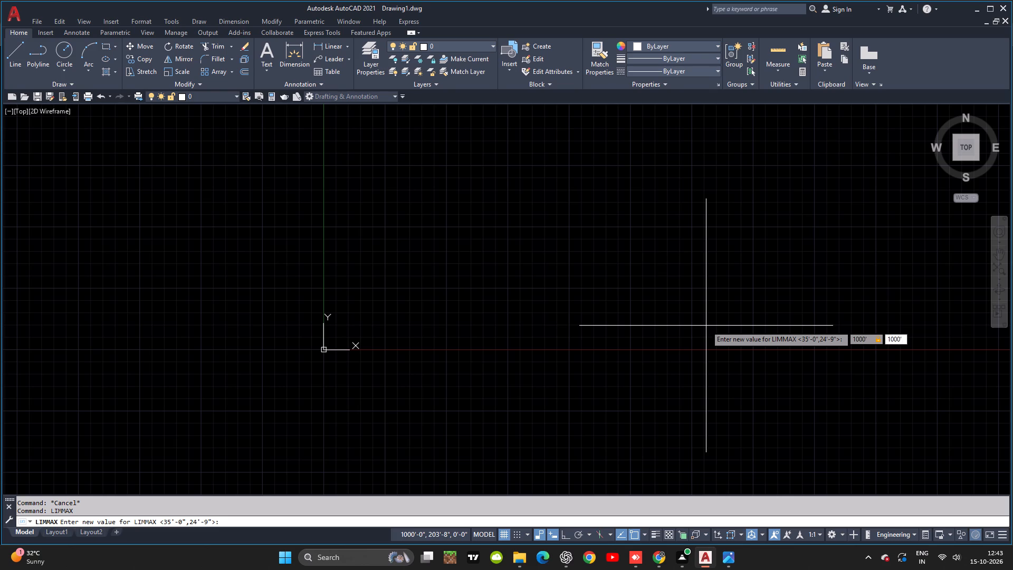
{"action": "key", "text": "Return"}
{"action": "key", "text": "Escape"}
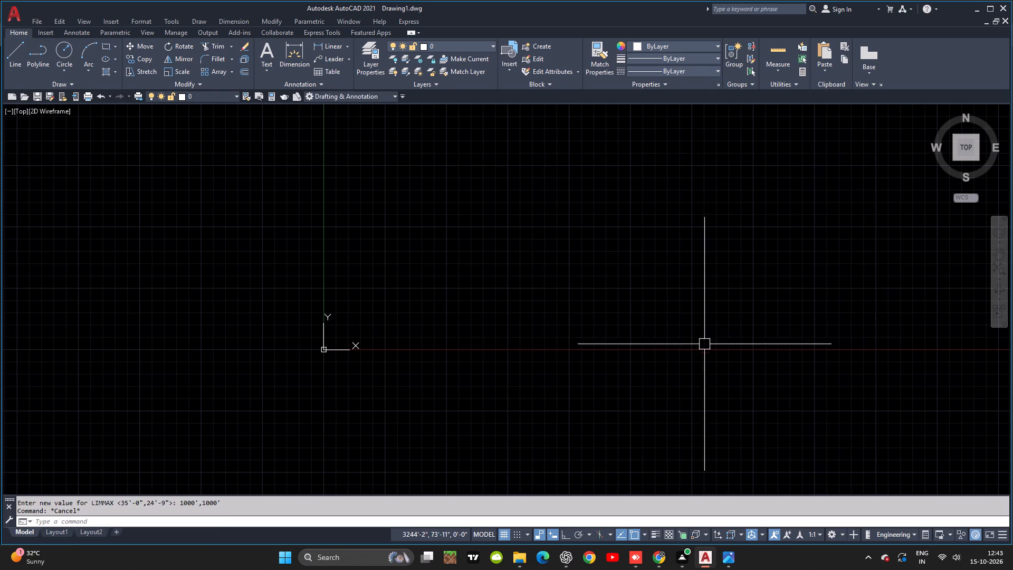
{"action": "key", "text": "Escape"}
Turn off the grid display in the drawing area.
{"action": "key", "text": "z"}
{"action": "key", "text": "space"}
{"action": "key", "text": "a"}
{"action": "key", "text": "space"}
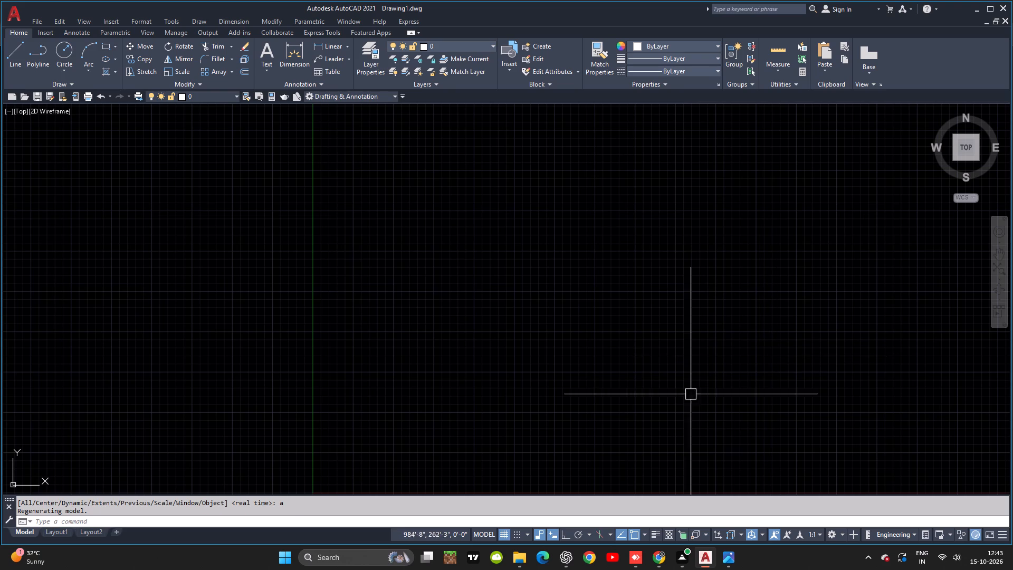
{"action": "left_click", "coordinate": [506, 533]}
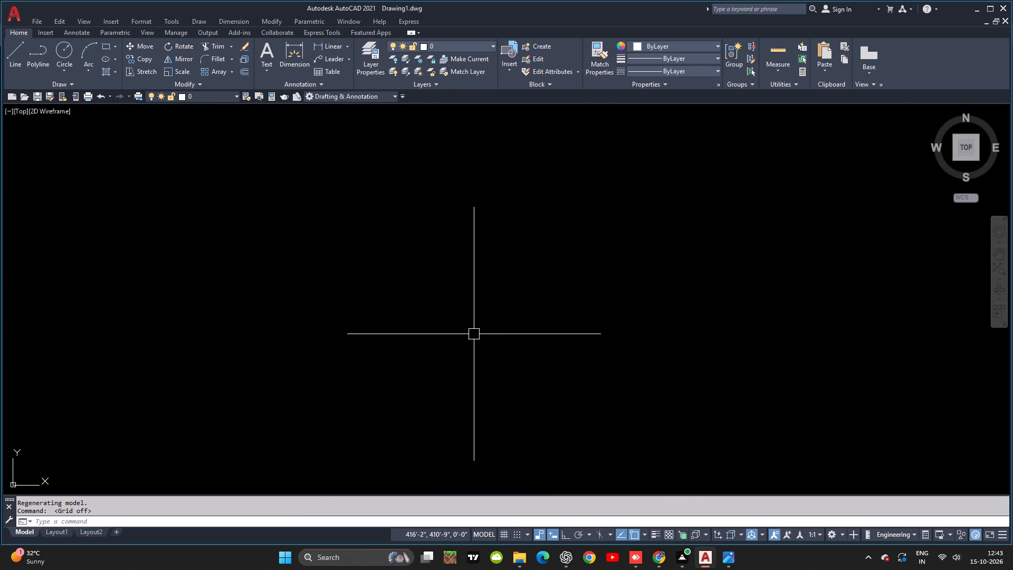
Turn on Ortho mode while drawing a horizontal line 37' long.
{"action": "type", "text": "l"}
{"action": "key", "text": "space"}
{"action": "left_click", "coordinate": [303, 210]}
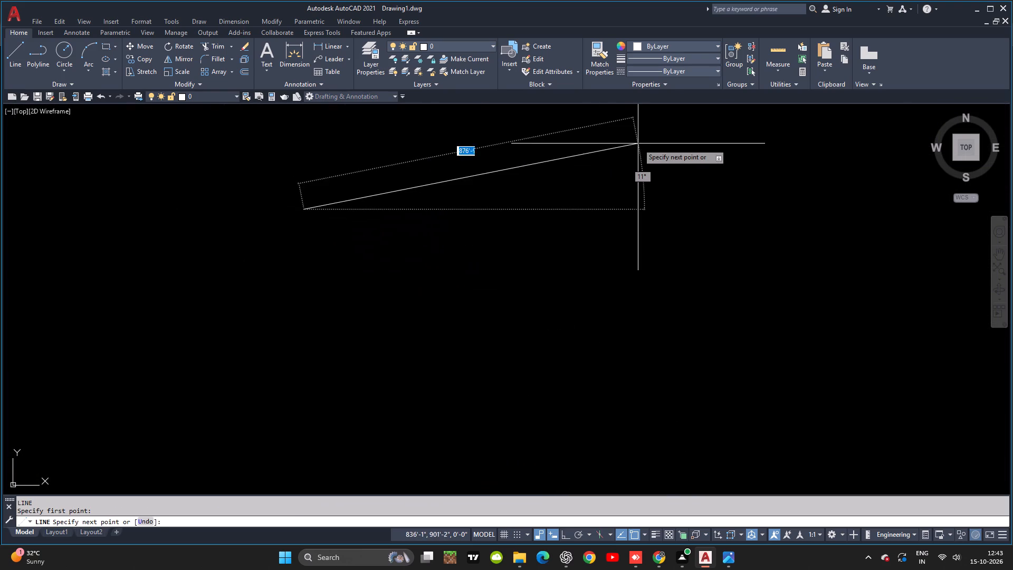
{"action": "key", "text": "alt+Tab"}
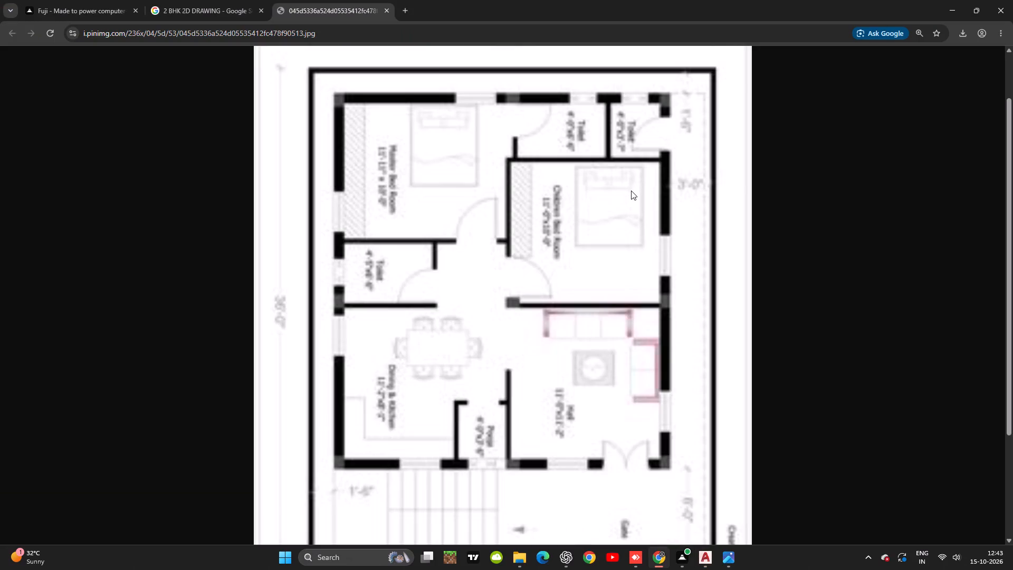
{"action": "scroll", "coordinate": [631, 191], "scroll_direction": "up", "scroll_amount": 2}
{"action": "key", "text": "alt+Tab"}
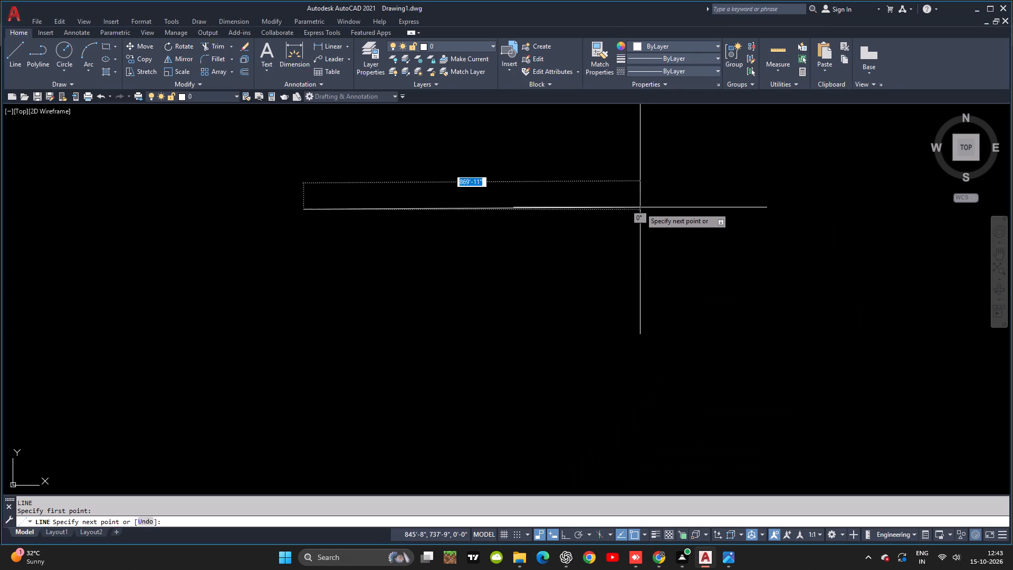
{"action": "key", "text": "F8"}
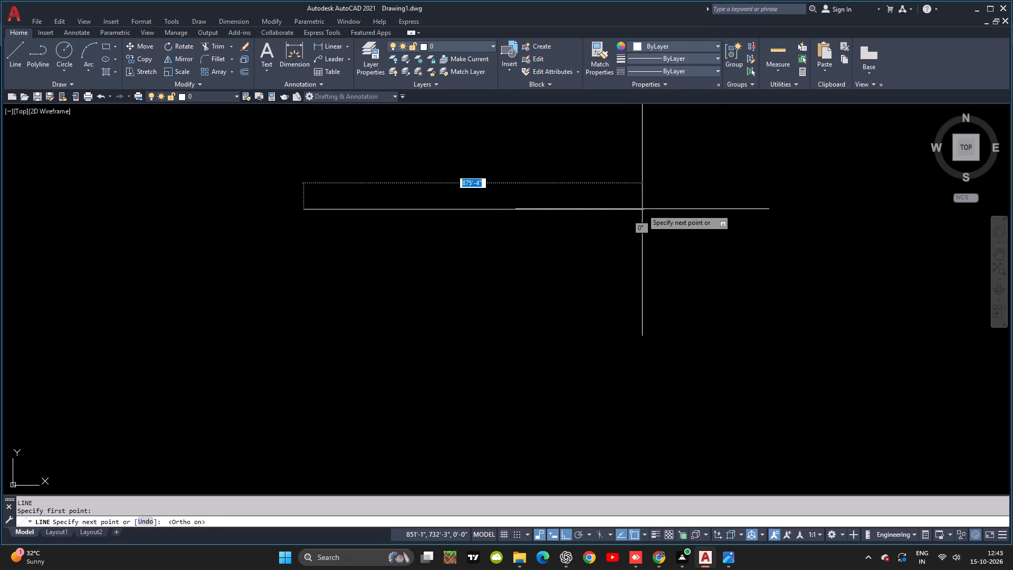
{"action": "type", "text": "37"}
{"action": "key", "text": "apostrophe"}
{"action": "key", "text": "Return"}
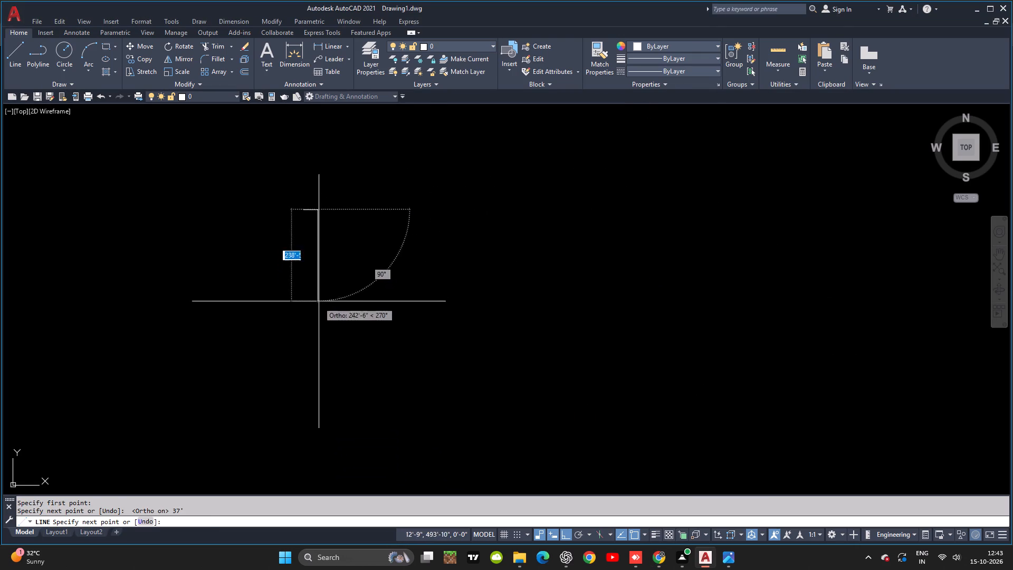
Compare the drawn line with the floor plan image in Chrome, checking the plan's overall width and length.
{"action": "scroll", "coordinate": [319, 299], "scroll_direction": "up", "scroll_amount": 3}
{"action": "middle_click_drag", "start_coordinate": [333, 296], "coordinate": [367, 427]}
{"action": "scroll", "coordinate": [367, 426], "scroll_direction": "up", "scroll_amount": 2}
{"action": "middle_click_drag", "start_coordinate": [376, 292], "coordinate": [474, 545]}
{"action": "scroll", "coordinate": [438, 426], "scroll_direction": "up", "scroll_amount": 1}
{"action": "scroll", "coordinate": [438, 426], "scroll_direction": "down", "scroll_amount": 2}
{"action": "scroll", "coordinate": [438, 426], "scroll_direction": "up", "scroll_amount": 1}
{"action": "middle_click_drag", "start_coordinate": [454, 438], "coordinate": [517, 543]}
{"action": "scroll", "coordinate": [521, 551], "scroll_direction": "down", "scroll_amount": 1}
{"action": "scroll", "coordinate": [475, 412], "scroll_direction": "down", "scroll_amount": 3}
{"action": "middle_click_drag", "start_coordinate": [490, 429], "coordinate": [510, 469]}
{"action": "scroll", "coordinate": [496, 418], "scroll_direction": "up", "scroll_amount": 2}
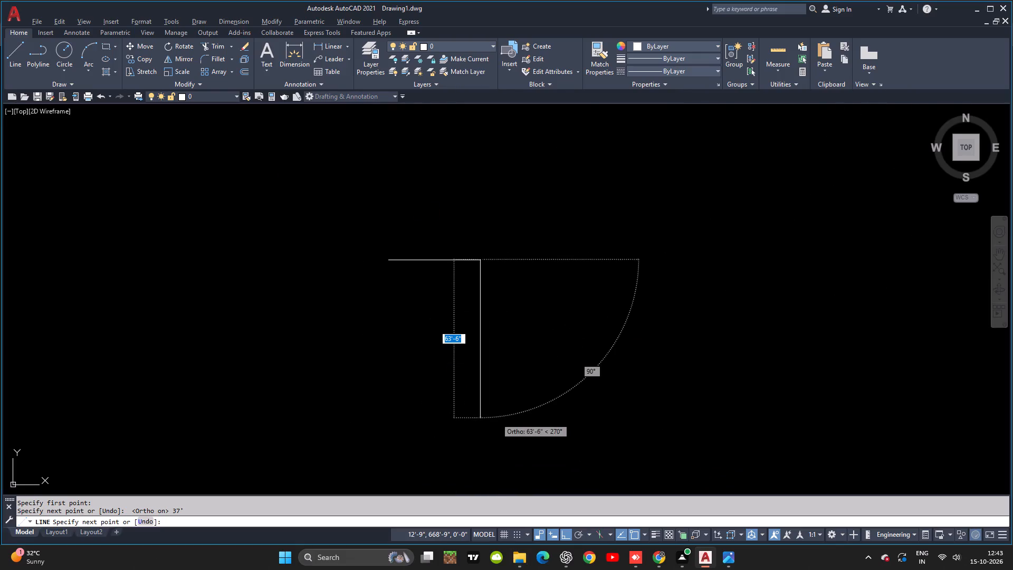
{"action": "key", "text": "alt+Tab"}
{"action": "scroll", "coordinate": [639, 369], "scroll_direction": "down", "scroll_amount": 2}
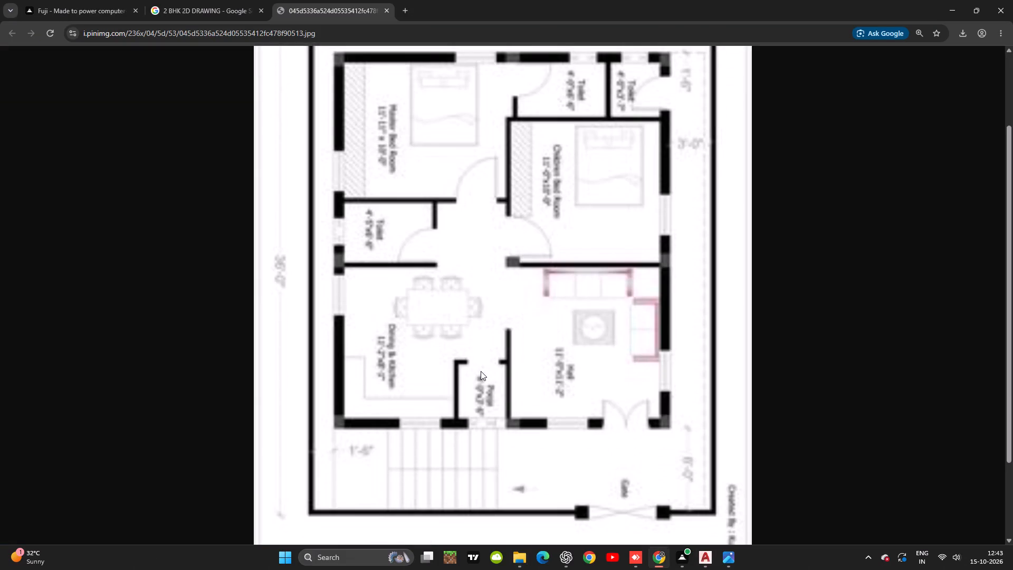
{"action": "key", "text": "alt+Tab"}
{"action": "key", "text": "alt+Tab"}
{"action": "scroll", "coordinate": [487, 354], "scroll_direction": "up", "scroll_amount": 3}
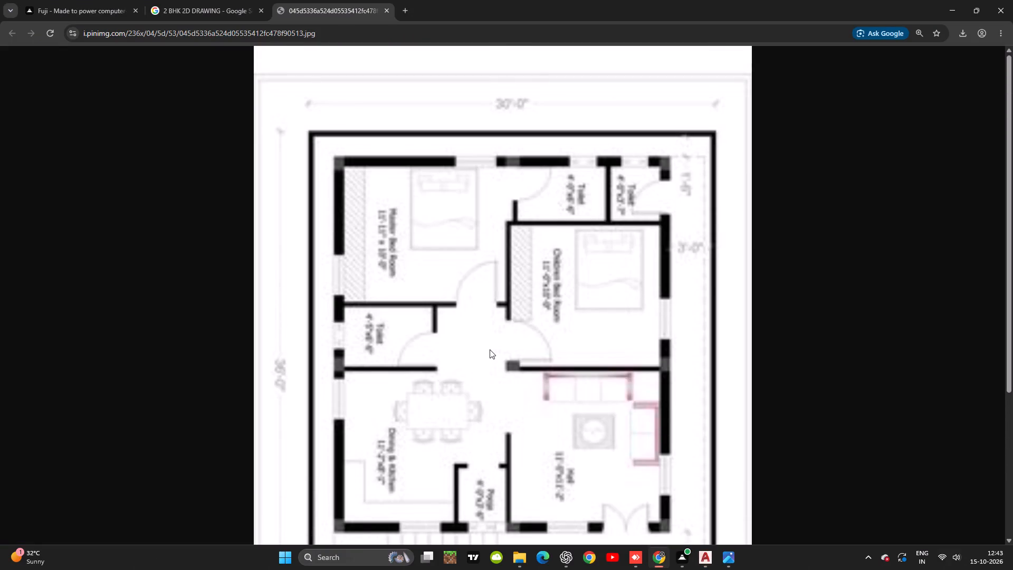
{"action": "key", "text": "alt+Tab"}
{"action": "scroll", "coordinate": [460, 287], "scroll_direction": "up", "scroll_amount": 1}
End the Line command and erase the 37' horizontal line.
{"action": "key", "text": "Escape"}
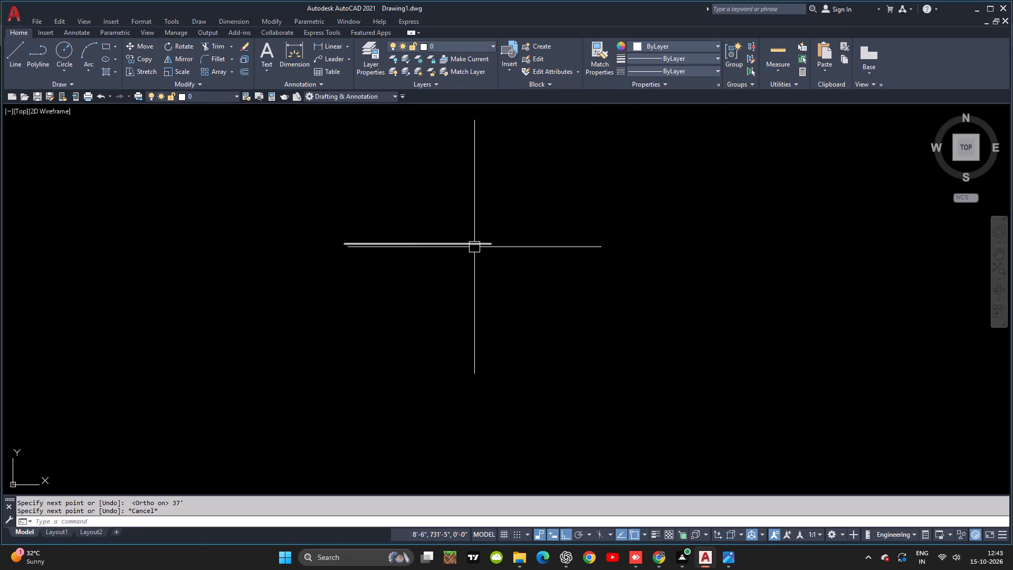
{"action": "left_click", "coordinate": [474, 246]}
{"action": "key", "text": "Delete"}
Draw the outer boundary's top line 30' long and, from its right end, a 36' line straight down.
{"action": "key", "text": "l"}
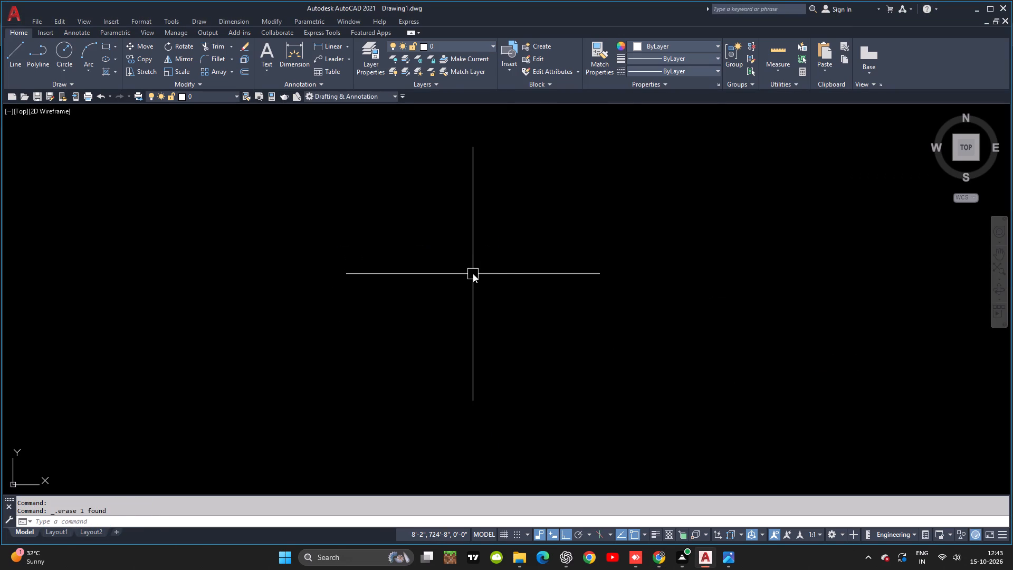
{"action": "key", "text": "space"}
{"action": "left_click", "coordinate": [403, 260]}
{"action": "type", "text": "30'"}
{"action": "key", "text": "space"}
{"action": "type", "text": "36'"}
{"action": "key", "text": "space"}
{"action": "key", "text": "alt+Tab"}
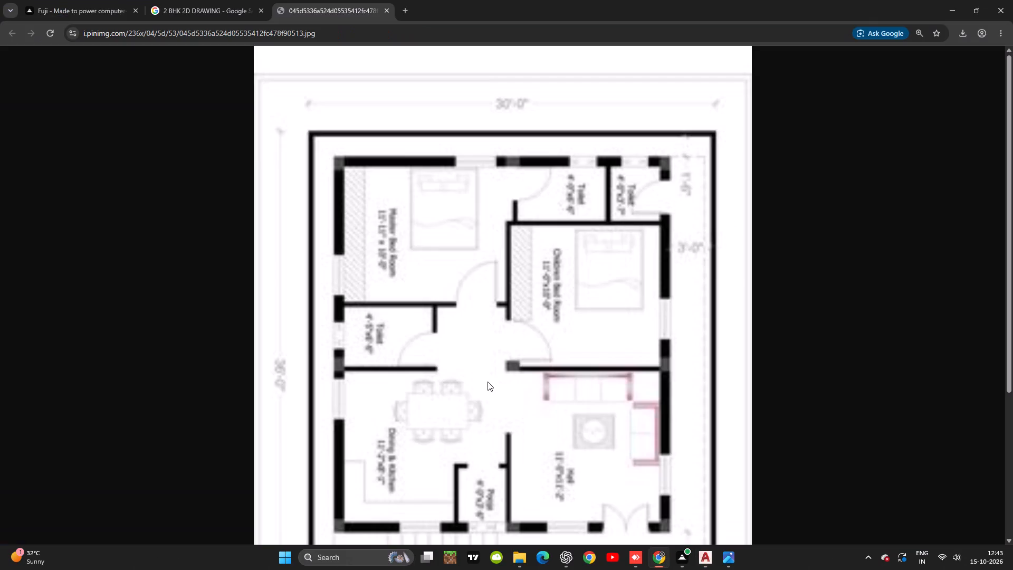
{"action": "key", "text": "alt+Tab"}
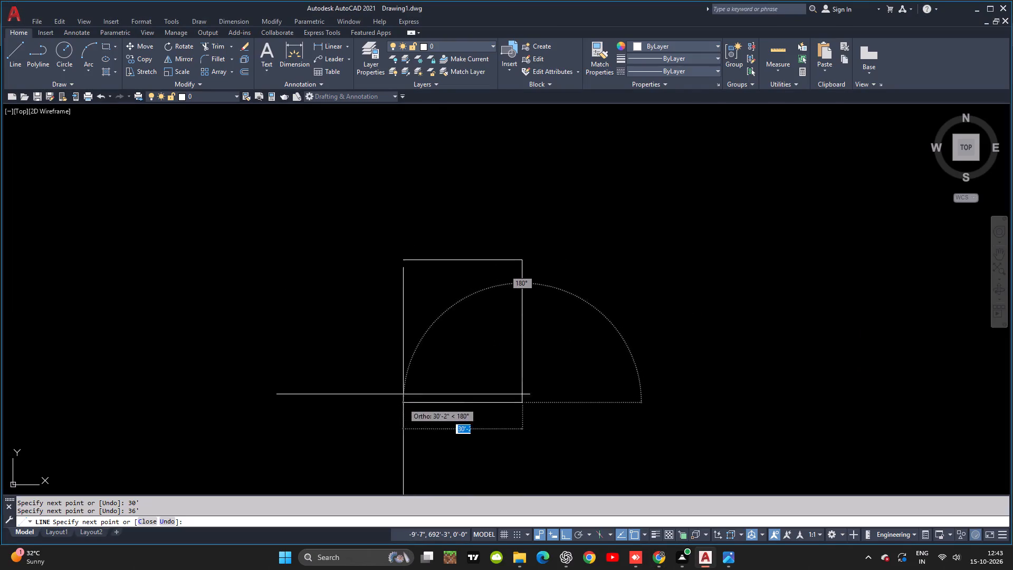
{"action": "left_click", "coordinate": [1012, 0]}
{"action": "key", "text": "Escape"}
{"action": "key", "text": "Escape"}
{"action": "key", "text": "Escape"}
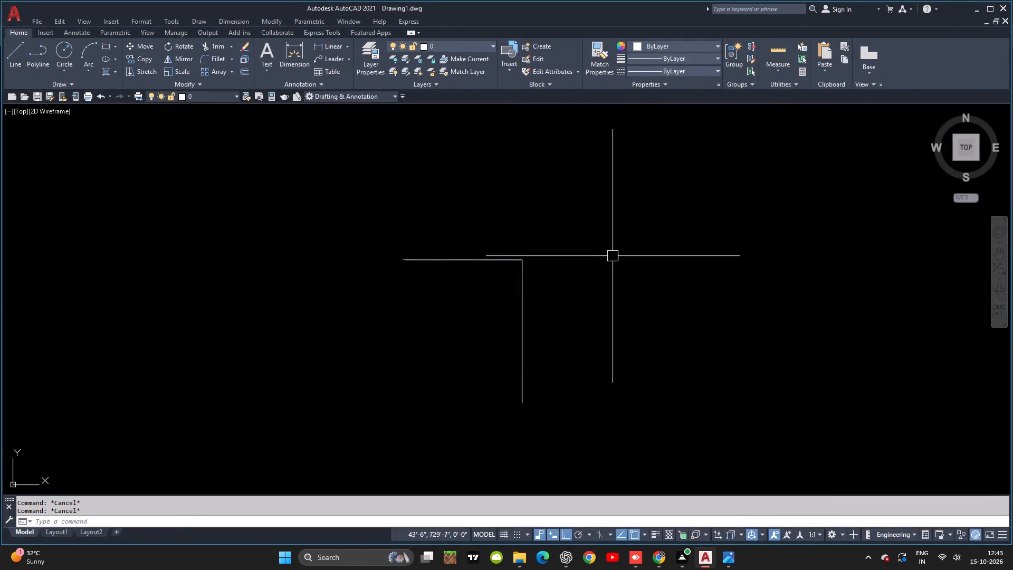
Offset the top and right boundary lines 4 inches inward to form the compound wall thickness.
{"action": "type", "text": "o"}
{"action": "key", "text": "space"}
{"action": "key", "text": "alt+Tab"}
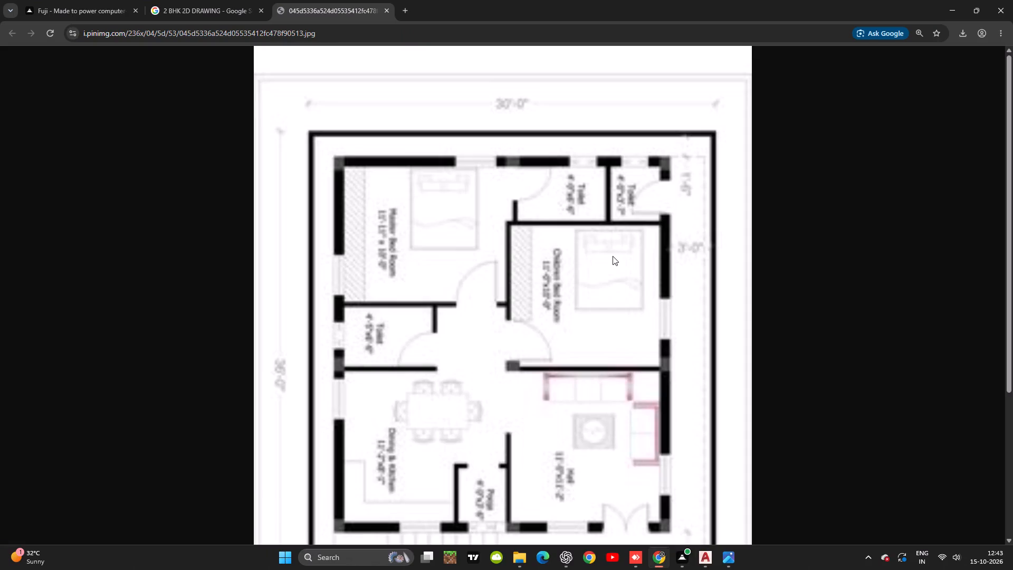
{"action": "key", "text": "alt+Tab"}
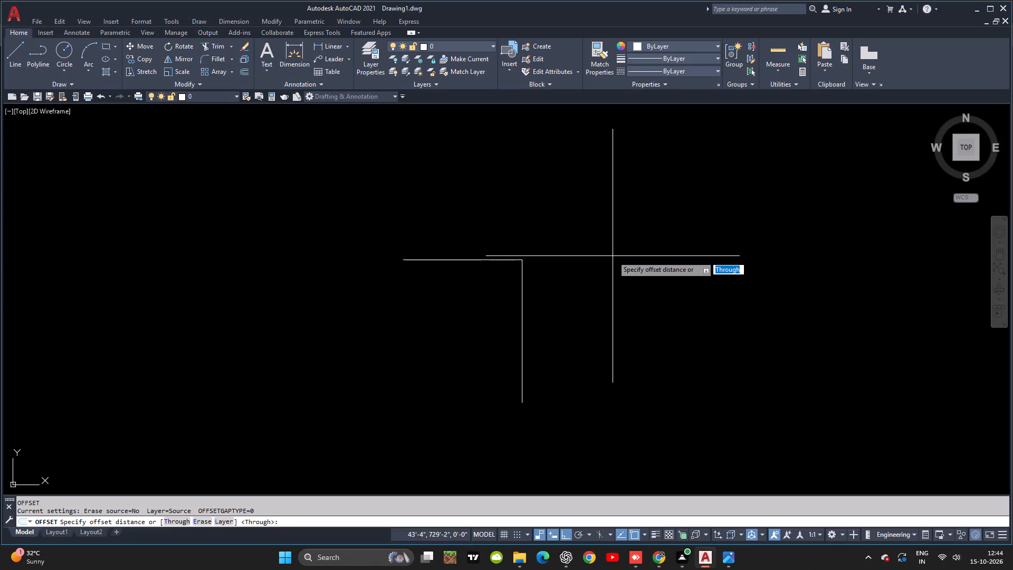
{"action": "type", "text": "4"}
{"action": "key", "text": "space"}
{"action": "left_click", "coordinate": [483, 261]}
{"action": "left_click", "coordinate": [486, 298]}
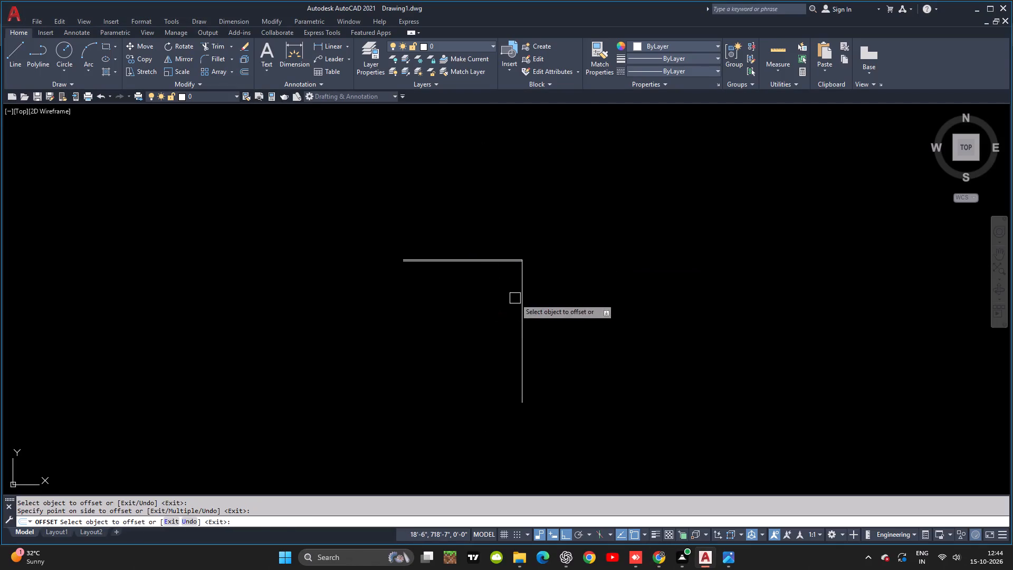
{"action": "left_click", "coordinate": [522, 300]}
{"action": "left_click", "coordinate": [500, 298]}
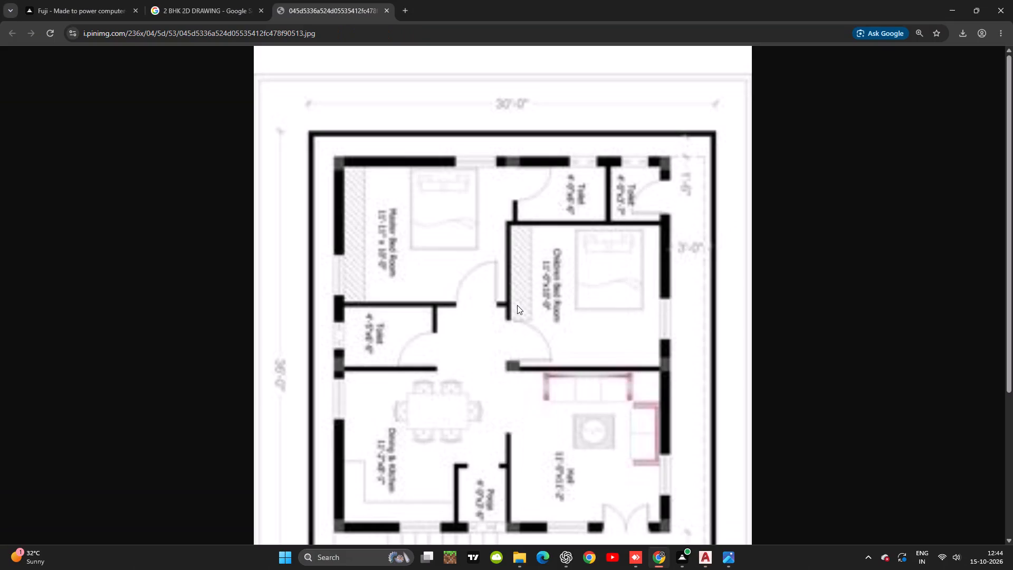
{"action": "key", "text": "alt+Tab"}
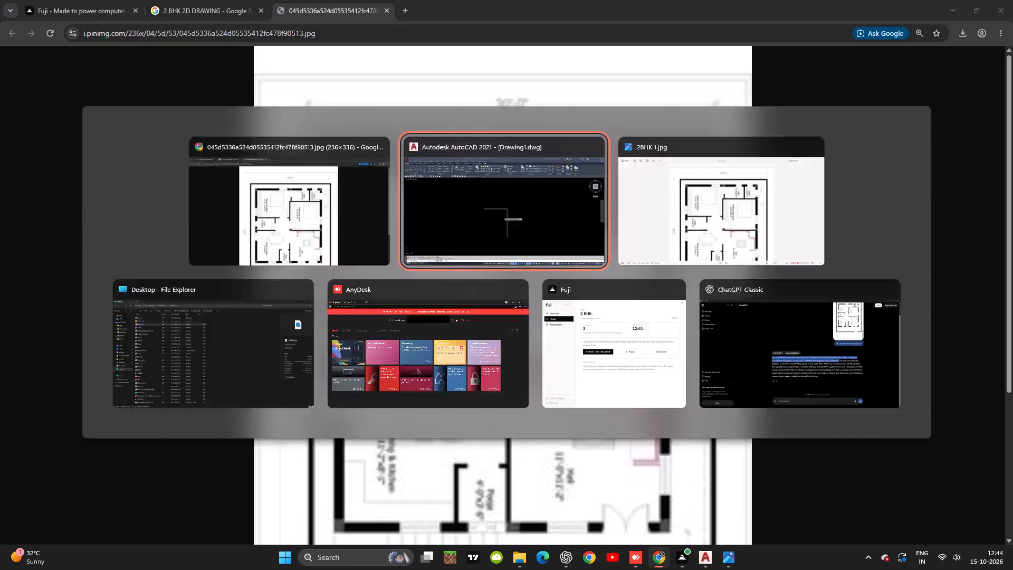
{"action": "key", "text": "Escape"}
{"action": "key", "text": "Escape"}
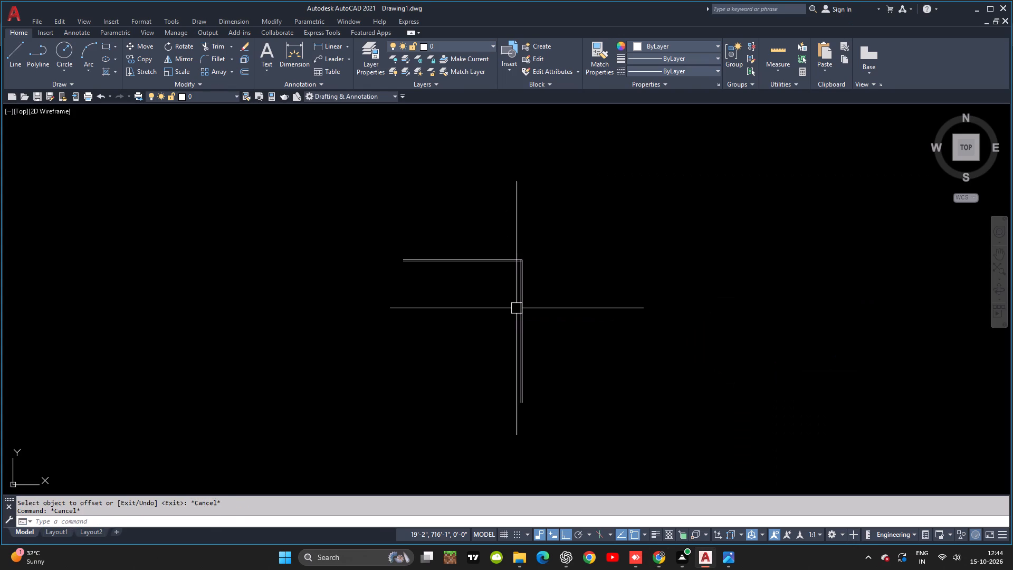
Offset the inner top and right compound wall lines 3' inward to set the house's outer wall lines.
{"action": "type", "text": "O 3'"}
{"action": "key", "text": "Return"}
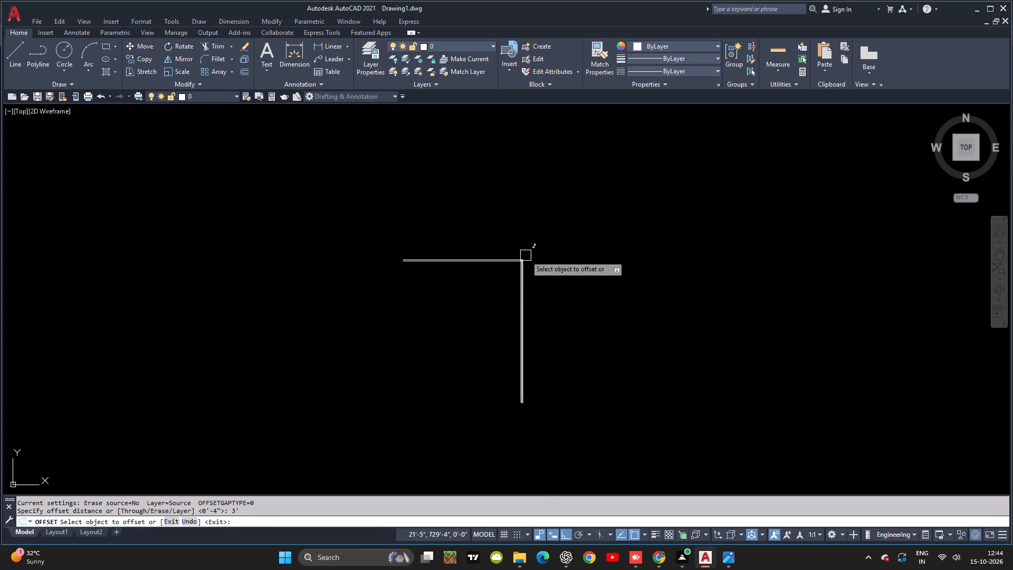
{"action": "scroll", "coordinate": [512, 266], "scroll_direction": "up", "scroll_amount": 1}
{"action": "scroll", "coordinate": [512, 266], "scroll_direction": "down", "scroll_amount": 1}
{"action": "scroll", "coordinate": [512, 266], "scroll_direction": "up", "scroll_amount": 4}
{"action": "left_click", "coordinate": [460, 247]}
{"action": "left_click", "coordinate": [458, 339]}
{"action": "middle_click_drag", "start_coordinate": [472, 297], "coordinate": [474, 287]}
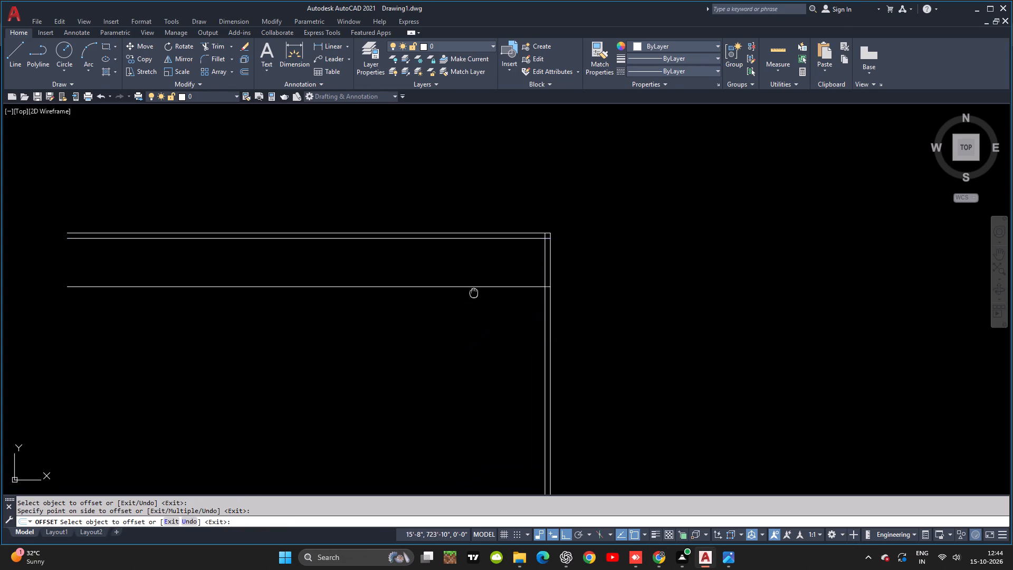
{"action": "middle_click_drag", "start_coordinate": [474, 287], "coordinate": [481, 277]}
{"action": "left_click", "coordinate": [548, 301]}
{"action": "left_click", "coordinate": [480, 314]}
{"action": "key", "text": "Escape"}
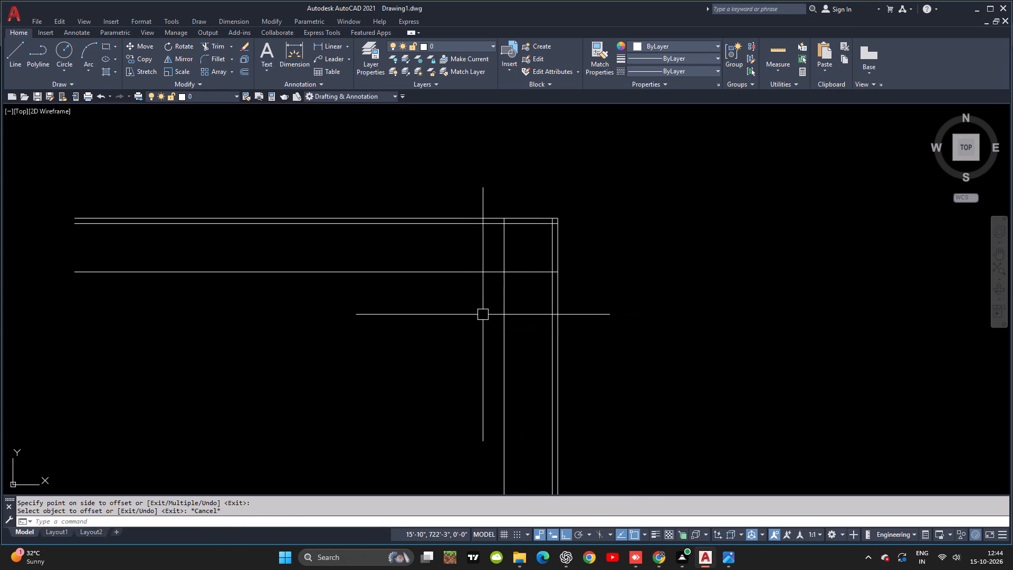
Trim the 3' offset lines where they overrun each other at the upper-right corner inside the compound wall.
{"action": "key", "text": "y"}
{"action": "key", "text": "Escape"}
{"action": "key", "text": "Escape"}
{"action": "key", "text": "t"}
{"action": "key", "text": "r"}
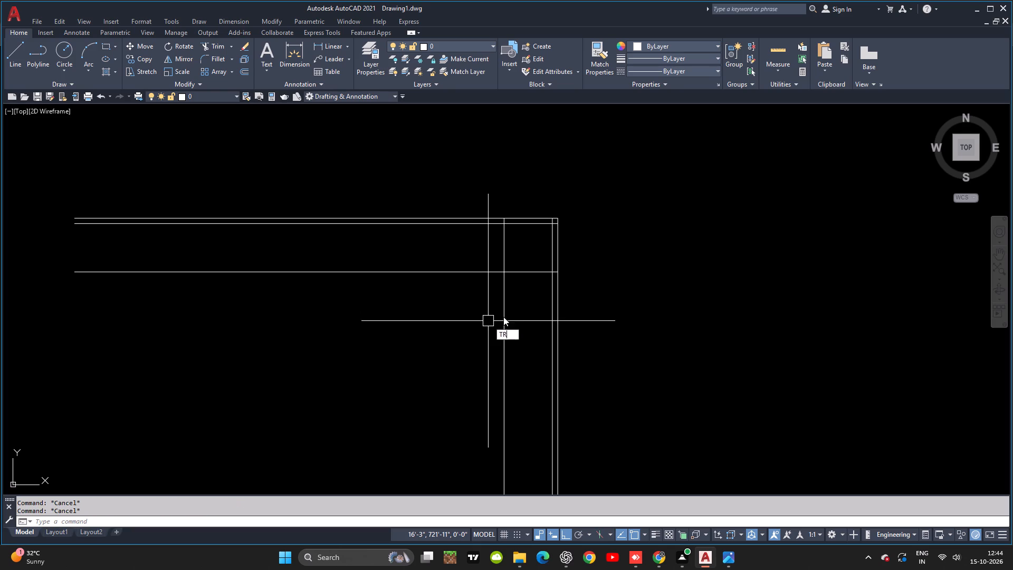
{"action": "key", "text": "space"}
{"action": "key", "text": "space"}
{"action": "scroll", "coordinate": [516, 274], "scroll_direction": "up", "scroll_amount": 4}
{"action": "scroll", "coordinate": [533, 253], "scroll_direction": "down", "scroll_amount": 3}
{"action": "middle_click_drag", "start_coordinate": [533, 254], "coordinate": [533, 325]}
{"action": "scroll", "coordinate": [533, 326], "scroll_direction": "up", "scroll_amount": 4}
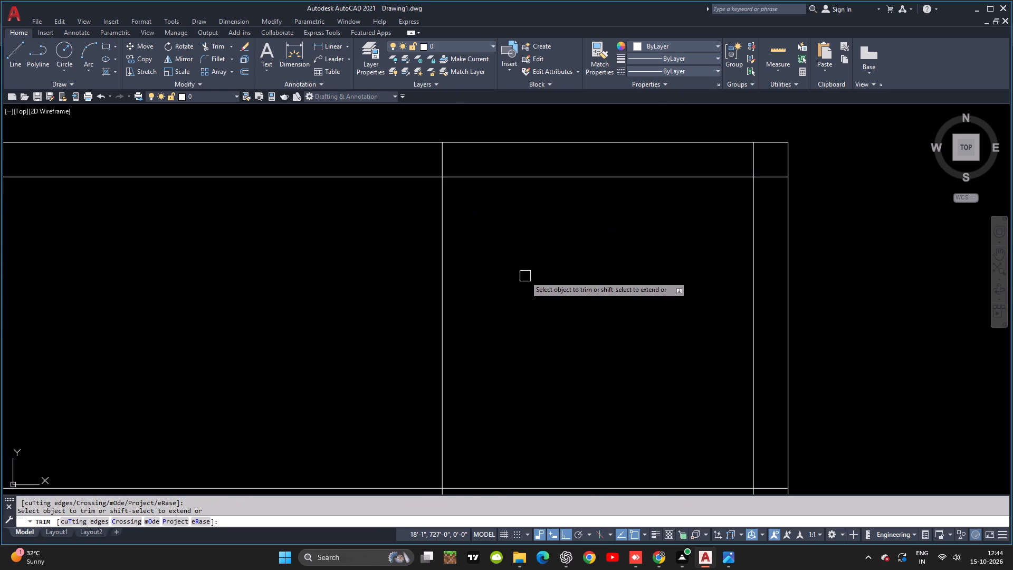
{"action": "left_click", "coordinate": [525, 276]}
{"action": "left_click", "coordinate": [407, 309]}
{"action": "scroll", "coordinate": [522, 261], "scroll_direction": "down", "scroll_amount": 4}
{"action": "left_click", "coordinate": [556, 299]}
{"action": "left_click", "coordinate": [553, 326]}
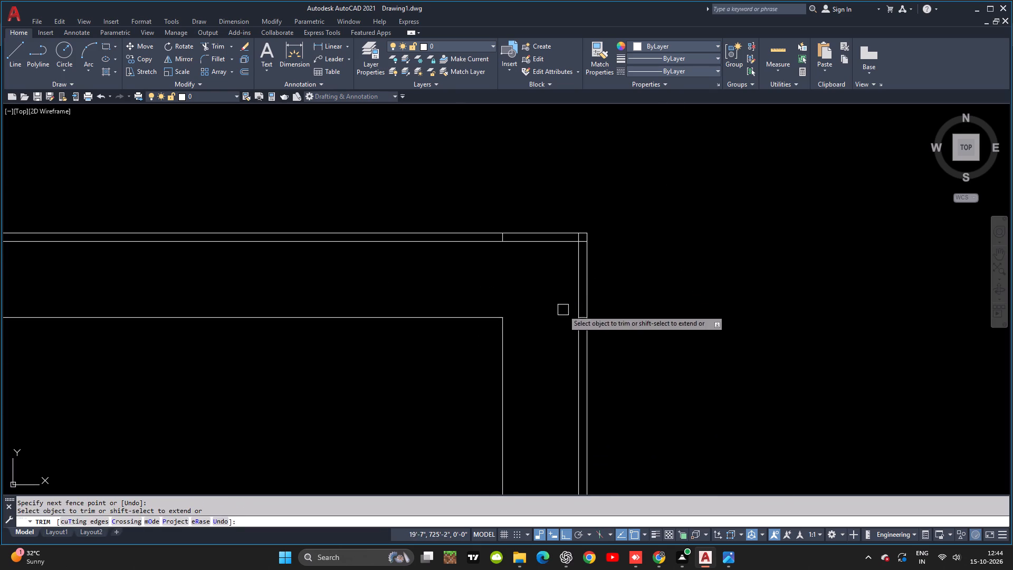
{"action": "key", "text": "Escape"}
Erase the two short leftover segments inside the top and right compound wall thickness.
{"action": "scroll", "coordinate": [578, 313], "scroll_direction": "up", "scroll_amount": 5}
{"action": "left_click", "coordinate": [595, 337]}
{"action": "scroll", "coordinate": [595, 306], "scroll_direction": "down", "scroll_amount": 4}
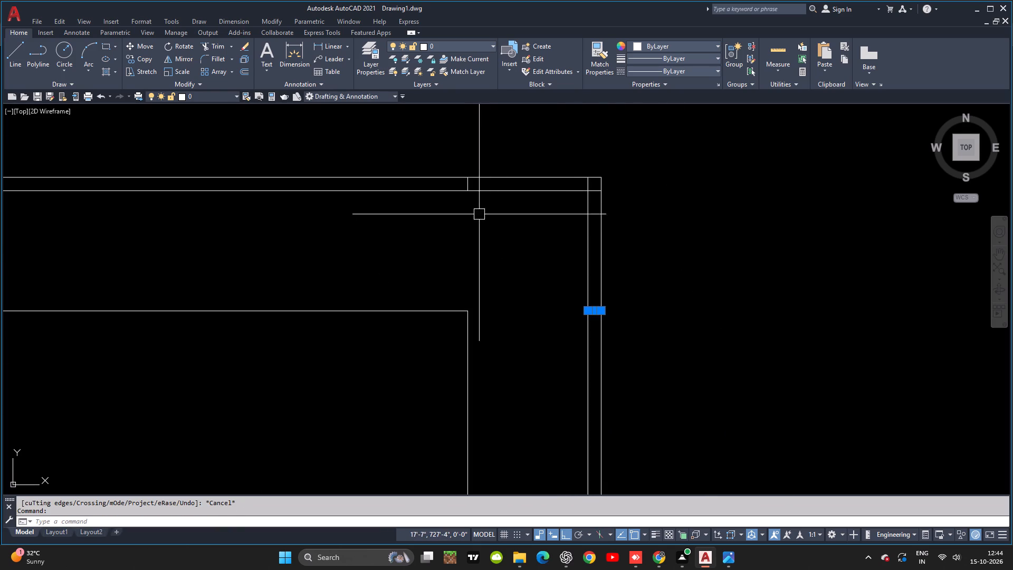
{"action": "scroll", "coordinate": [471, 194], "scroll_direction": "up", "scroll_amount": 3}
{"action": "left_click", "coordinate": [451, 172]}
{"action": "key", "text": "Delete"}
{"action": "scroll", "coordinate": [471, 198], "scroll_direction": "down", "scroll_amount": 5}
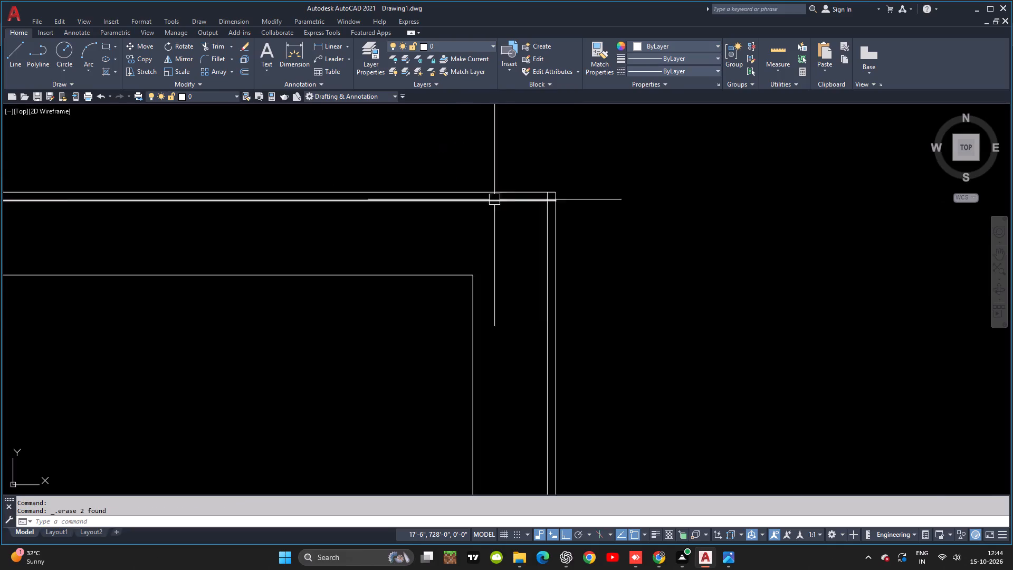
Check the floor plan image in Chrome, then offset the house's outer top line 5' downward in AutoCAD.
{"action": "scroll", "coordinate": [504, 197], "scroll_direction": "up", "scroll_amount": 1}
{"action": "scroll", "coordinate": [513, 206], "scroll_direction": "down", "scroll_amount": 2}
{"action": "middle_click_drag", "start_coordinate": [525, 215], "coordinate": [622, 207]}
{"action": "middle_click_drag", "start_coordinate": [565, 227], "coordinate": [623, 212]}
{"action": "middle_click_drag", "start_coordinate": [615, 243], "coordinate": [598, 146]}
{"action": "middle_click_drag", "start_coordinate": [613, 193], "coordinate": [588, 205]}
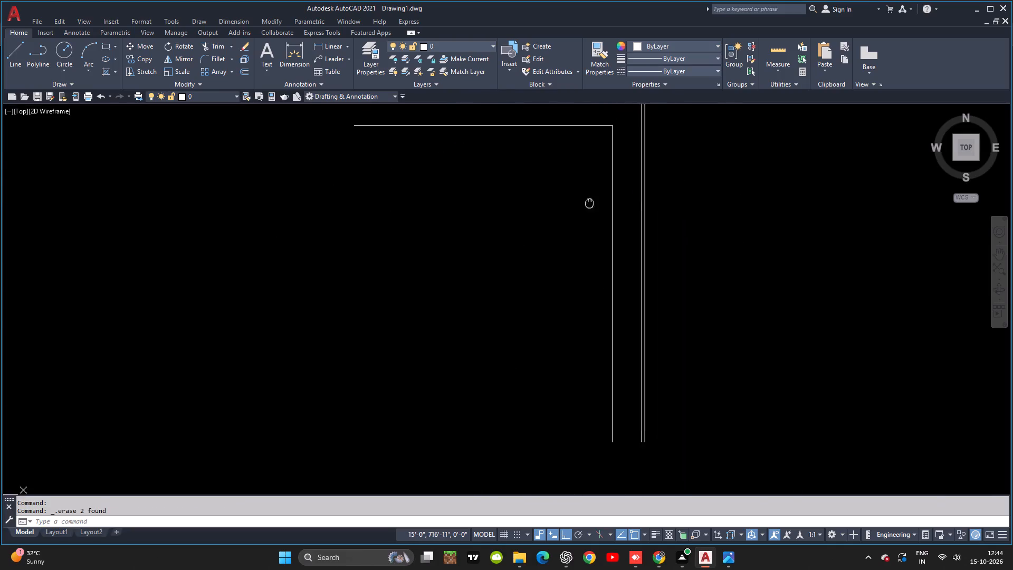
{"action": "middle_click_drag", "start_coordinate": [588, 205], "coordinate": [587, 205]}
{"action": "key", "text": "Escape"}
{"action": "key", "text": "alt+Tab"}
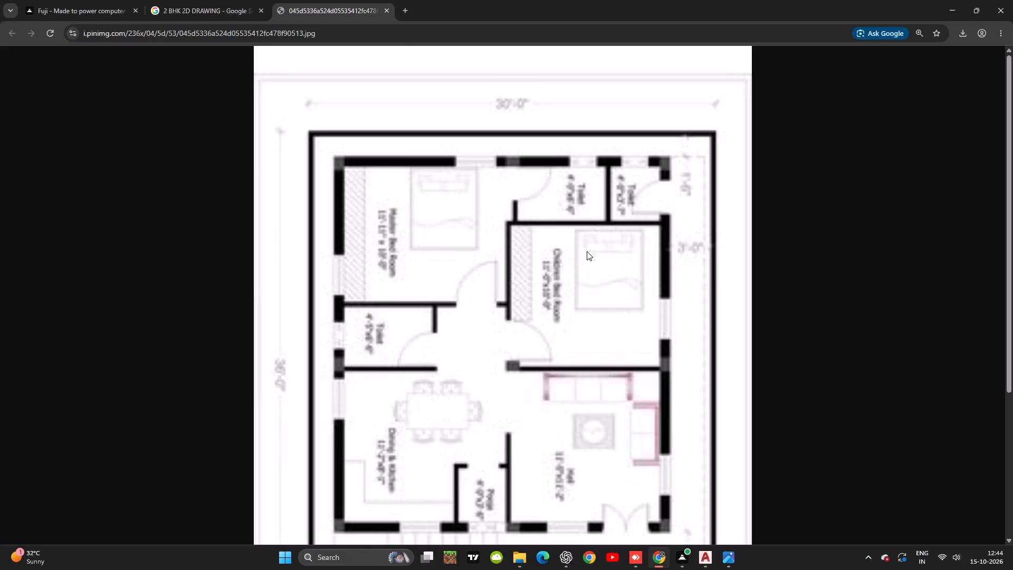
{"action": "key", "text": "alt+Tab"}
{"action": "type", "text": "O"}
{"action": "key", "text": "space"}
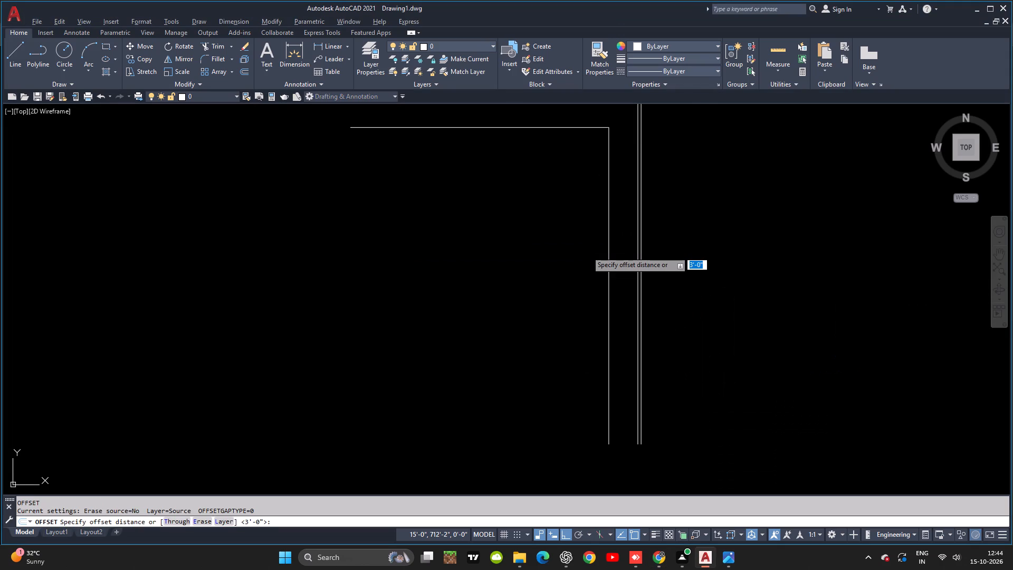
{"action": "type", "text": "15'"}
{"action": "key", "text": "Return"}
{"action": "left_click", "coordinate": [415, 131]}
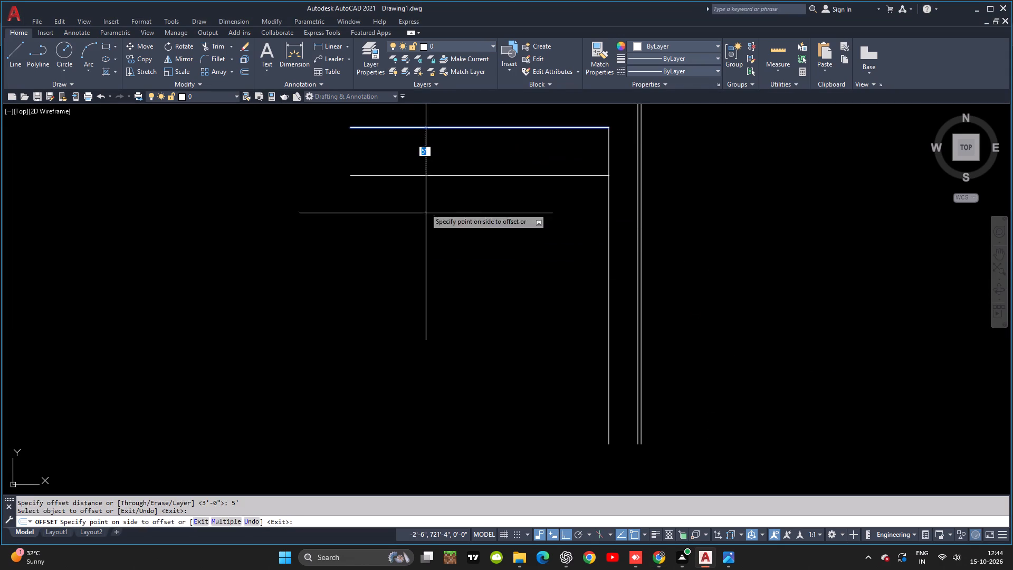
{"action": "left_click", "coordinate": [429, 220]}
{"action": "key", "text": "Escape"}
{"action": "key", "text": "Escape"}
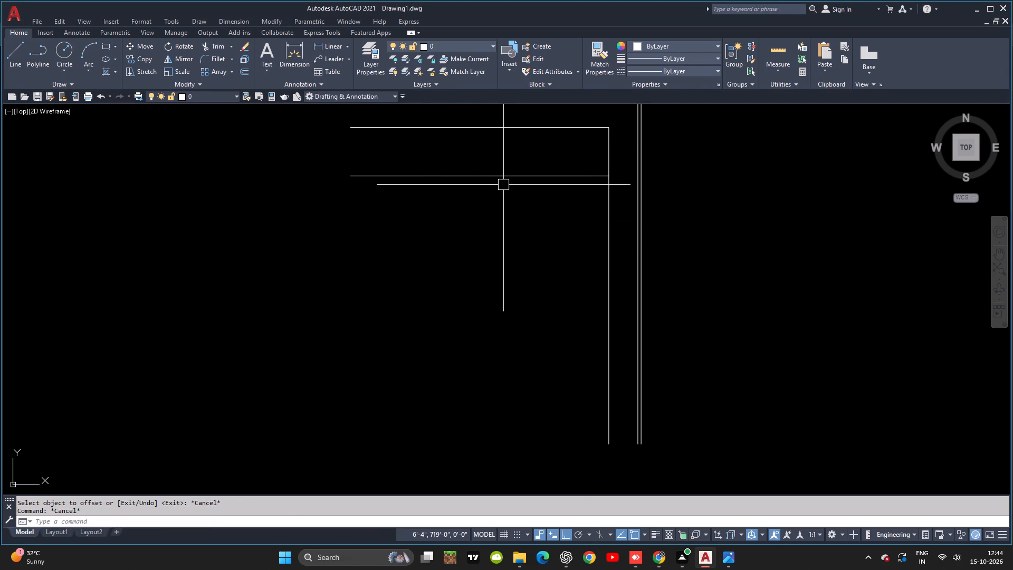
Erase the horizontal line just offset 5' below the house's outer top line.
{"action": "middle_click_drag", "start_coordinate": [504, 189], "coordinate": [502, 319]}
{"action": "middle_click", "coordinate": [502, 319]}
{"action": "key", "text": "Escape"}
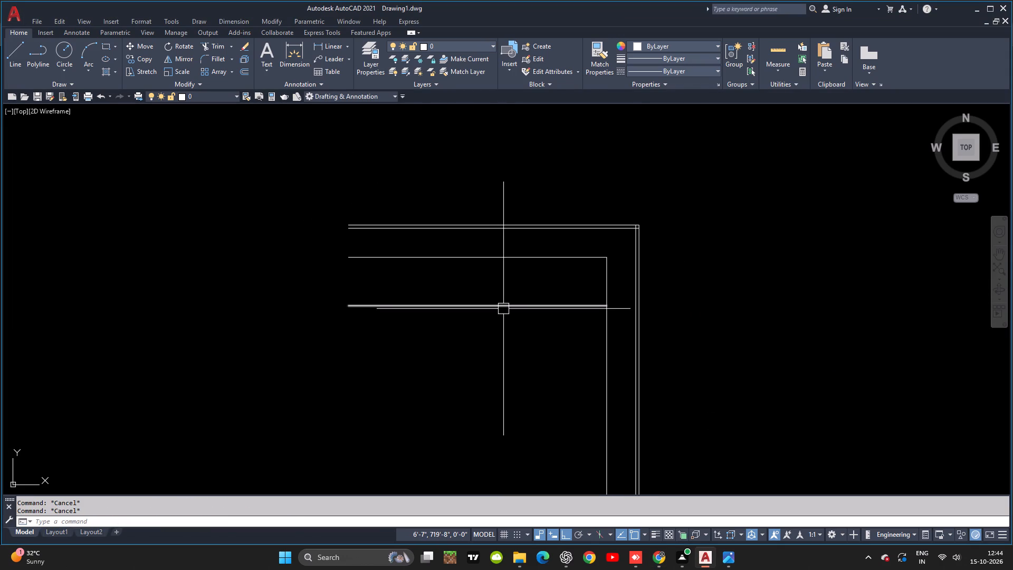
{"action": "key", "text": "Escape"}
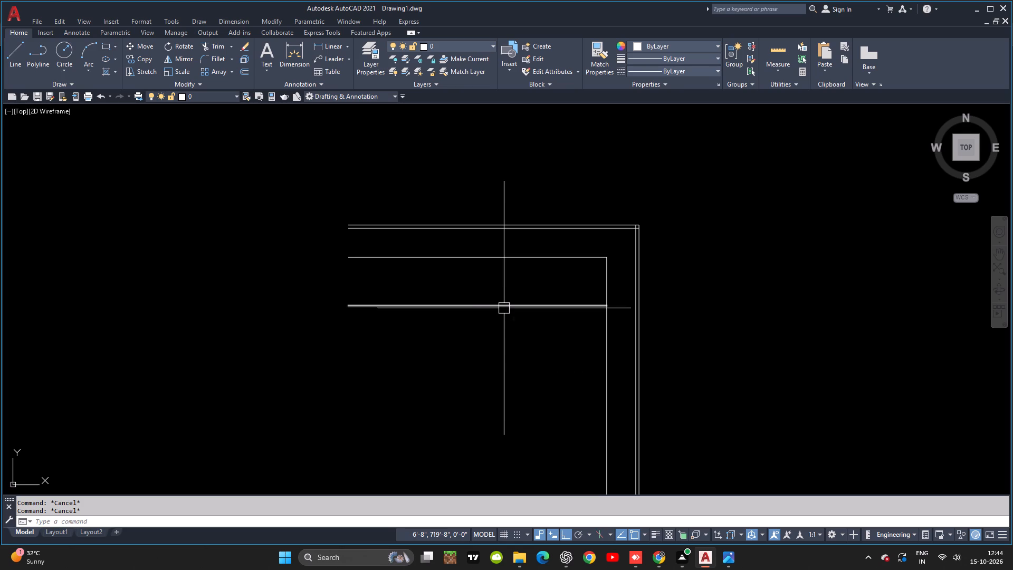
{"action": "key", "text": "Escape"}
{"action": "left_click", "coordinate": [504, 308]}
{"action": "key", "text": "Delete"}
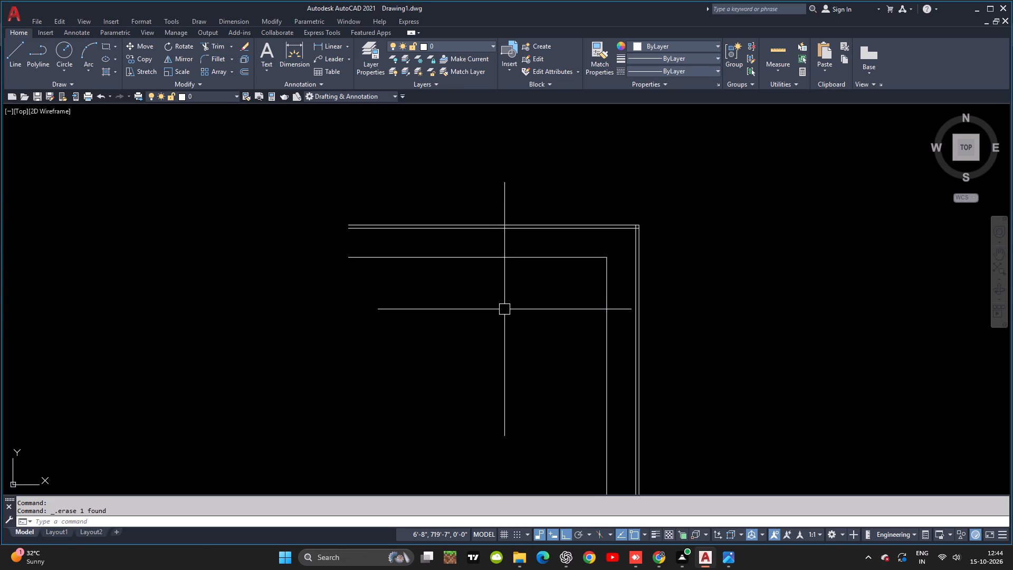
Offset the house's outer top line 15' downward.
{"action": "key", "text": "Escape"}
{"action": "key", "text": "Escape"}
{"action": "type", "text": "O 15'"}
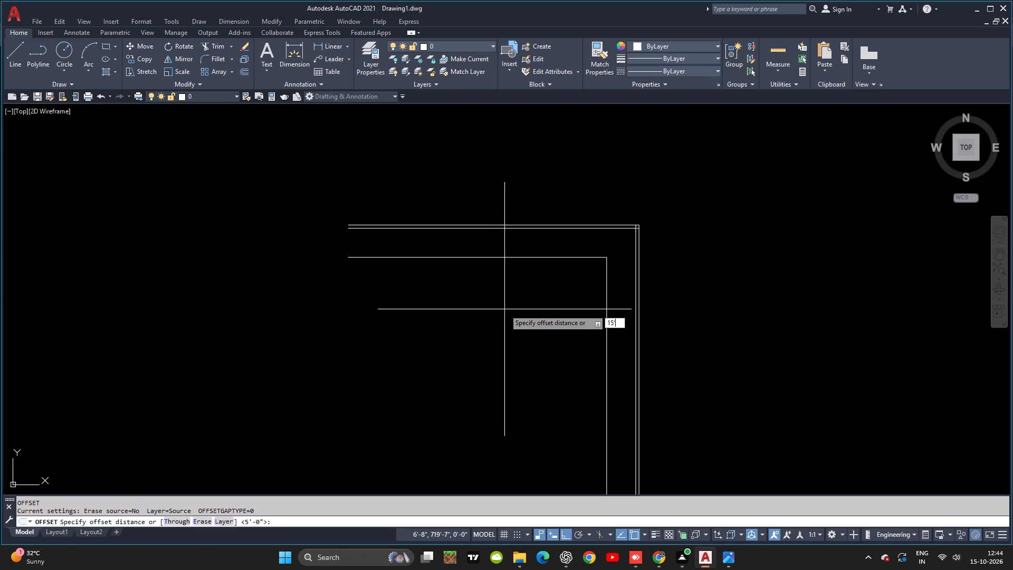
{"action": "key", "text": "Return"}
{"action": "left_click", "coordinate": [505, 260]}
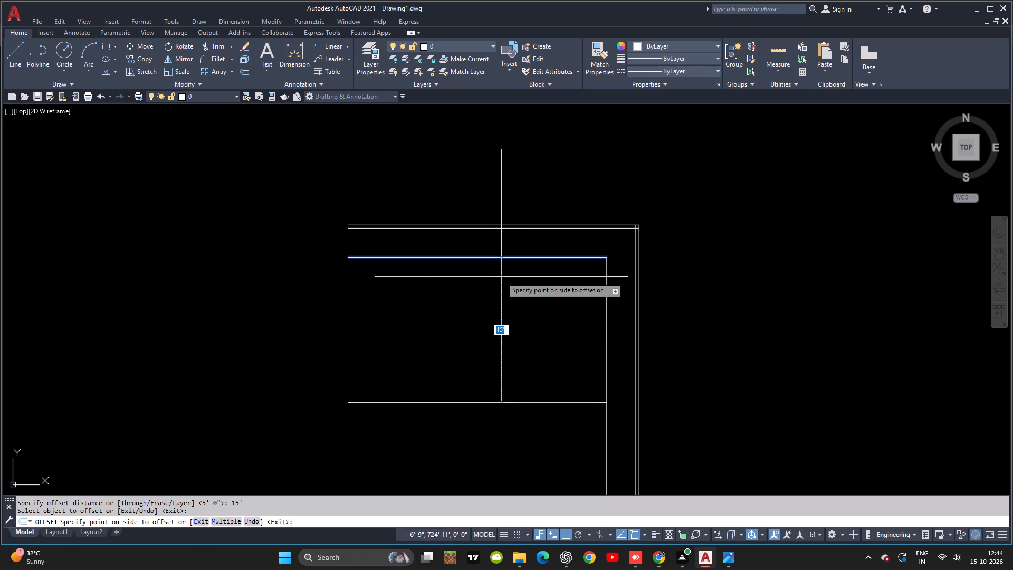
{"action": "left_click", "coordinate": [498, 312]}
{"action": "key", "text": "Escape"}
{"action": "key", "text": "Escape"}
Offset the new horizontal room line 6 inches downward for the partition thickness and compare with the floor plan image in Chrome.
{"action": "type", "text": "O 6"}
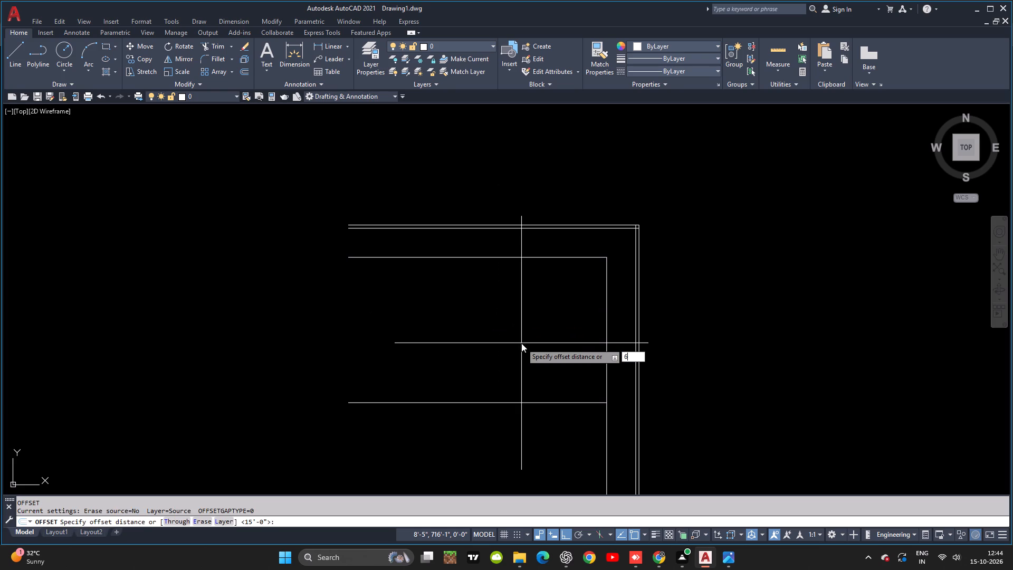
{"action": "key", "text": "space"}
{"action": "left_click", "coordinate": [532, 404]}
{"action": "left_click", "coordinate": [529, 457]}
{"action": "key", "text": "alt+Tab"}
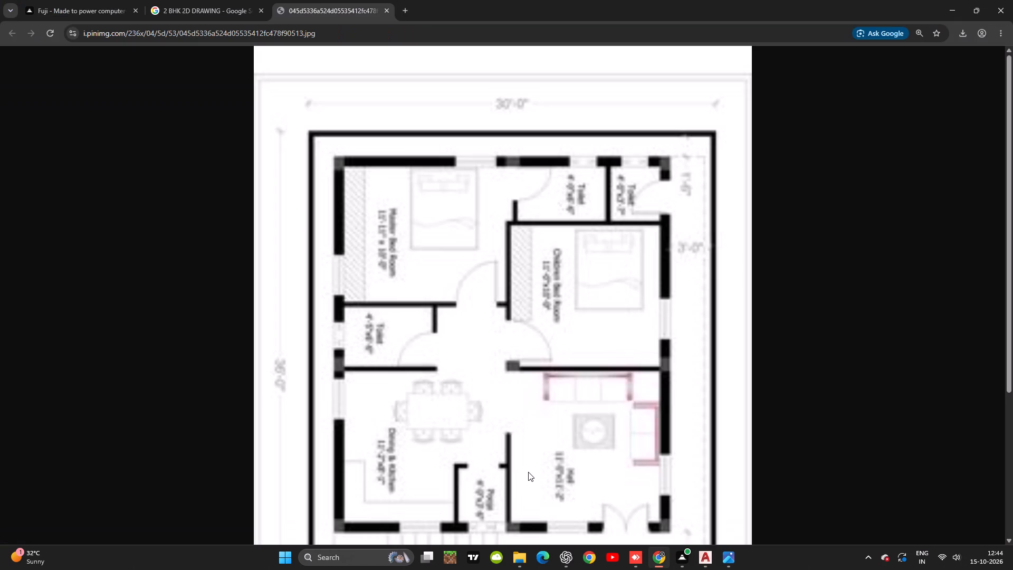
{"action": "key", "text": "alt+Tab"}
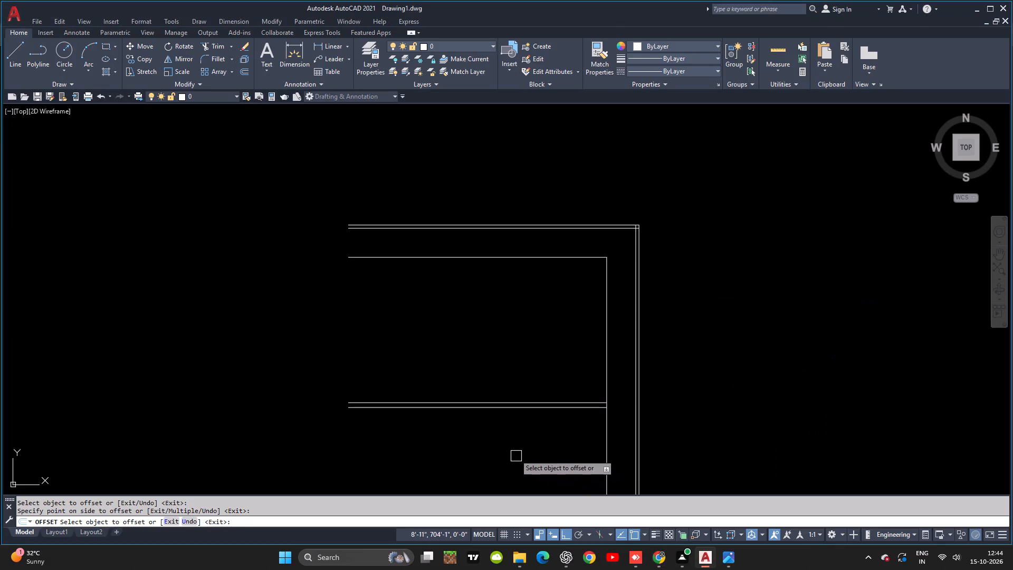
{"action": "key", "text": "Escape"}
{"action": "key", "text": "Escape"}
Offset the house's outer top and right lines 9 inches inward to form the exterior wall thickness.
{"action": "type", "text": "O"}
{"action": "key", "text": "space"}
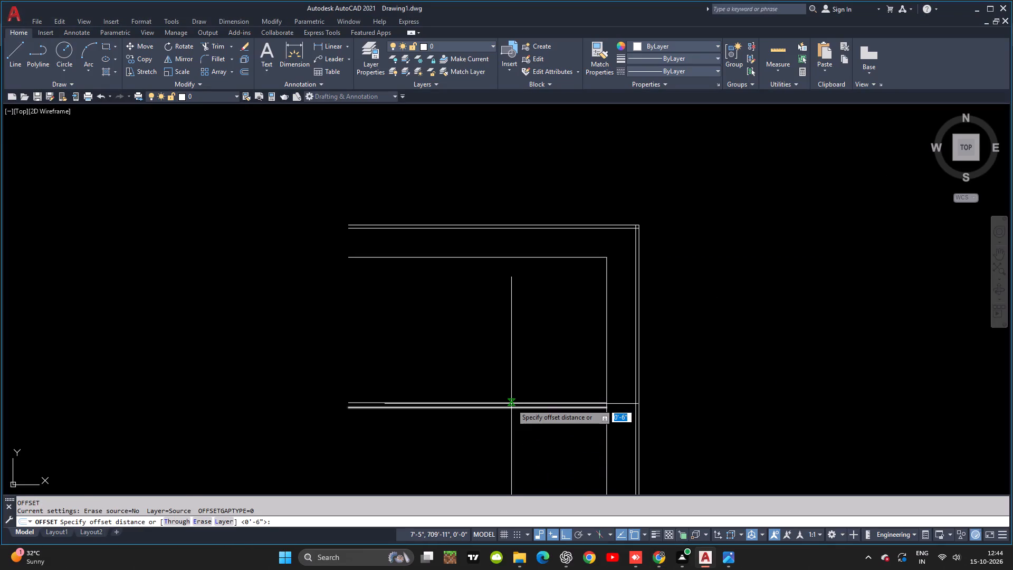
{"action": "key", "text": "9"}
{"action": "key", "text": "Return"}
{"action": "left_click", "coordinate": [504, 254]}
{"action": "left_click", "coordinate": [498, 291]}
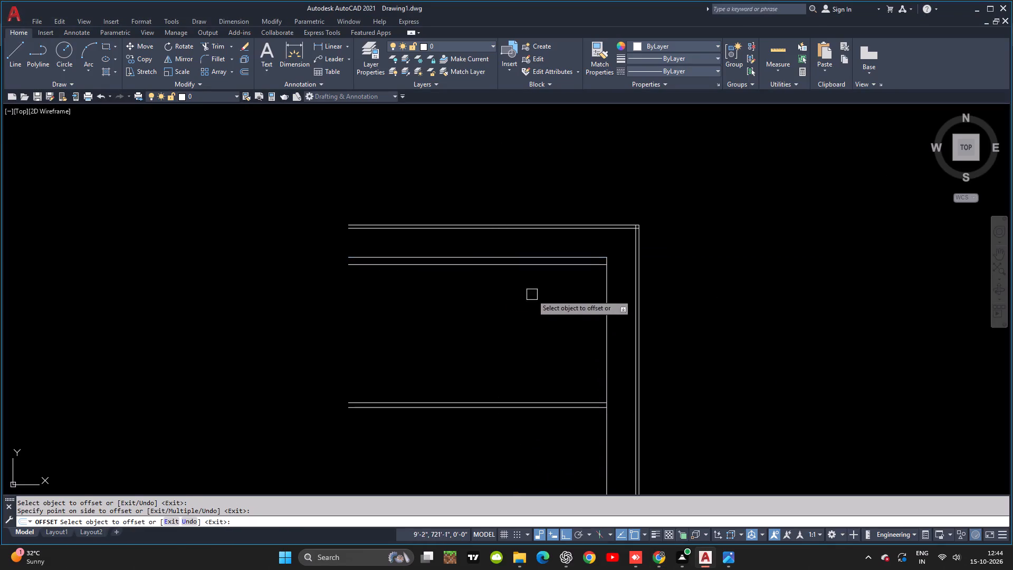
{"action": "left_click", "coordinate": [604, 336]}
{"action": "left_click", "coordinate": [583, 332]}
{"action": "key", "text": "Escape"}
{"action": "key", "text": "alt+Tab"}
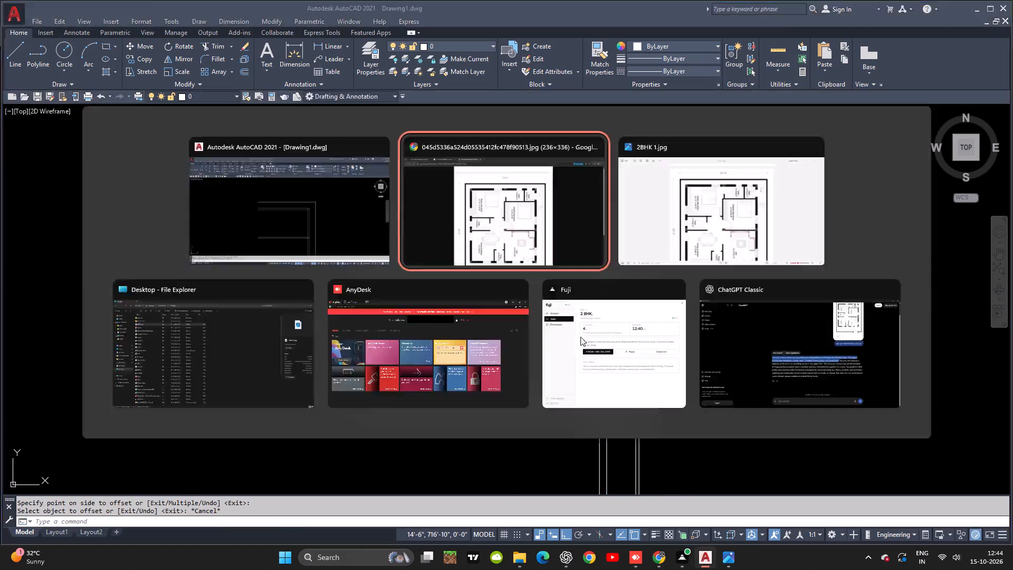
{"action": "key", "text": "alt+Tab"}
{"action": "key", "text": "Escape"}
{"action": "key", "text": "Escape"}
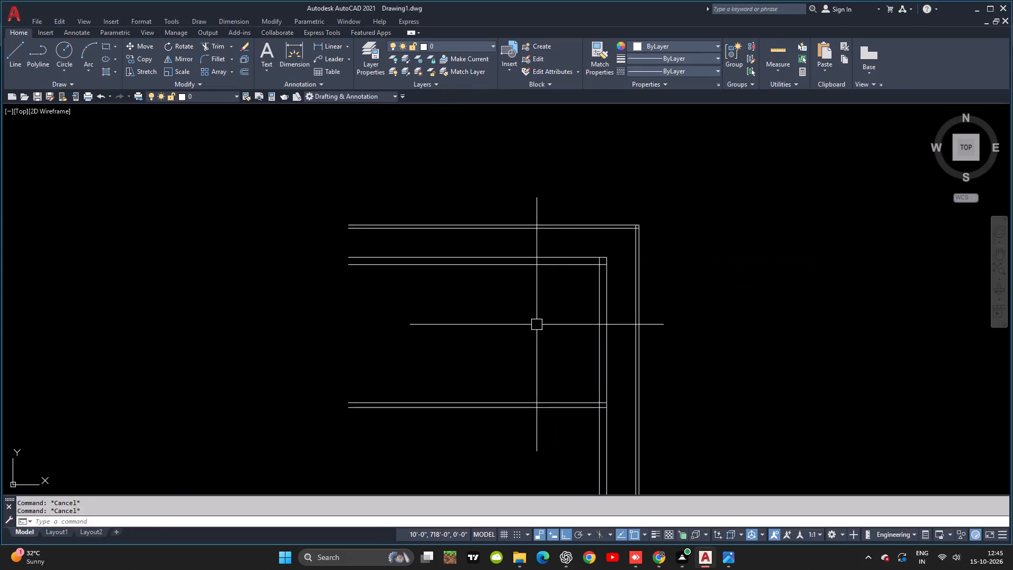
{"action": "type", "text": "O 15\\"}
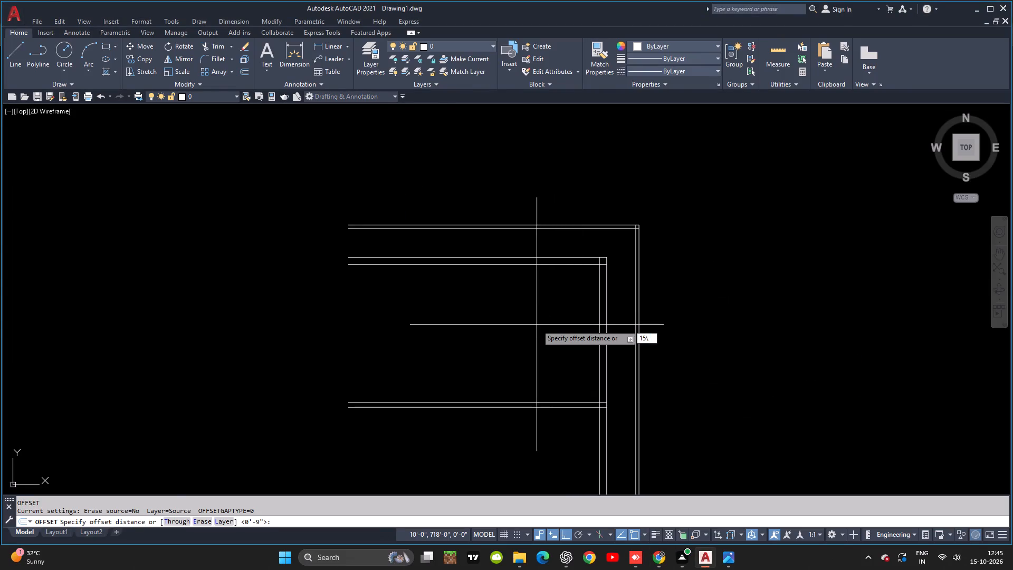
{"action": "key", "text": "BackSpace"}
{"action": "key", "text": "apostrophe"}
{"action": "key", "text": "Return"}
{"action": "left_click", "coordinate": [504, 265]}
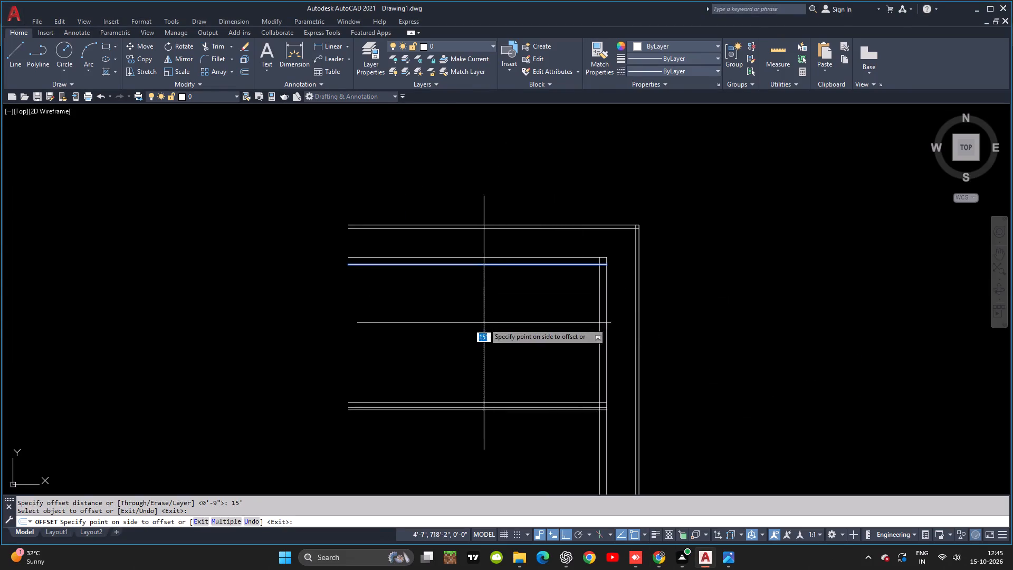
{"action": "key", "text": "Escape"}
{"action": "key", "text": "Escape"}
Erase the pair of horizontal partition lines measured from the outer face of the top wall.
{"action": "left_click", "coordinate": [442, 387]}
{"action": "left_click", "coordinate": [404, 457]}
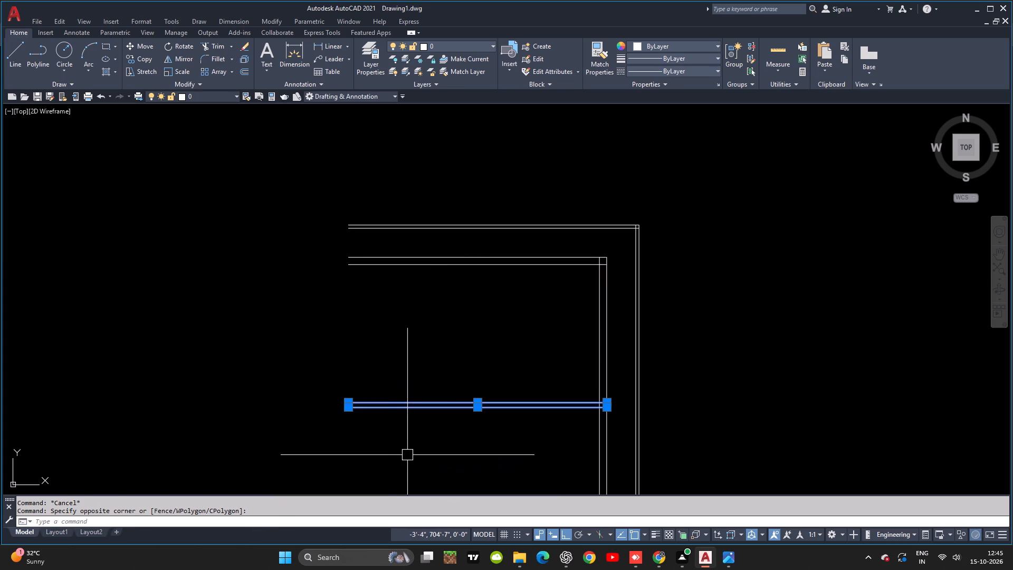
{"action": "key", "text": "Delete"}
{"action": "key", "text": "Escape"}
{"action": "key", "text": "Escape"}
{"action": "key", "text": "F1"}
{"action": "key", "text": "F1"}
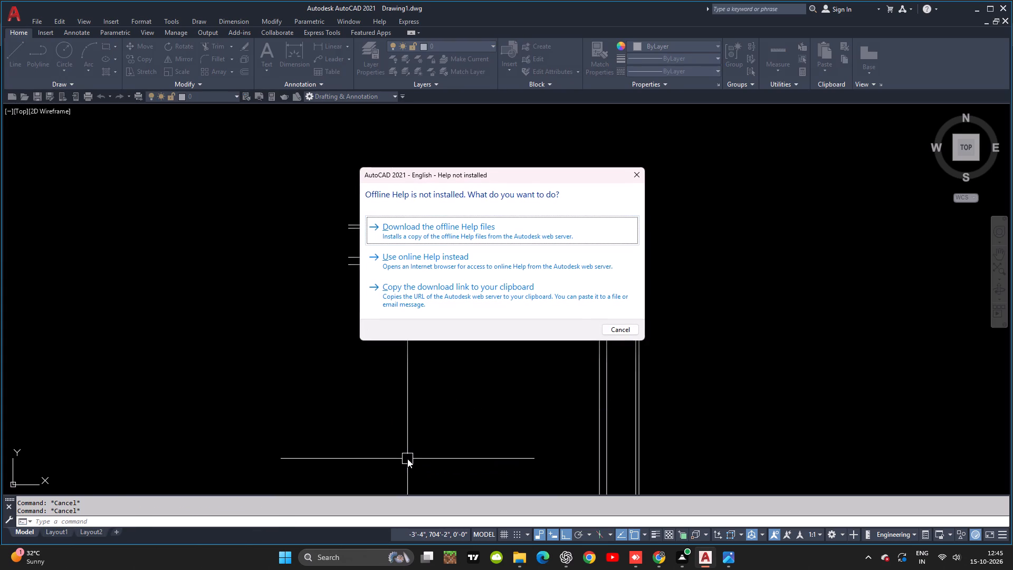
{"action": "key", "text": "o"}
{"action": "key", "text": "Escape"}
Offset the inner face line of the house's top wall 15' downward.
{"action": "type", "text": "O"}
{"action": "key", "text": "space"}
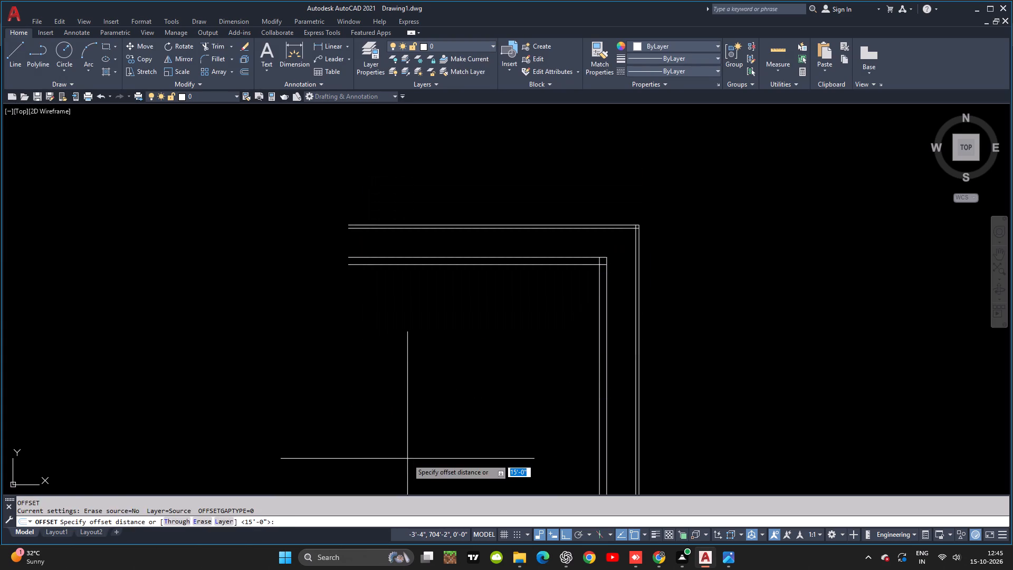
{"action": "key", "text": "space"}
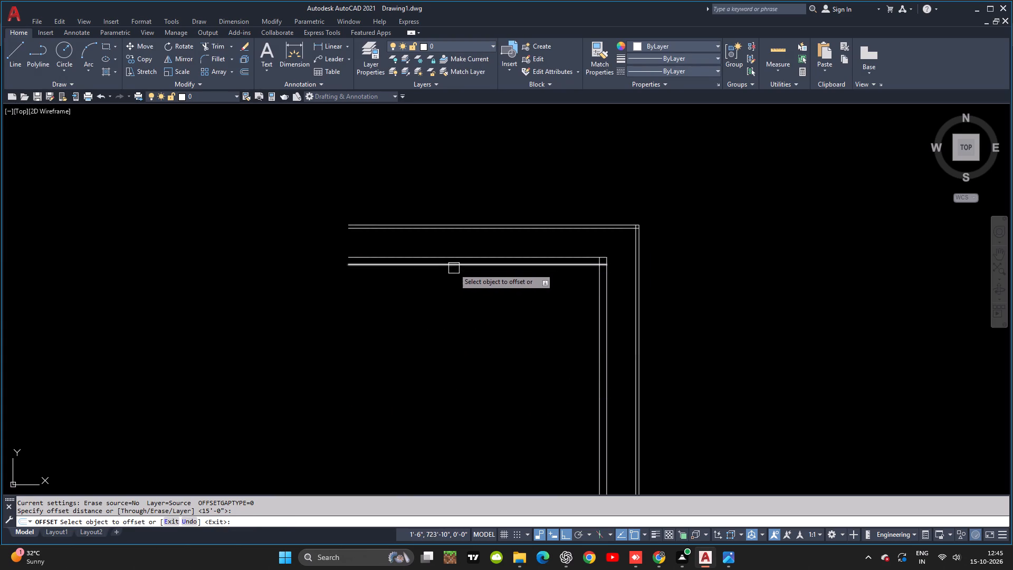
{"action": "left_click", "coordinate": [454, 268]}
{"action": "left_click", "coordinate": [454, 331]}
{"action": "key", "text": "space"}
{"action": "key", "text": "i"}
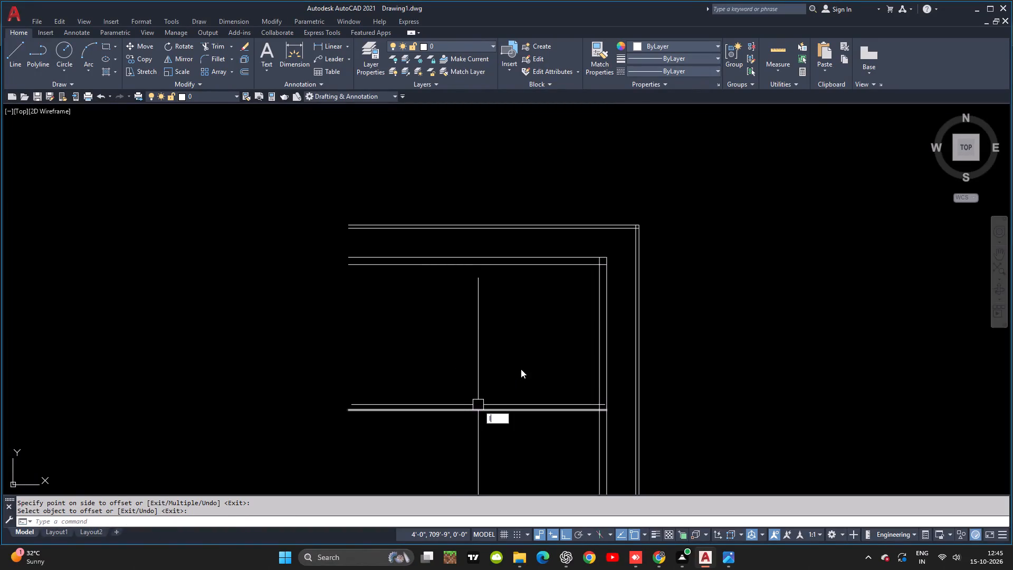
{"action": "key", "text": "Escape"}
Offset the new horizontal room line 6 inches downward to form the partition wall thickness.
{"action": "type", "text": "O 6"}
{"action": "key", "text": "space"}
{"action": "left_click", "coordinate": [518, 415]}
{"action": "left_click", "coordinate": [517, 475]}
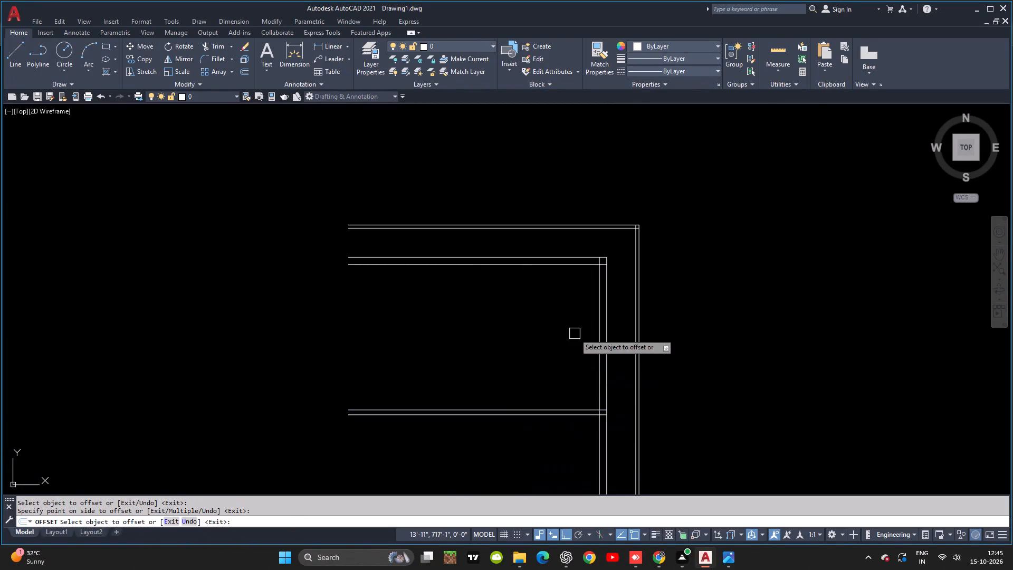
{"action": "middle_click_drag", "start_coordinate": [575, 333], "coordinate": [577, 312]}
{"action": "scroll", "coordinate": [594, 323], "scroll_direction": "down", "scroll_amount": 1}
{"action": "middle_click_drag", "start_coordinate": [594, 324], "coordinate": [557, 213]}
{"action": "scroll", "coordinate": [594, 324], "scroll_direction": "up", "scroll_amount": 1}
{"action": "scroll", "coordinate": [578, 227], "scroll_direction": "down", "scroll_amount": 2}
{"action": "middle_click_drag", "start_coordinate": [613, 260], "coordinate": [591, 259]}
{"action": "key", "text": "Escape"}
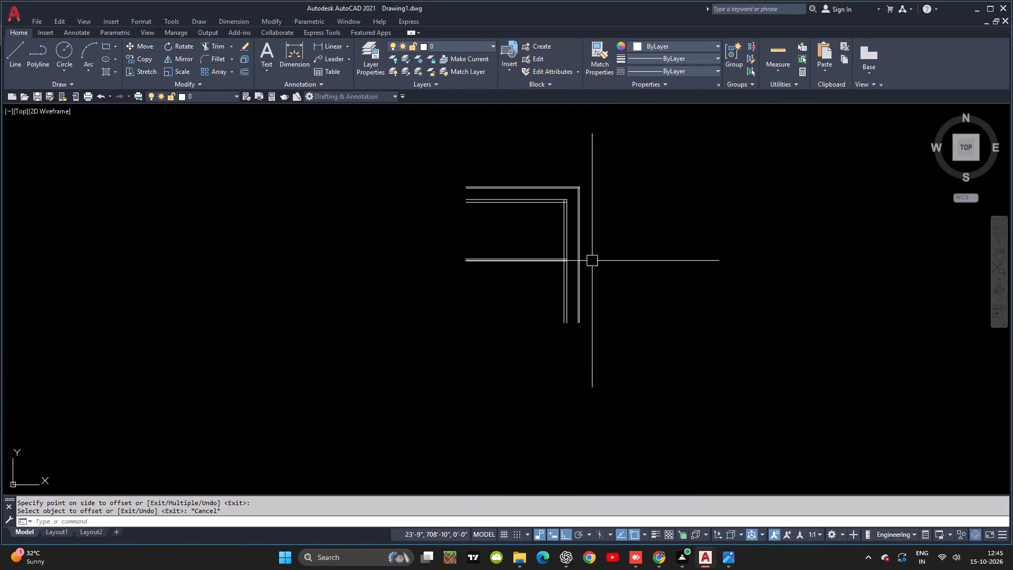
Offset the inner face line of the house's top wall 4' downward to set the toilets' depth, following the reference plan.
{"action": "key", "text": "alt+Tab"}
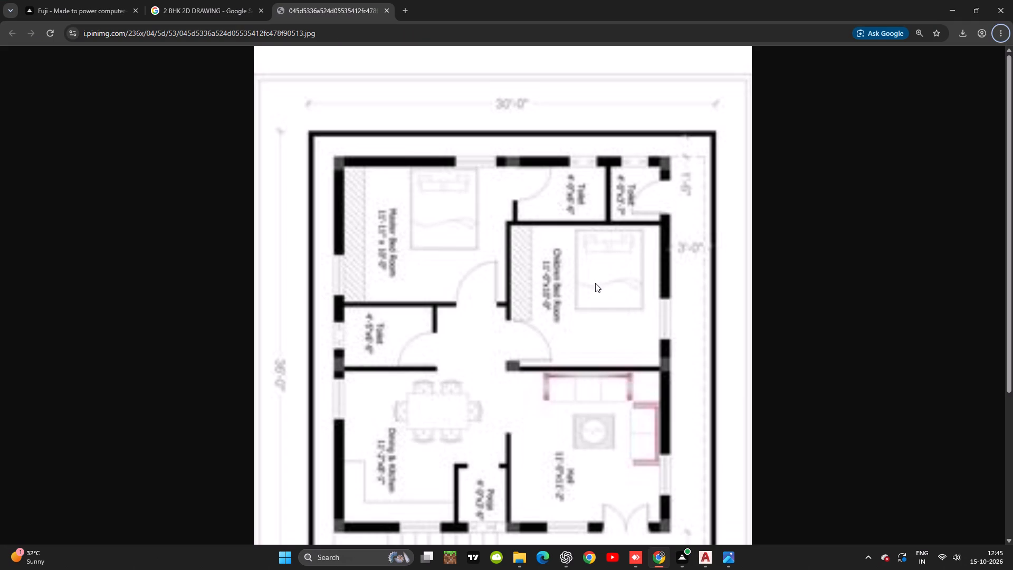
{"action": "key", "text": "alt+Tab"}
{"action": "key", "text": "Escape"}
{"action": "key", "text": "Escape"}
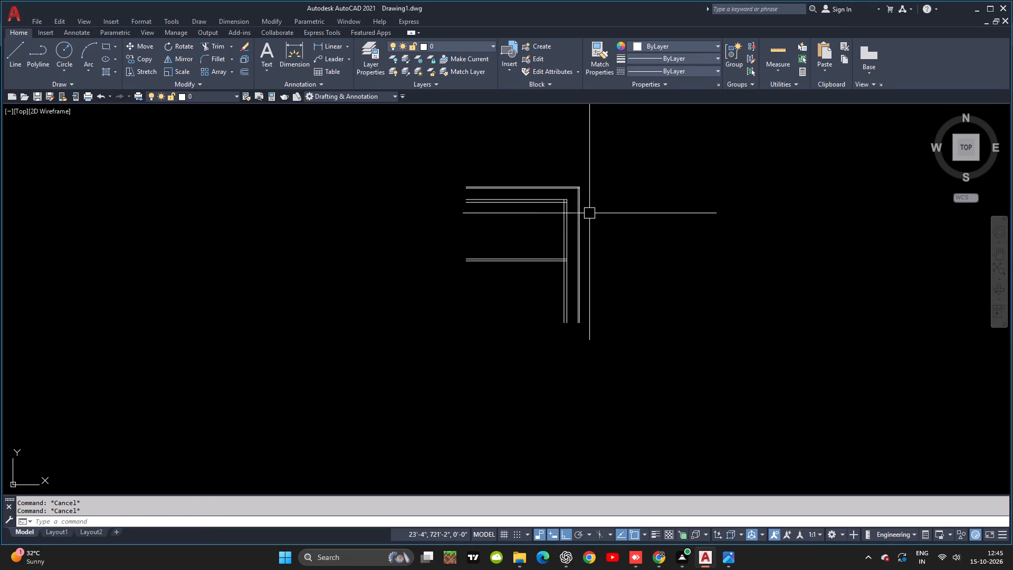
{"action": "scroll", "coordinate": [589, 213], "scroll_direction": "up", "scroll_amount": 4}
{"action": "middle_click_drag", "start_coordinate": [621, 234], "coordinate": [663, 262]}
{"action": "type", "text": "O 4'"}
{"action": "key", "text": "Return"}
{"action": "left_click", "coordinate": [480, 199]}
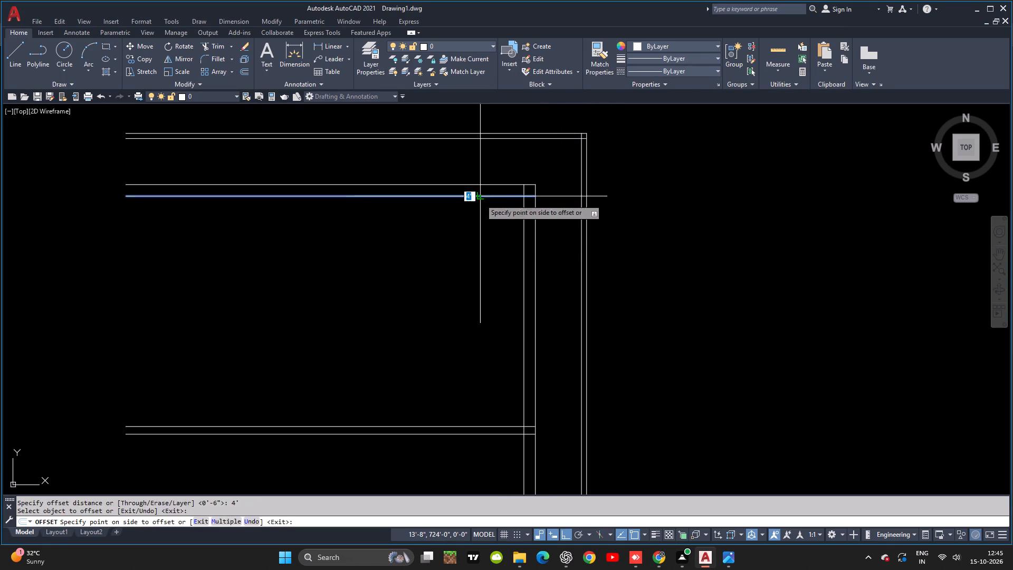
{"action": "left_click", "coordinate": [1012, 0]}
Offset the new horizontal toilet line 6 inches downward to form the partition wall thickness.
{"action": "key", "text": "alt+Tab"}
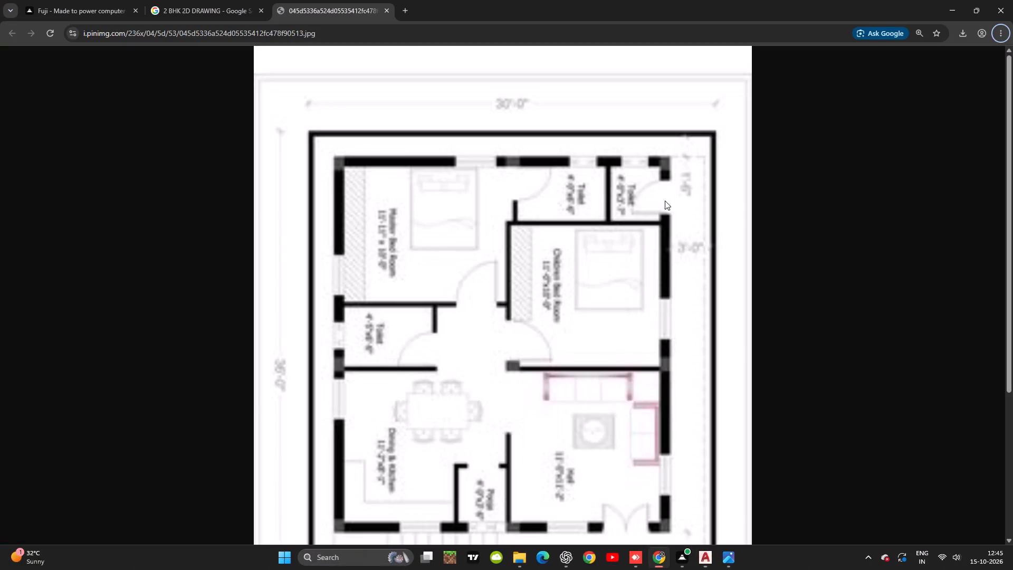
{"action": "key", "text": "alt+Tab"}
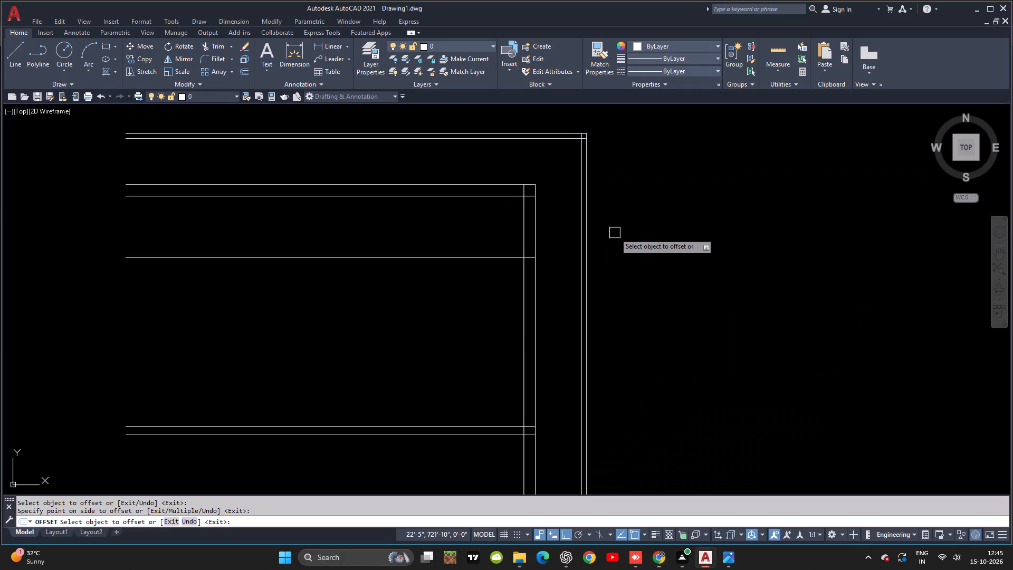
{"action": "key", "text": "Escape"}
{"action": "key", "text": "Escape"}
{"action": "type", "text": "O 6"}
{"action": "key", "text": "space"}
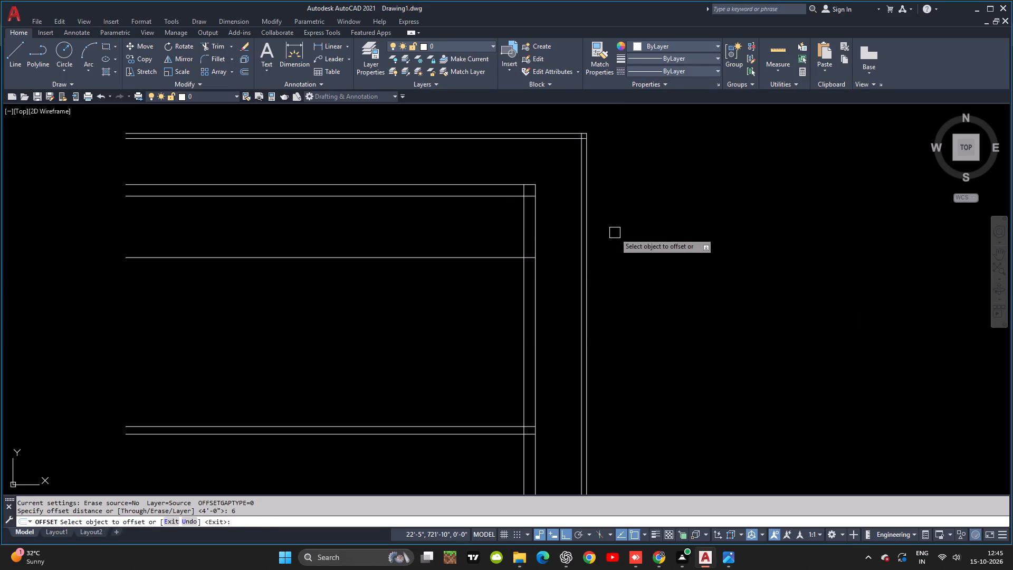
{"action": "key", "text": "super+XF86Favorites"}
{"action": "left_click", "coordinate": [506, 255]}
{"action": "left_click", "coordinate": [504, 285]}
{"action": "key", "text": "Escape"}
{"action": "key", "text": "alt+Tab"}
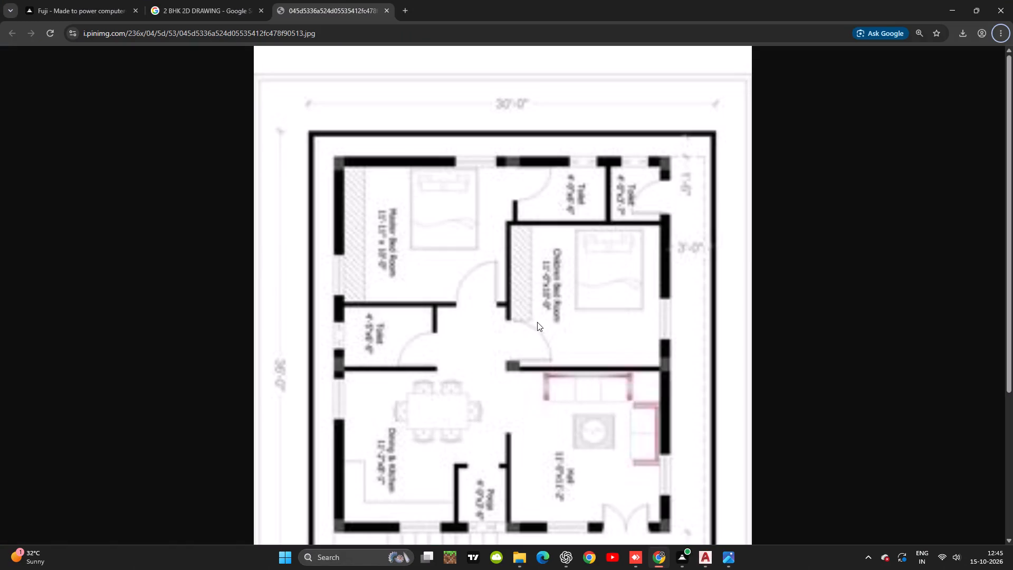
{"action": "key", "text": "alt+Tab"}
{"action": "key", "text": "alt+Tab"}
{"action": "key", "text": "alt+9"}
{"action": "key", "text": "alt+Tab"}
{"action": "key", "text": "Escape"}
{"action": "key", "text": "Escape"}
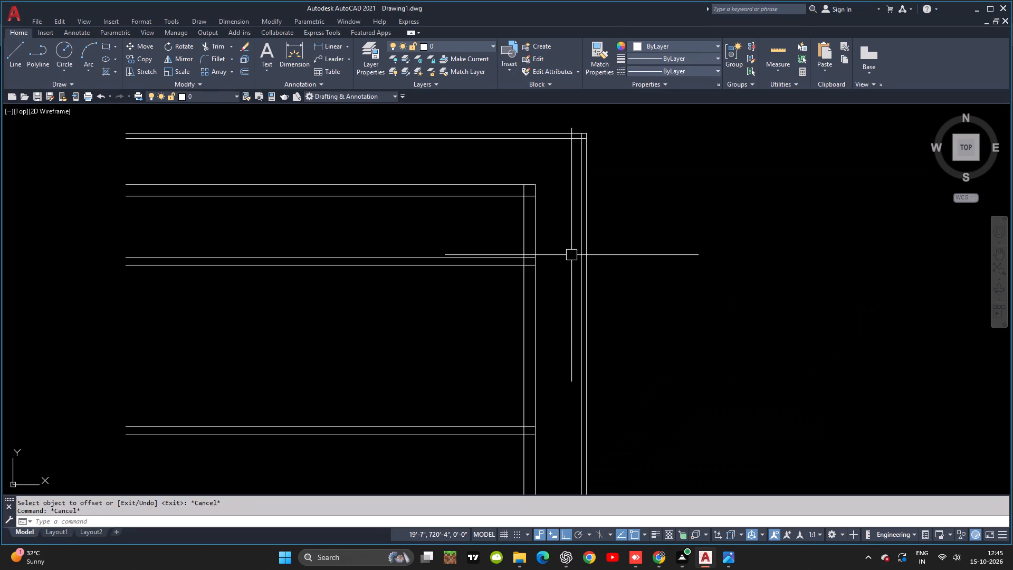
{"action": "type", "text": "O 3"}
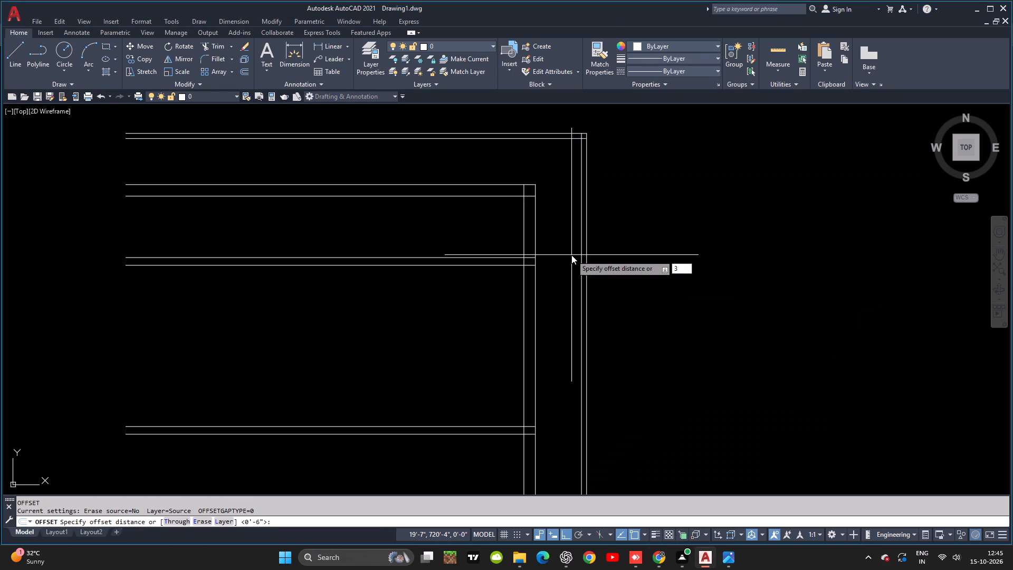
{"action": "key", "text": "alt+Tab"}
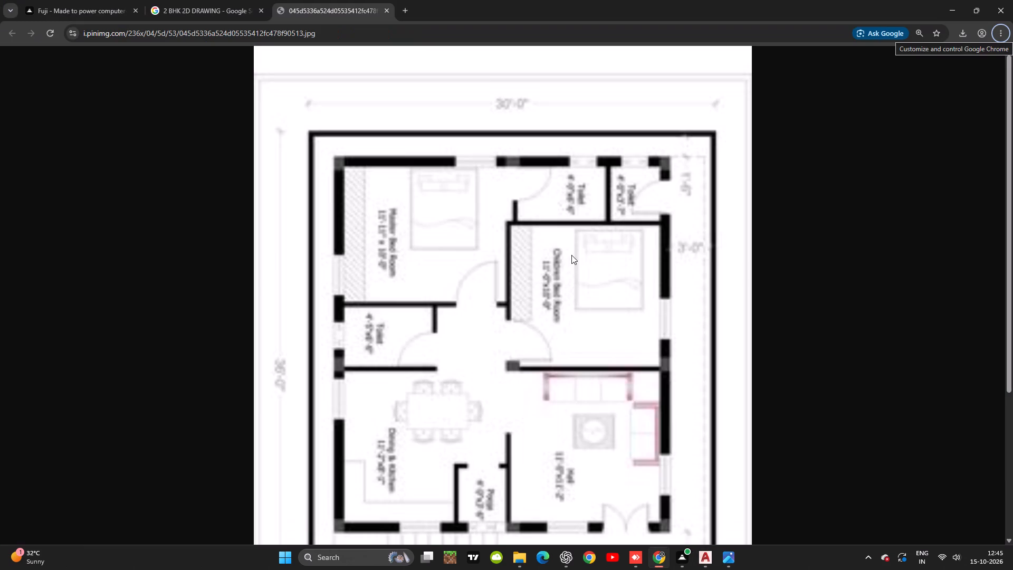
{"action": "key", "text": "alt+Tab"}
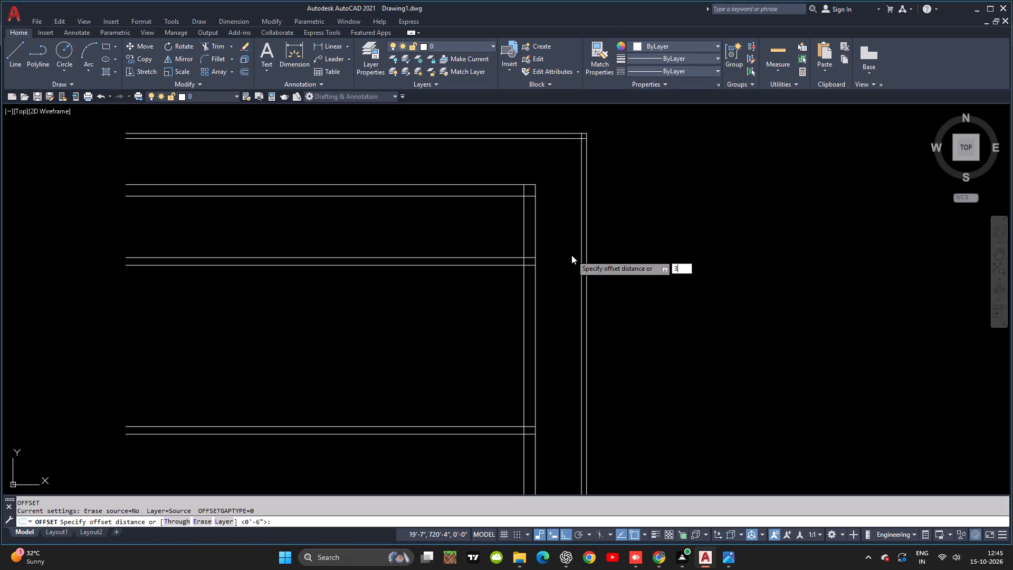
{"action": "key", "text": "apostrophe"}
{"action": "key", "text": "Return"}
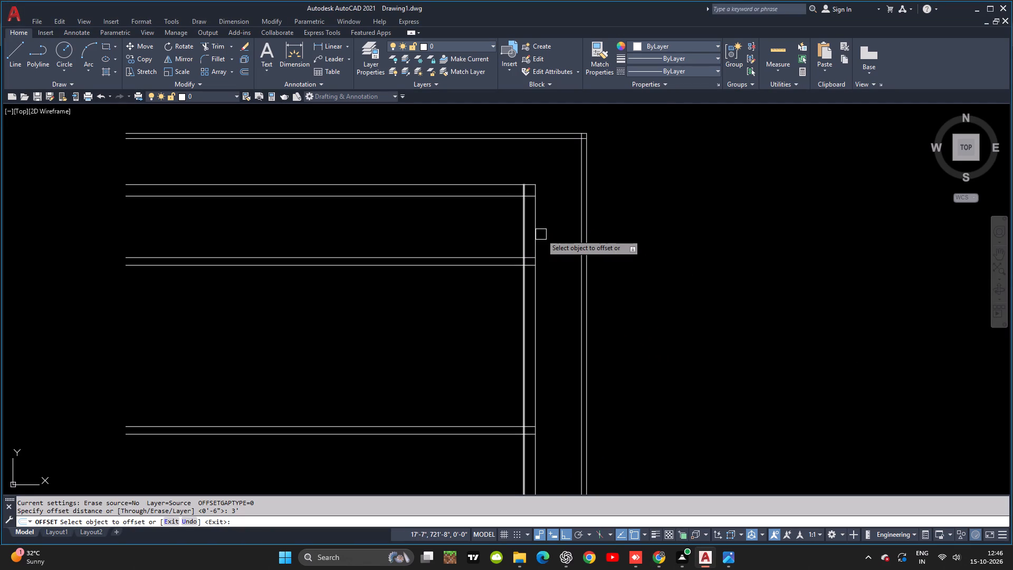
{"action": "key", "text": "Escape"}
Trim the overlapping lines where the horizontal toilet partition meets the house's right wall to form a clean junction.
{"action": "key", "text": "t"}
{"action": "key", "text": "r"}
{"action": "key", "text": "space"}
{"action": "key", "text": "space"}
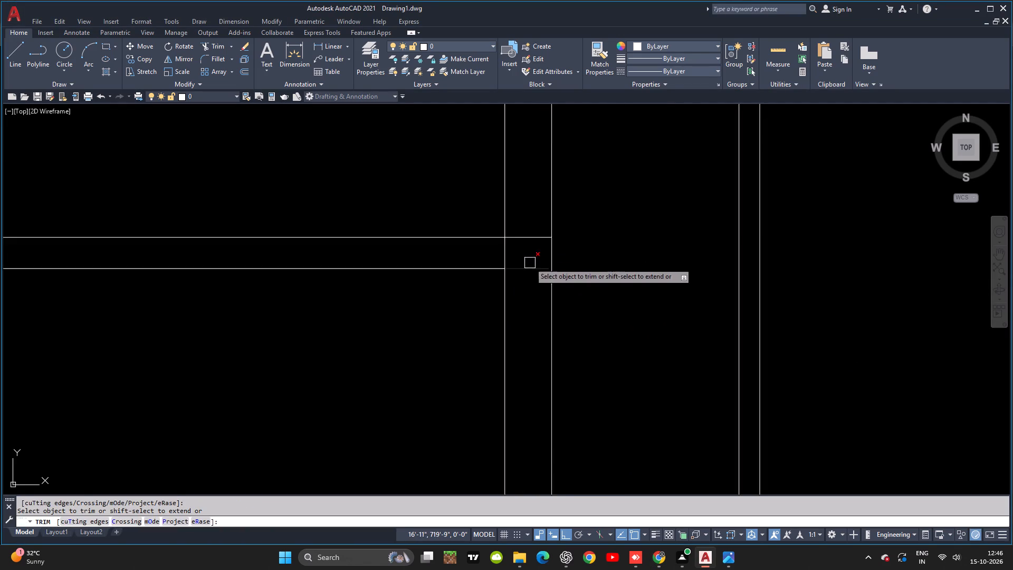
{"action": "left_click", "coordinate": [1012, 0]}
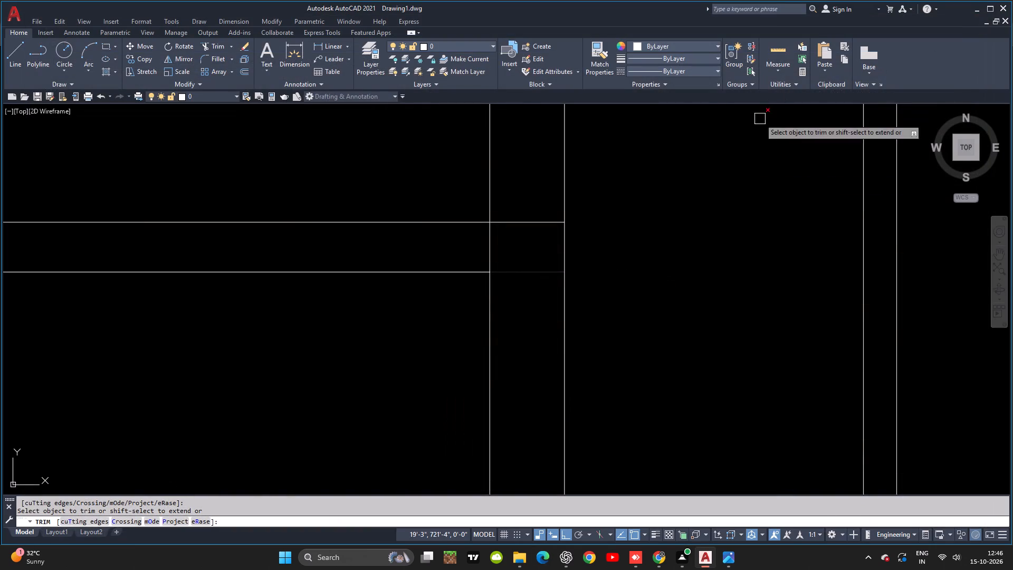
{"action": "left_click", "coordinate": [520, 261]}
{"action": "left_click", "coordinate": [513, 298]}
{"action": "left_click", "coordinate": [512, 250]}
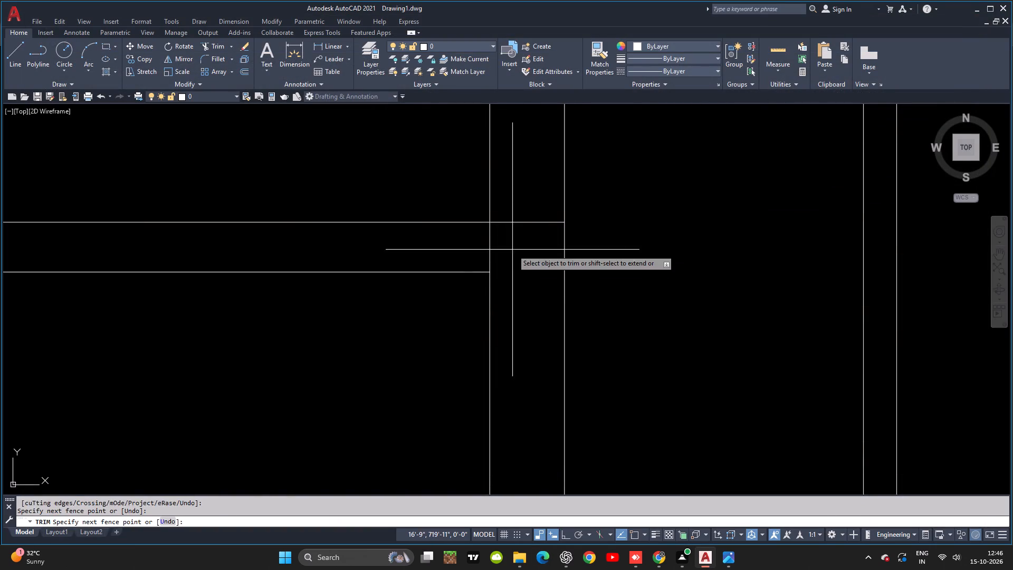
{"action": "left_click_drag", "start_coordinate": [464, 260], "coordinate": [470, 260]}
{"action": "left_click", "coordinate": [534, 187]}
{"action": "left_click", "coordinate": [533, 267]}
Trim the inner wall line overhangs at the house's top-right corner.
{"action": "scroll", "coordinate": [532, 268], "scroll_direction": "down", "scroll_amount": 3}
{"action": "middle_click", "coordinate": [512, 182]}
{"action": "middle_click_drag", "start_coordinate": [525, 320], "coordinate": [519, 264]}
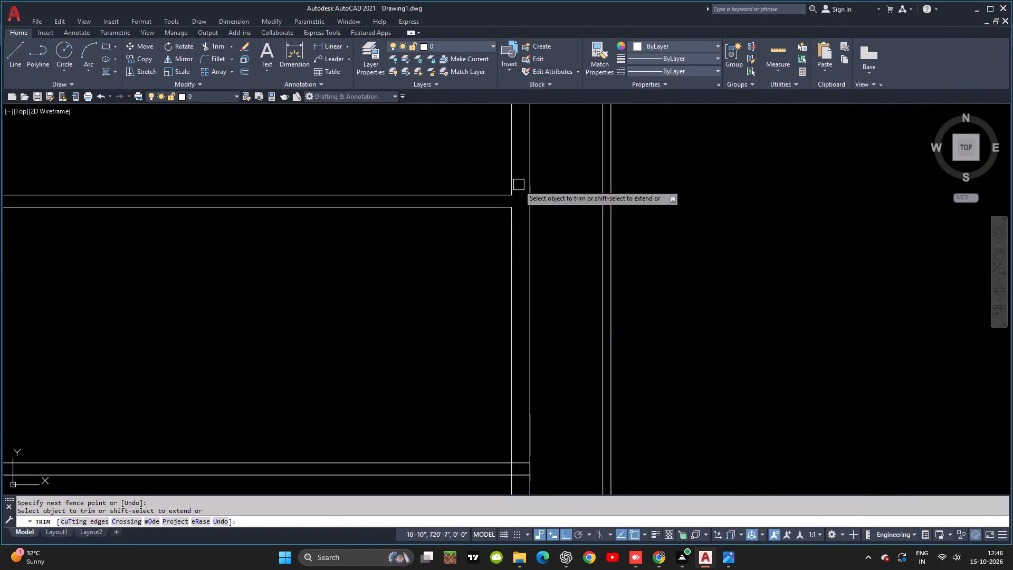
{"action": "middle_click_drag", "start_coordinate": [519, 196], "coordinate": [524, 402]}
{"action": "scroll", "coordinate": [519, 279], "scroll_direction": "up", "scroll_amount": 2}
{"action": "left_click", "coordinate": [529, 308]}
{"action": "left_click", "coordinate": [534, 339]}
{"action": "left_click", "coordinate": [528, 296]}
{"action": "left_click", "coordinate": [488, 302]}
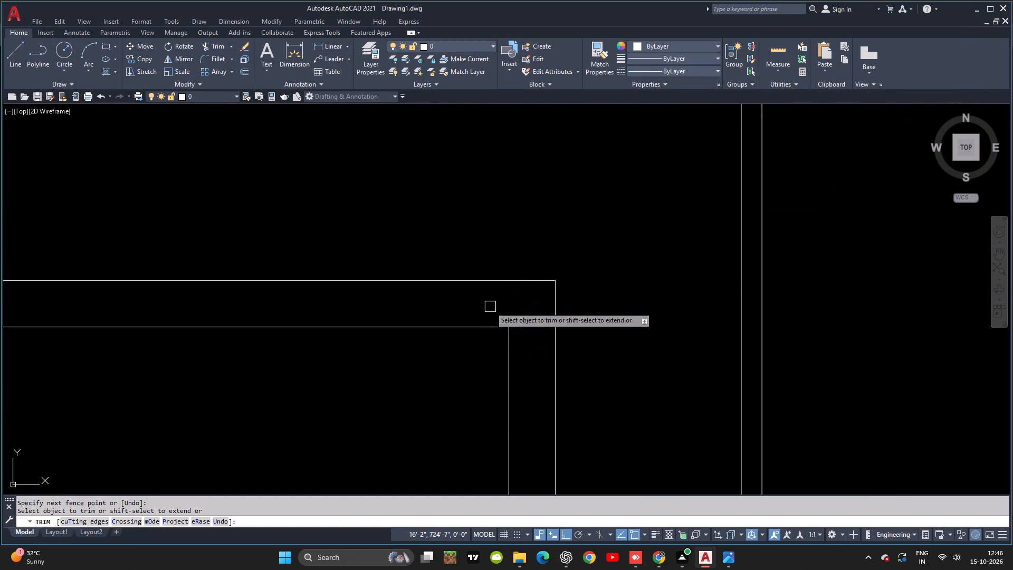
Trim the overlapping lines where the lower horizontal partition meets the house's right wall.
{"action": "scroll", "coordinate": [528, 372], "scroll_direction": "down", "scroll_amount": 2}
{"action": "middle_click_drag", "start_coordinate": [516, 364], "coordinate": [499, 191]}
{"action": "scroll", "coordinate": [499, 225], "scroll_direction": "down", "scroll_amount": 4}
{"action": "middle_click_drag", "start_coordinate": [496, 234], "coordinate": [496, 204]}
{"action": "scroll", "coordinate": [508, 279], "scroll_direction": "up", "scroll_amount": 5}
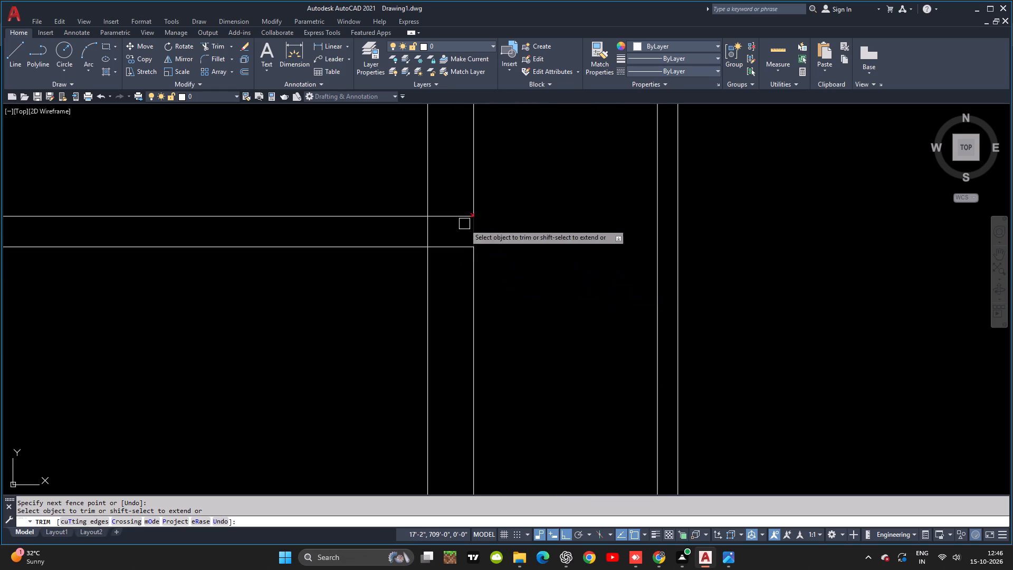
{"action": "left_click", "coordinate": [463, 221]}
{"action": "left_click", "coordinate": [462, 264]}
{"action": "left_click", "coordinate": [458, 220]}
{"action": "left_click", "coordinate": [452, 227]}
{"action": "left_click", "coordinate": [429, 232]}
{"action": "left_click", "coordinate": [432, 226]}
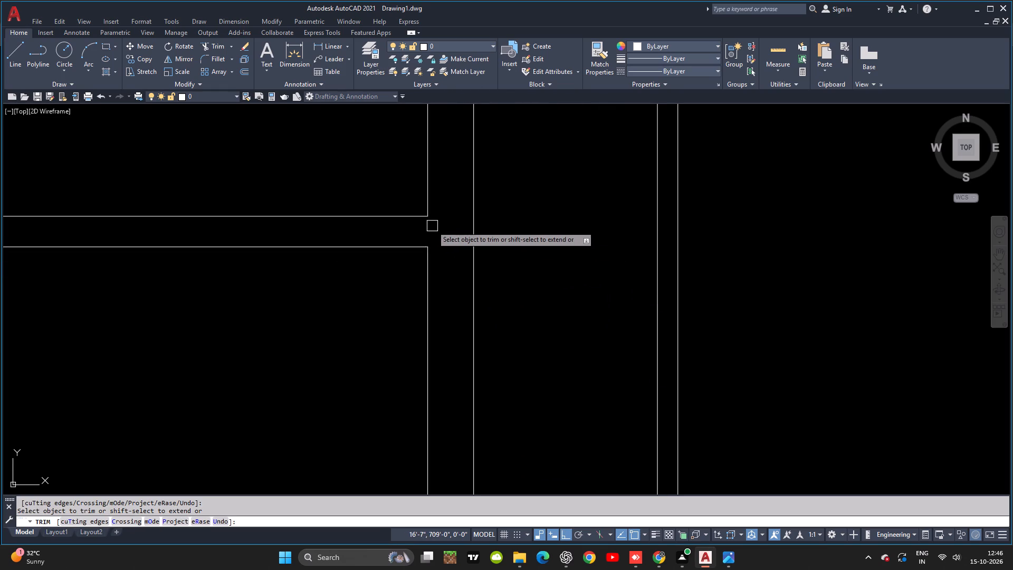
{"action": "scroll", "coordinate": [442, 227], "scroll_direction": "down", "scroll_amount": 6}
{"action": "middle_click_drag", "start_coordinate": [443, 229], "coordinate": [471, 391]}
{"action": "scroll", "coordinate": [462, 311], "scroll_direction": "up", "scroll_amount": 3}
{"action": "key", "text": "Escape"}
{"action": "key", "text": "Escape"}
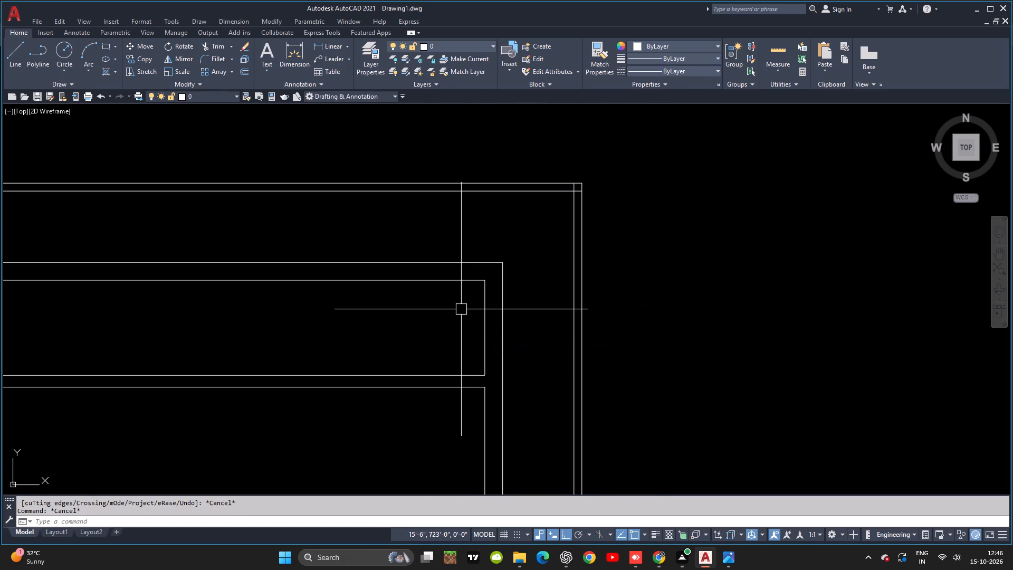
Offset the right wall's inner face line in the toilet strip 3' to the left to set the corner toilet's width.
{"action": "type", "text": "O 3'"}
{"action": "key", "text": "Return"}
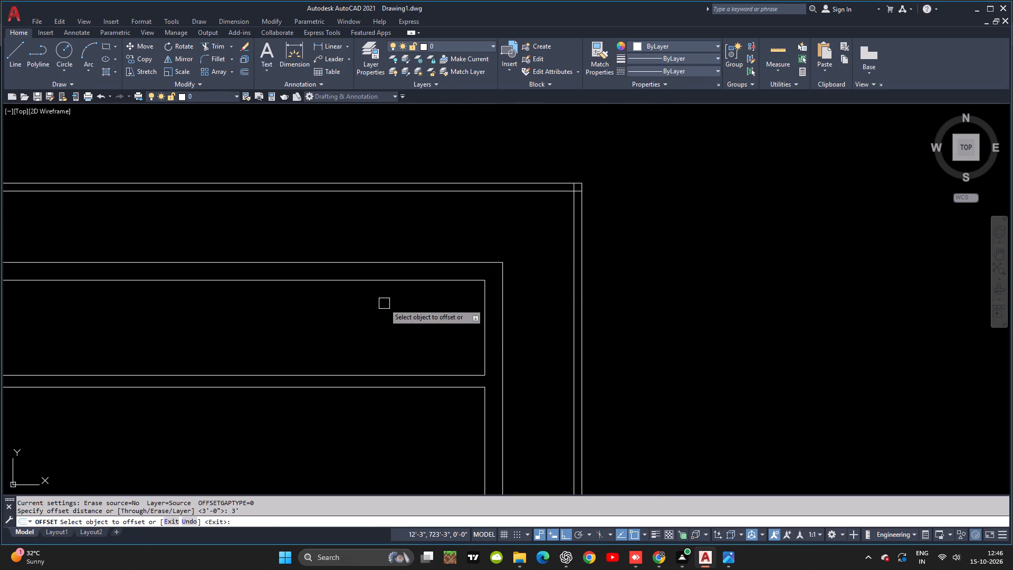
{"action": "left_click", "coordinate": [481, 327]}
{"action": "left_click", "coordinate": [447, 324]}
{"action": "key", "text": "Escape"}
{"action": "key", "text": "Escape"}
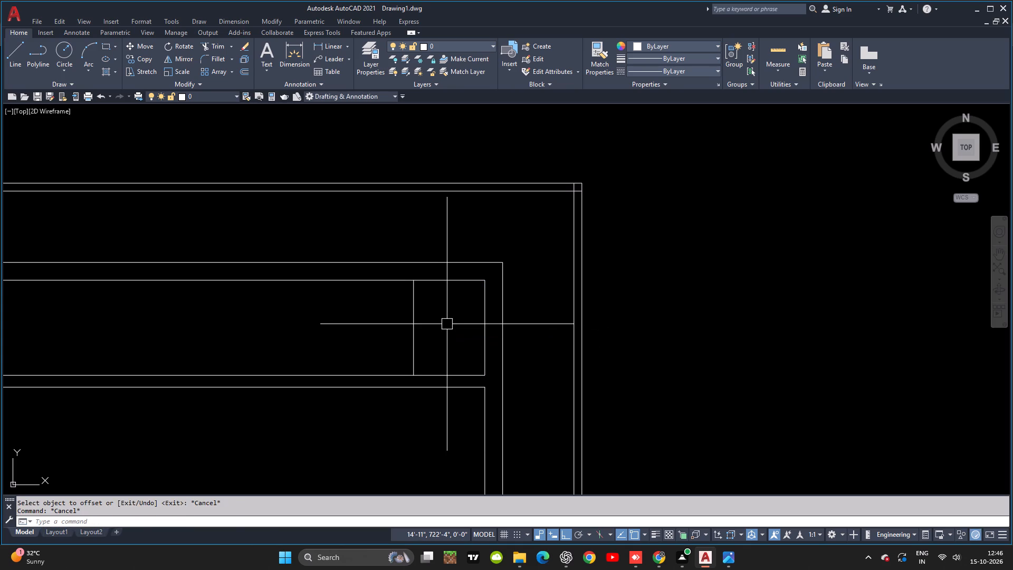
Offset the new vertical toilet line 6 inches to the left to form the partition between the two toilets.
{"action": "type", "text": "O"}
{"action": "key", "text": "space"}
{"action": "key", "text": "6"}
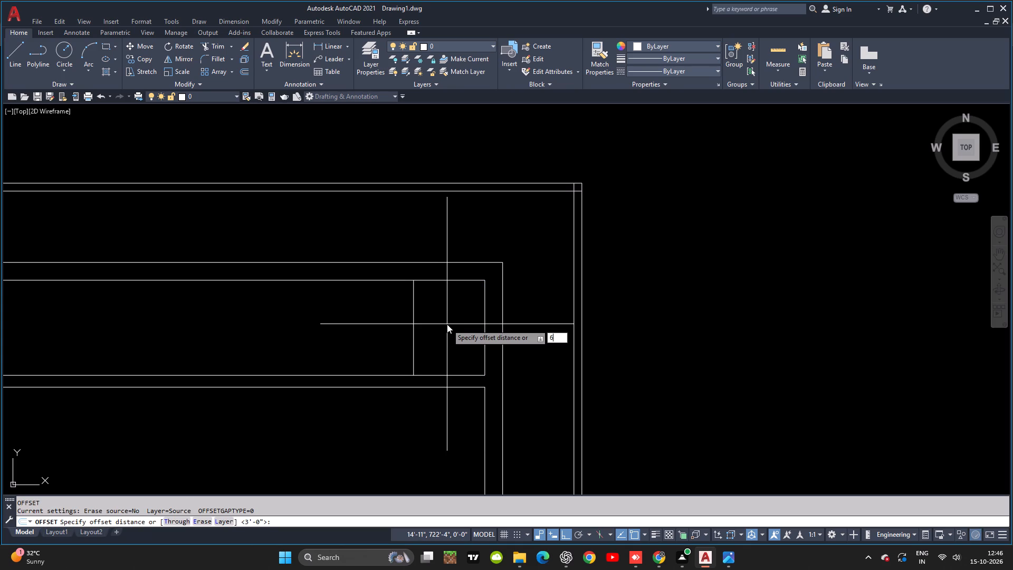
{"action": "key", "text": "space"}
{"action": "left_click", "coordinate": [412, 318]}
{"action": "left_click", "coordinate": [385, 319]}
{"action": "key", "text": "Escape"}
{"action": "key", "text": "Escape"}
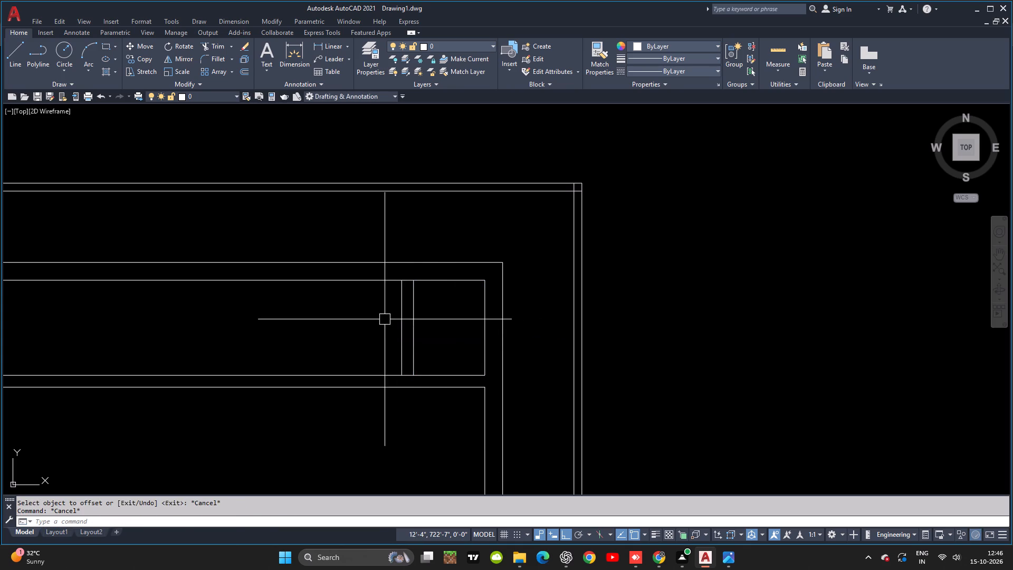
Offset the left line of the partition between the toilets 8' to the left to set the second toilet's length.
{"action": "type", "text": "O 8'"}
{"action": "key", "text": "Return"}
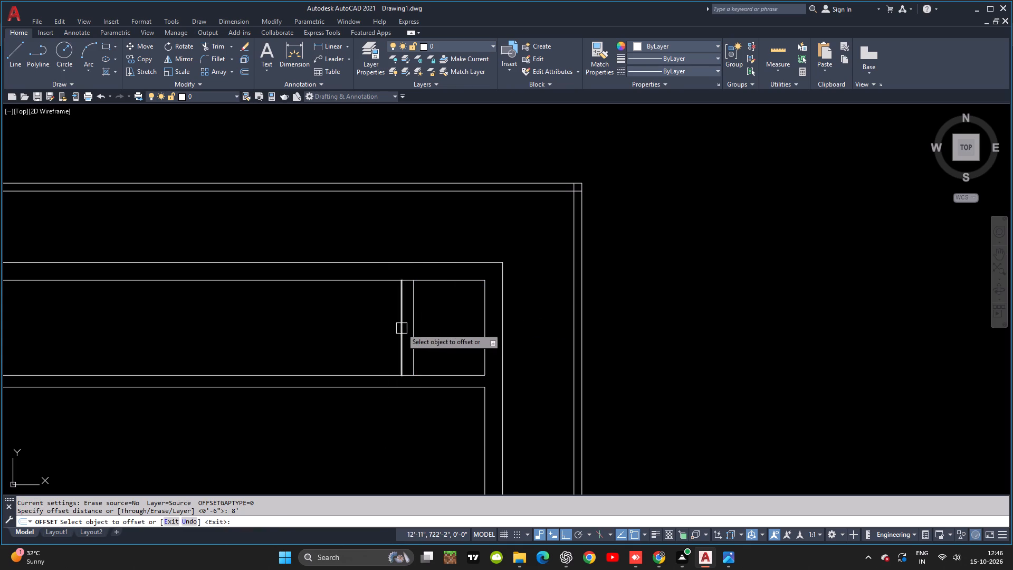
{"action": "left_click", "coordinate": [403, 328]}
{"action": "left_click", "coordinate": [361, 327]}
{"action": "key", "text": "Escape"}
{"action": "key", "text": "Escape"}
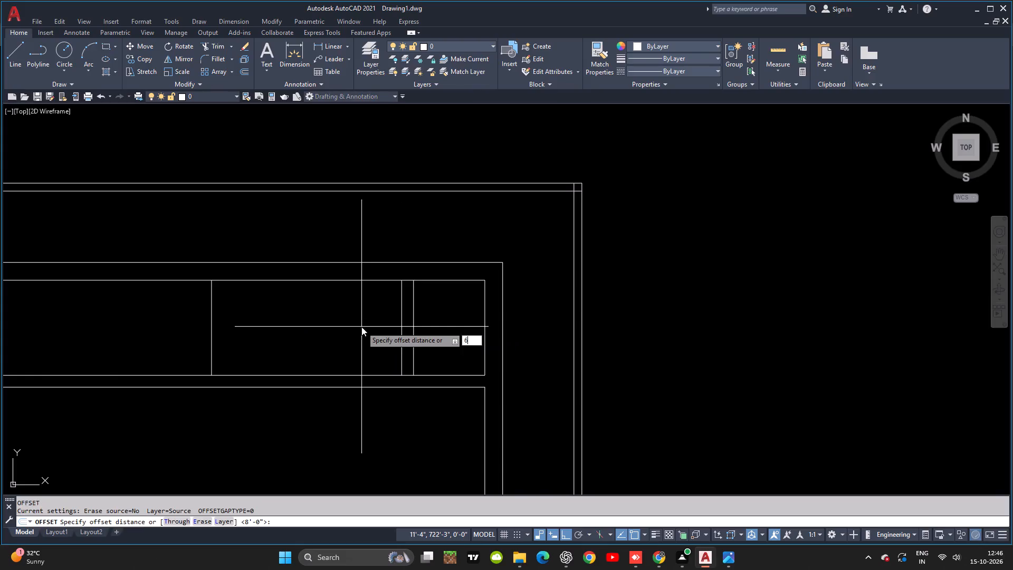
Offset the second toilet's left boundary line 6 inches to the left to form its partition thickness.
{"action": "left_click", "coordinate": [1012, 0]}
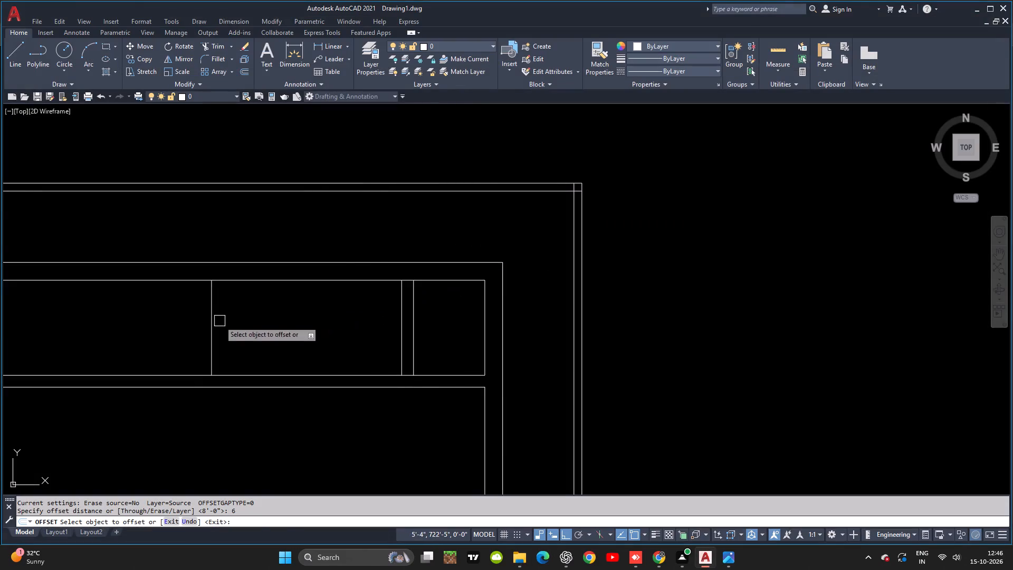
{"action": "left_click", "coordinate": [212, 317]}
{"action": "left_click", "coordinate": [188, 324]}
{"action": "key", "text": "Escape"}
Fillet the second toilet's left partition lines with the horizontal toilet partition lines to form the outer and inner square corners.
{"action": "scroll", "coordinate": [289, 344], "scroll_direction": "down", "scroll_amount": 2}
{"action": "middle_click_drag", "start_coordinate": [301, 344], "coordinate": [390, 285]}
{"action": "key", "text": "alt+super+Tab"}
{"action": "key", "text": "alt+super+XF86Favorites"}
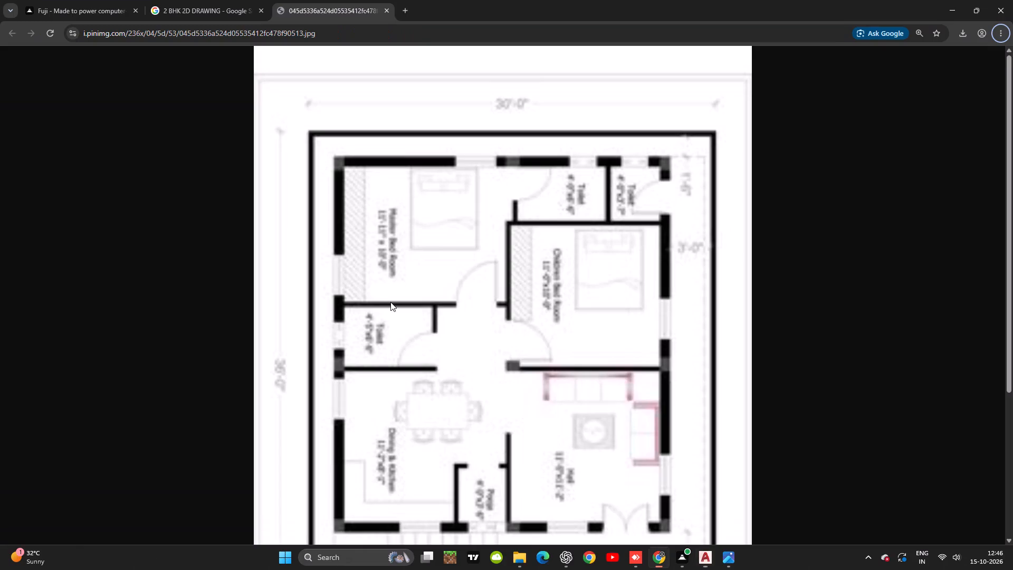
{"action": "key", "text": "alt+Tab"}
{"action": "key", "text": "Escape"}
{"action": "key", "text": "Escape"}
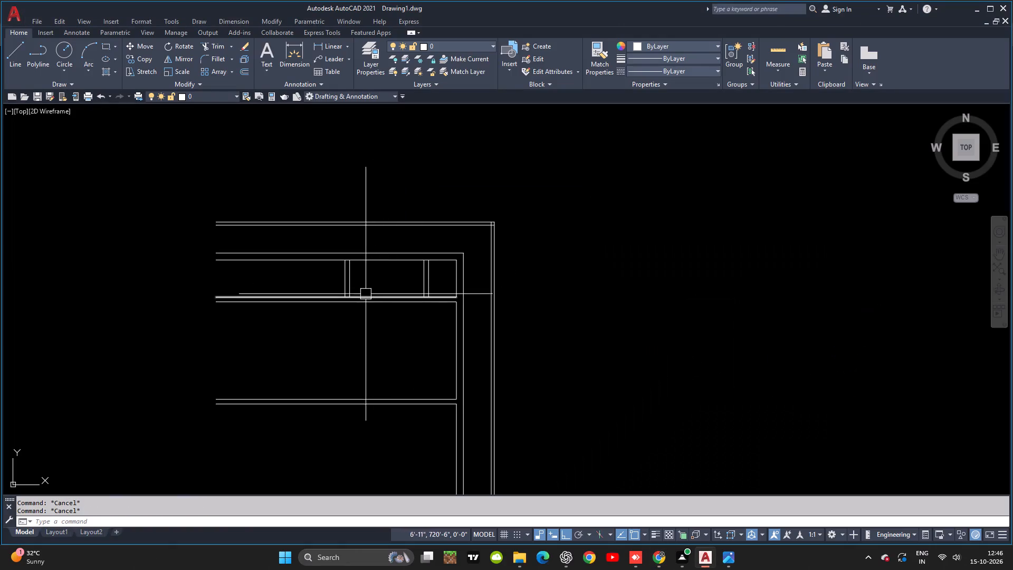
{"action": "key", "text": "f"}
{"action": "key", "text": "space"}
{"action": "scroll", "coordinate": [370, 294], "scroll_direction": "up", "scroll_amount": 3}
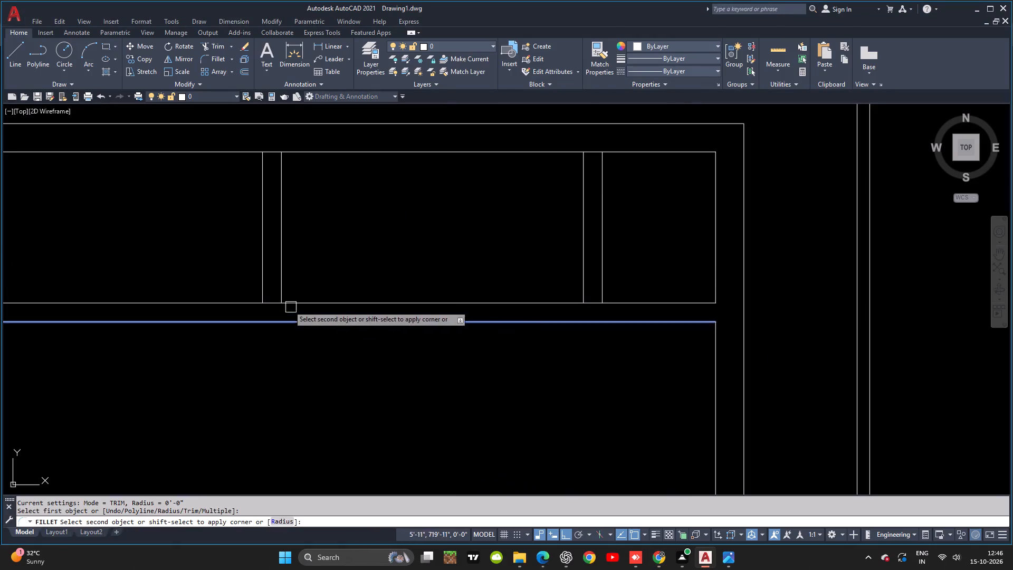
{"action": "left_click", "coordinate": [260, 273]}
{"action": "key", "text": "space"}
{"action": "left_click", "coordinate": [280, 269]}
{"action": "left_click", "coordinate": [305, 298]}
{"action": "key", "text": "Escape"}
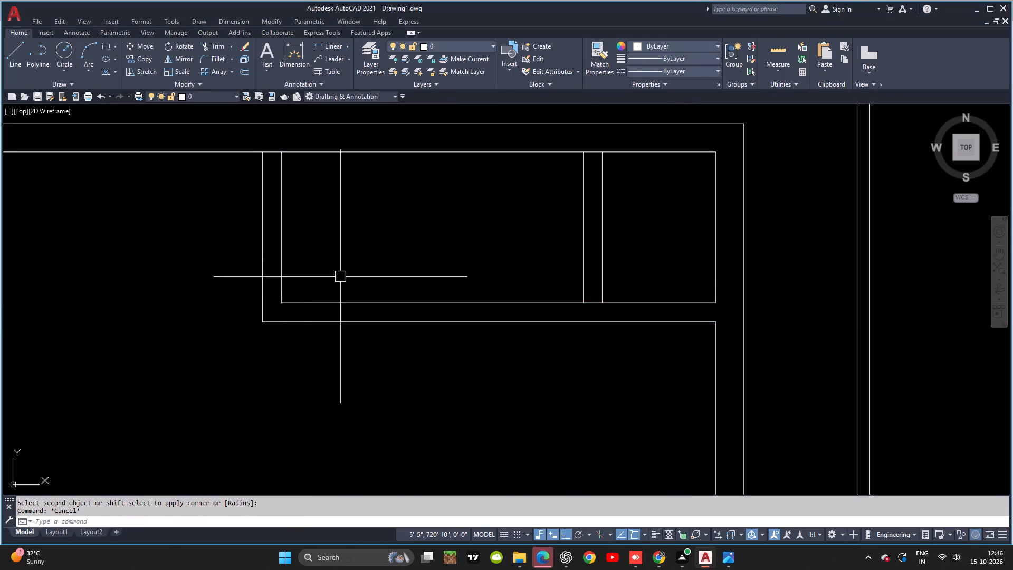
Trim the wall line segments closing the lower and upper ends of the partition between the two toilets.
{"action": "scroll", "coordinate": [353, 272], "scroll_direction": "down", "scroll_amount": 4}
{"action": "middle_click_drag", "start_coordinate": [352, 273], "coordinate": [308, 311]}
{"action": "scroll", "coordinate": [368, 307], "scroll_direction": "up", "scroll_amount": 4}
{"action": "key", "text": "Escape"}
{"action": "key", "text": "t"}
{"action": "key", "text": "r"}
{"action": "key", "text": "space"}
{"action": "key", "text": "space"}
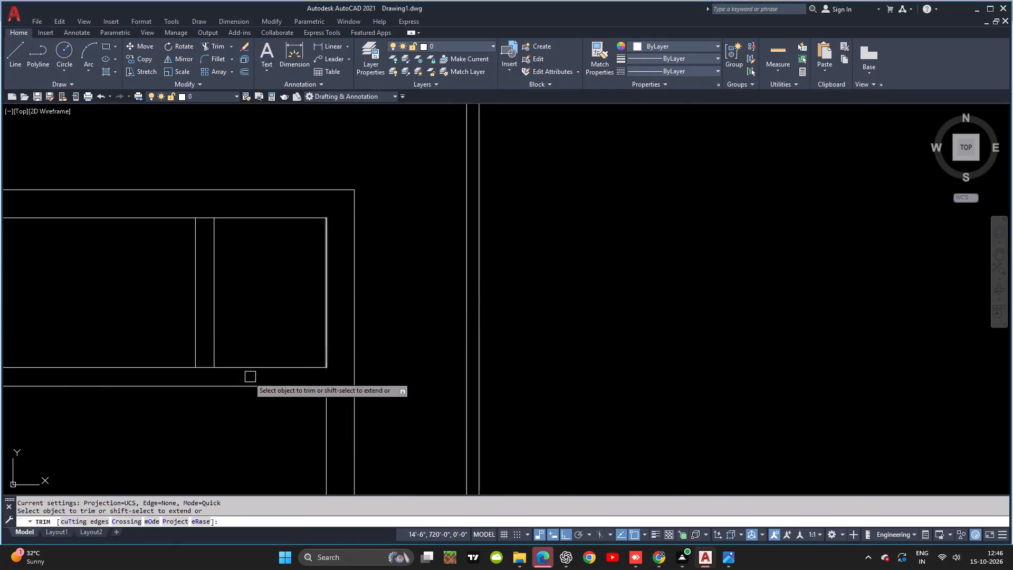
{"action": "scroll", "coordinate": [219, 370], "scroll_direction": "up", "scroll_amount": 1}
{"action": "left_click", "coordinate": [186, 370]}
{"action": "scroll", "coordinate": [217, 362], "scroll_direction": "down", "scroll_amount": 4}
{"action": "middle_click_drag", "start_coordinate": [223, 362], "coordinate": [293, 352]}
{"action": "middle_click_drag", "start_coordinate": [269, 352], "coordinate": [322, 354]}
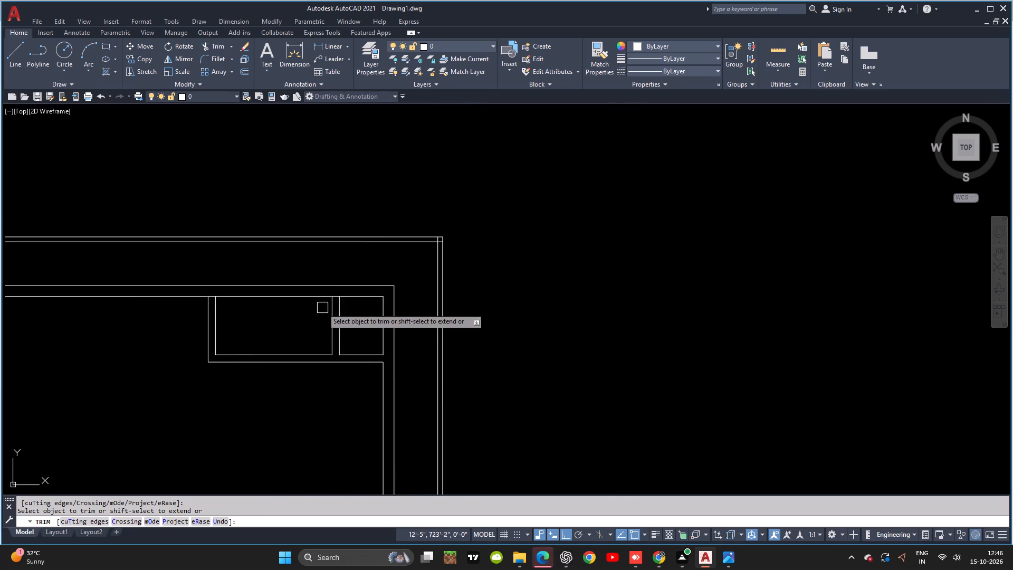
{"action": "scroll", "coordinate": [331, 300], "scroll_direction": "up", "scroll_amount": 4}
{"action": "left_click", "coordinate": [326, 289]}
Trim the exterior wall's inner line between the two lines of the second toilet's left partition.
{"action": "scroll", "coordinate": [336, 344], "scroll_direction": "down", "scroll_amount": 2}
{"action": "scroll", "coordinate": [337, 344], "scroll_direction": "up", "scroll_amount": 1}
{"action": "scroll", "coordinate": [342, 339], "scroll_direction": "down", "scroll_amount": 1}
{"action": "middle_click_drag", "start_coordinate": [372, 329], "coordinate": [463, 306]}
{"action": "middle_click_drag", "start_coordinate": [393, 337], "coordinate": [530, 310]}
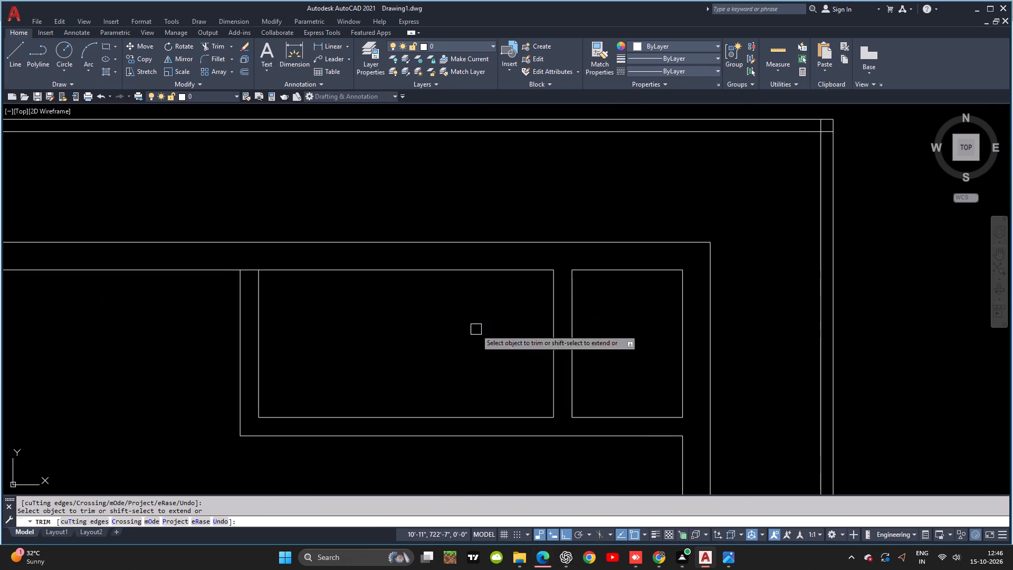
{"action": "scroll", "coordinate": [279, 300], "scroll_direction": "up", "scroll_amount": 1}
{"action": "scroll", "coordinate": [243, 271], "scroll_direction": "up", "scroll_amount": 1}
{"action": "left_click", "coordinate": [1012, 0]}
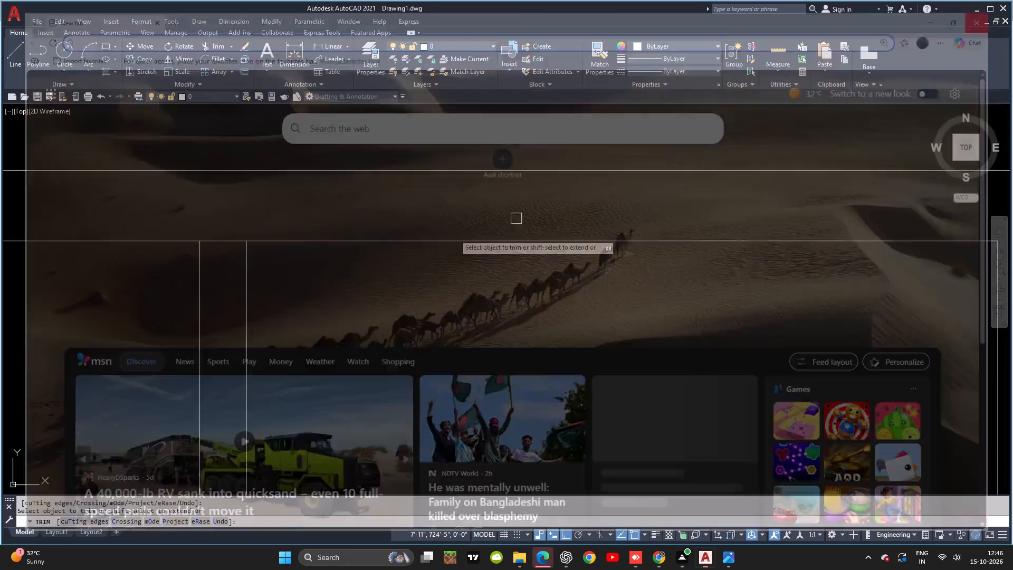
{"action": "left_click", "coordinate": [221, 232]}
{"action": "left_click", "coordinate": [214, 246]}
{"action": "scroll", "coordinate": [263, 240], "scroll_direction": "down", "scroll_amount": 5}
{"action": "middle_click_drag", "start_coordinate": [265, 184], "coordinate": [269, 160]}
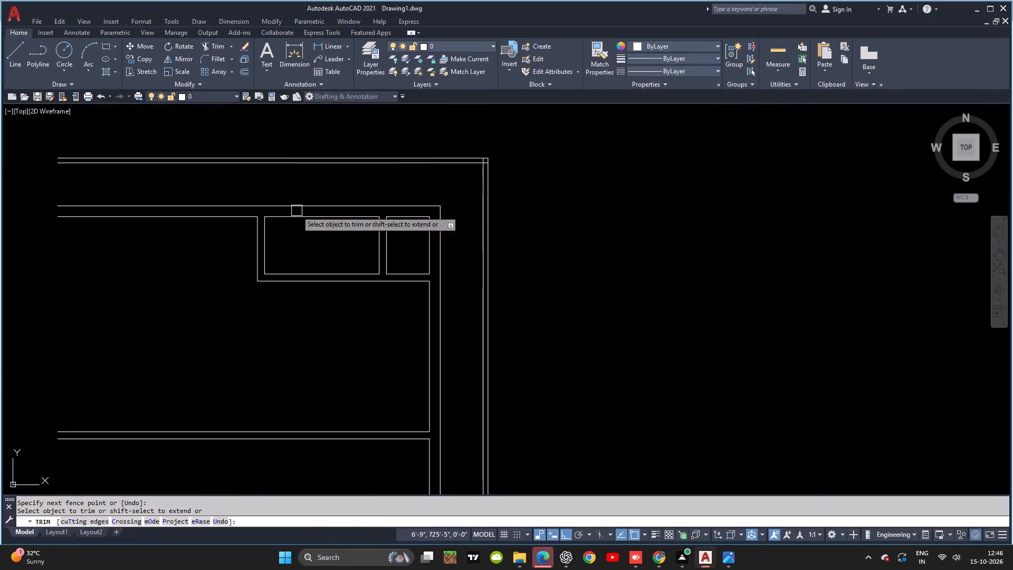
{"action": "middle_click_drag", "start_coordinate": [328, 264], "coordinate": [340, 241]}
{"action": "key", "text": "Escape"}
Check the reference plan and offset the lower line of the toilets' horizontal partition 15' downward.
{"action": "key", "text": "alt+Tab"}
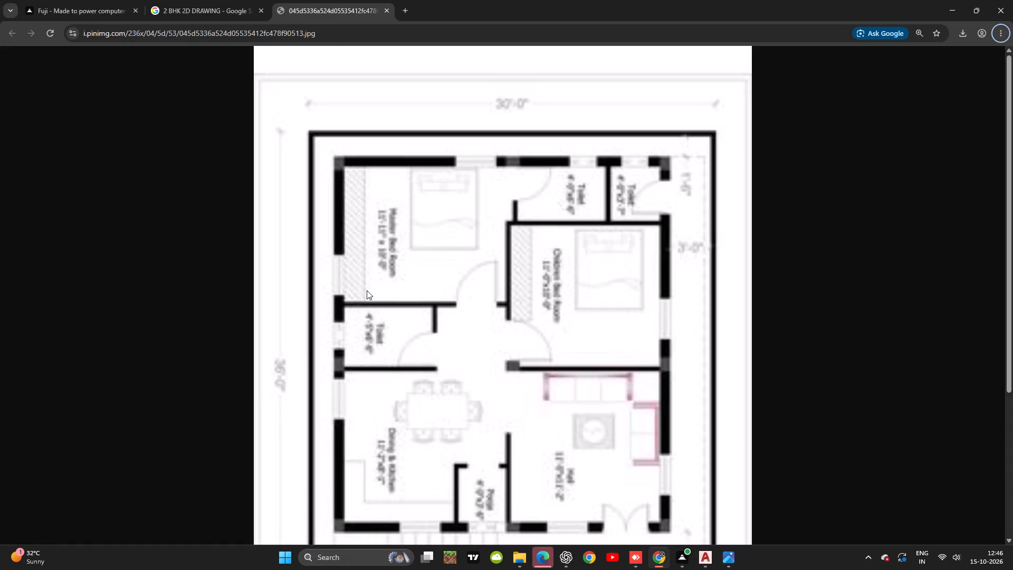
{"action": "key", "text": "alt+Tab"}
{"action": "key", "text": "Escape"}
{"action": "key", "text": "Escape"}
{"action": "type", "text": "O 15"}
{"action": "key", "text": "apostrophe"}
{"action": "key", "text": "Return"}
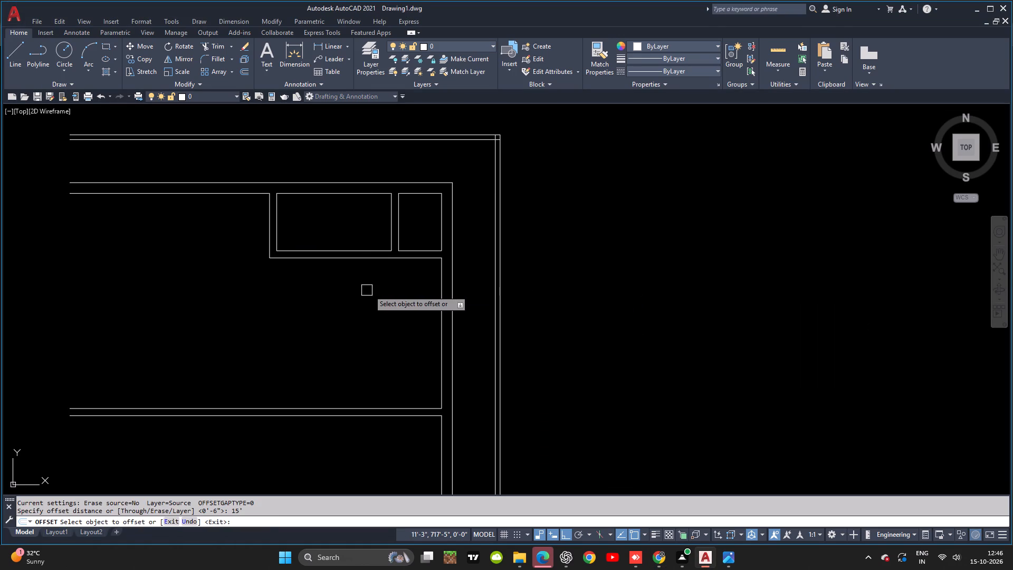
{"action": "left_click", "coordinate": [341, 263]}
{"action": "left_click", "coordinate": [342, 316]}
{"action": "middle_click_drag", "start_coordinate": [342, 308], "coordinate": [342, 199]}
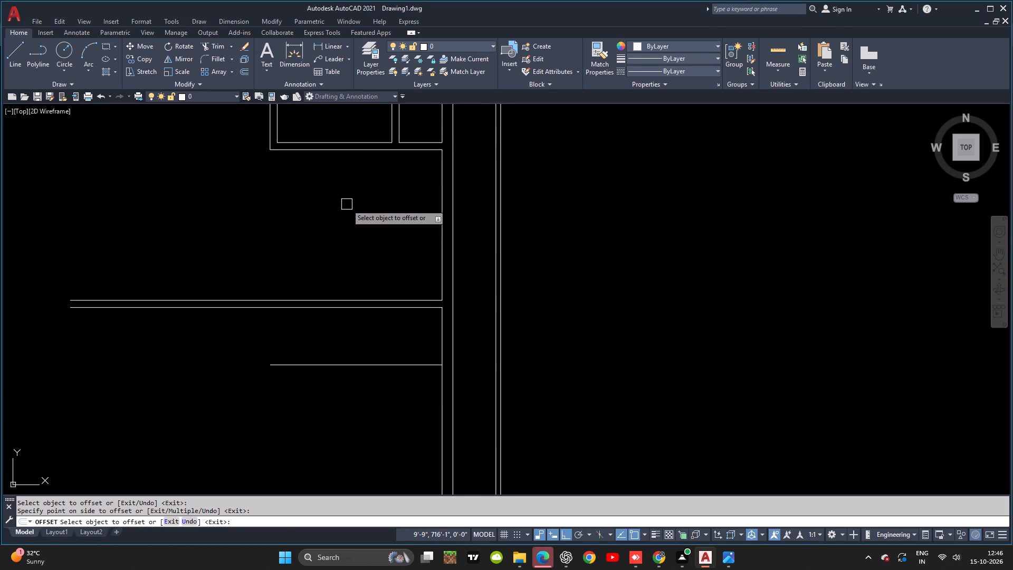
{"action": "middle_click", "coordinate": [349, 211]}
Offset the new horizontal line below the toilets 6 inches downward to give the partition its thickness.
{"action": "key", "text": "Escape"}
{"action": "key", "text": "Escape"}
{"action": "type", "text": "O 6"}
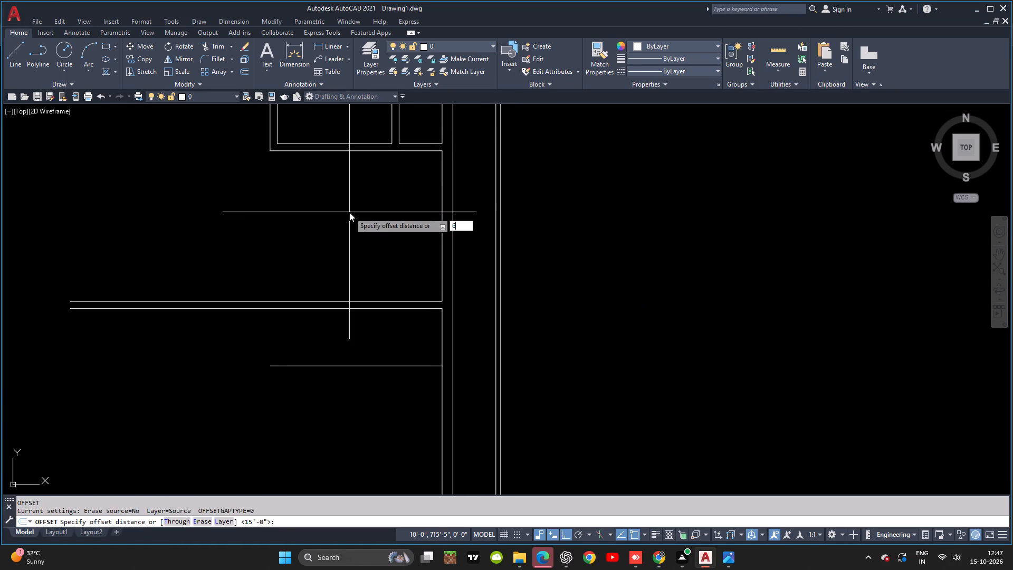
{"action": "key", "text": "space"}
{"action": "left_click", "coordinate": [371, 366]}
{"action": "key", "text": "p"}
{"action": "left_click", "coordinate": [370, 401]}
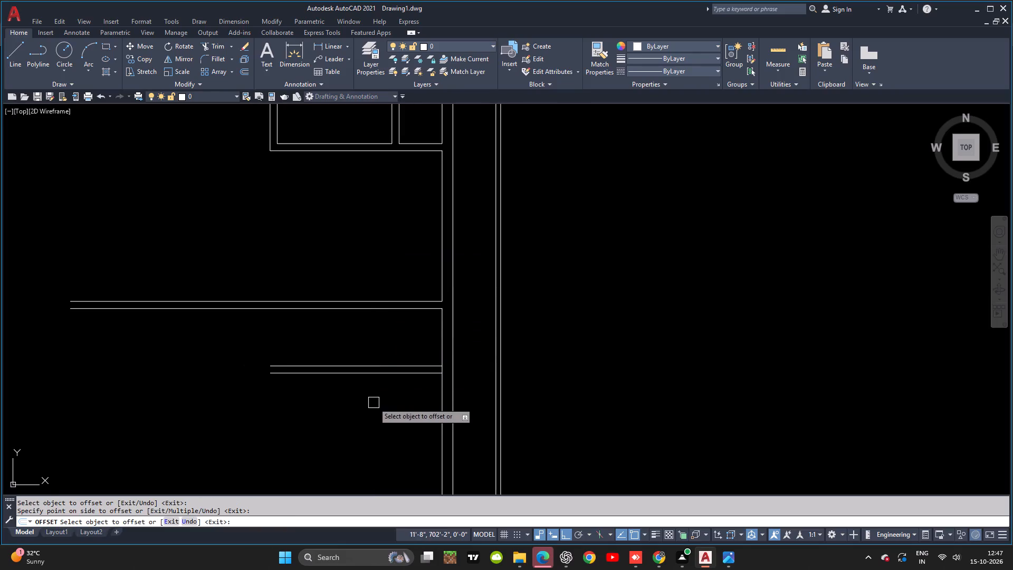
{"action": "key", "text": "Escape"}
{"action": "key", "text": "Escape"}
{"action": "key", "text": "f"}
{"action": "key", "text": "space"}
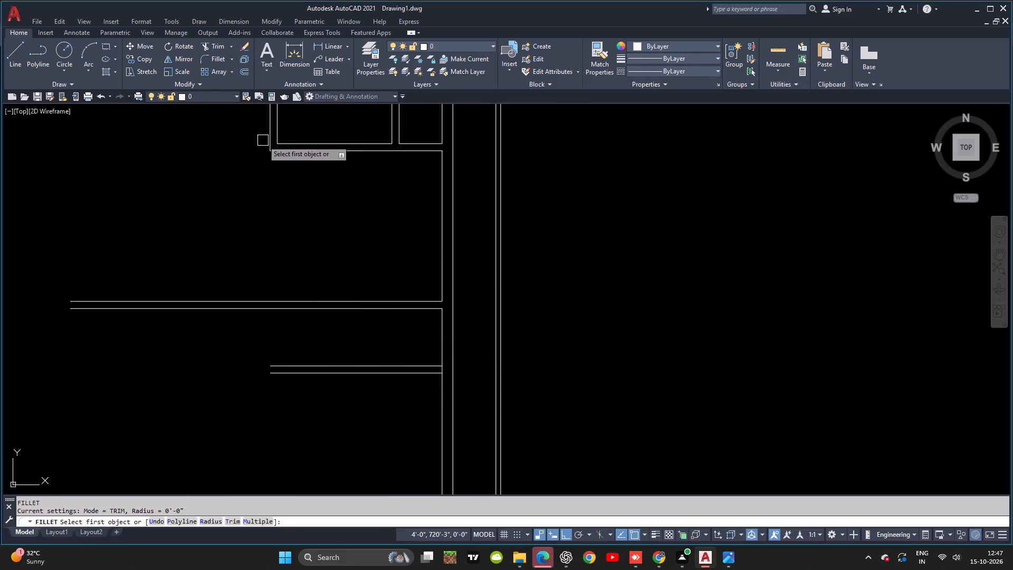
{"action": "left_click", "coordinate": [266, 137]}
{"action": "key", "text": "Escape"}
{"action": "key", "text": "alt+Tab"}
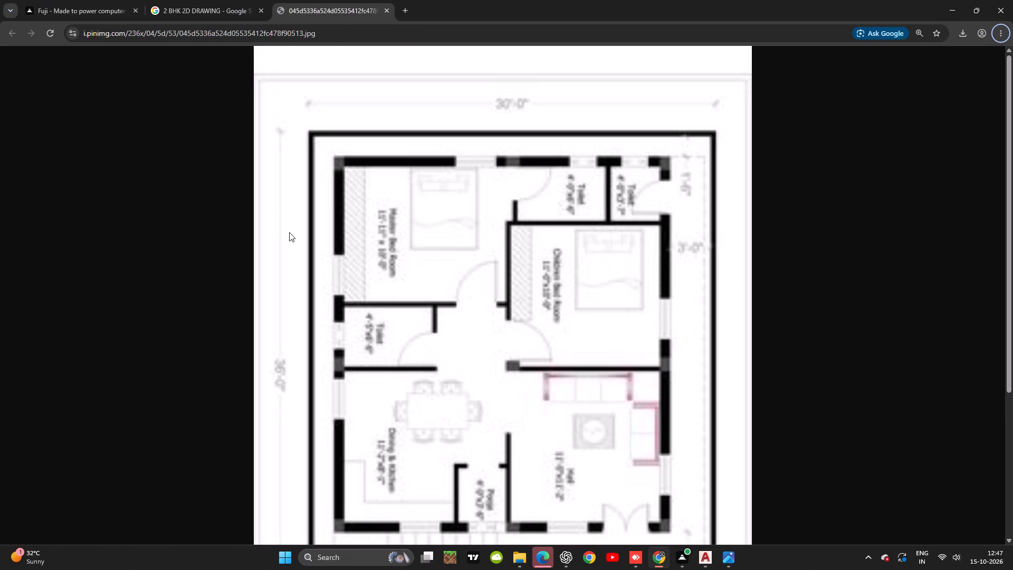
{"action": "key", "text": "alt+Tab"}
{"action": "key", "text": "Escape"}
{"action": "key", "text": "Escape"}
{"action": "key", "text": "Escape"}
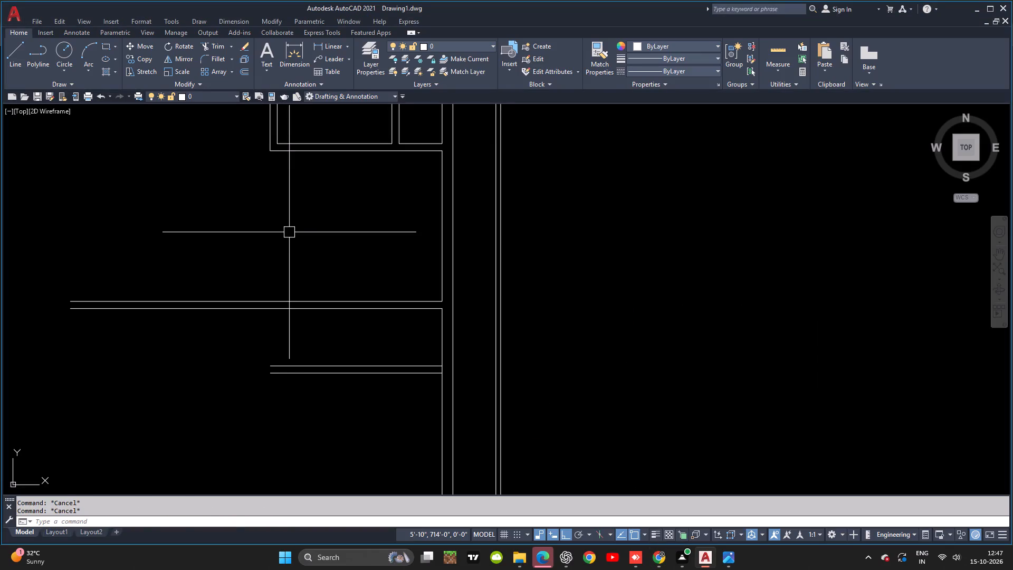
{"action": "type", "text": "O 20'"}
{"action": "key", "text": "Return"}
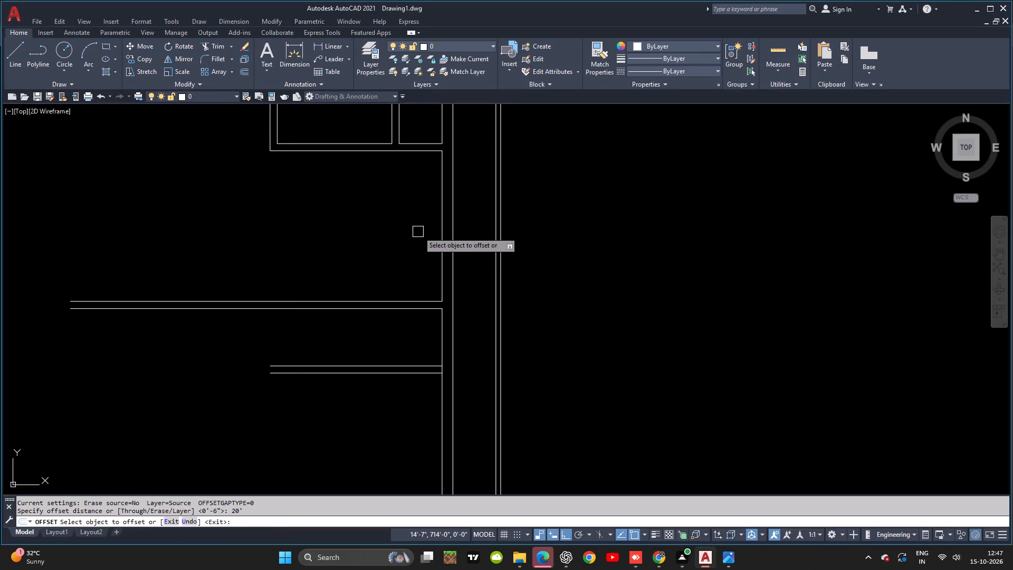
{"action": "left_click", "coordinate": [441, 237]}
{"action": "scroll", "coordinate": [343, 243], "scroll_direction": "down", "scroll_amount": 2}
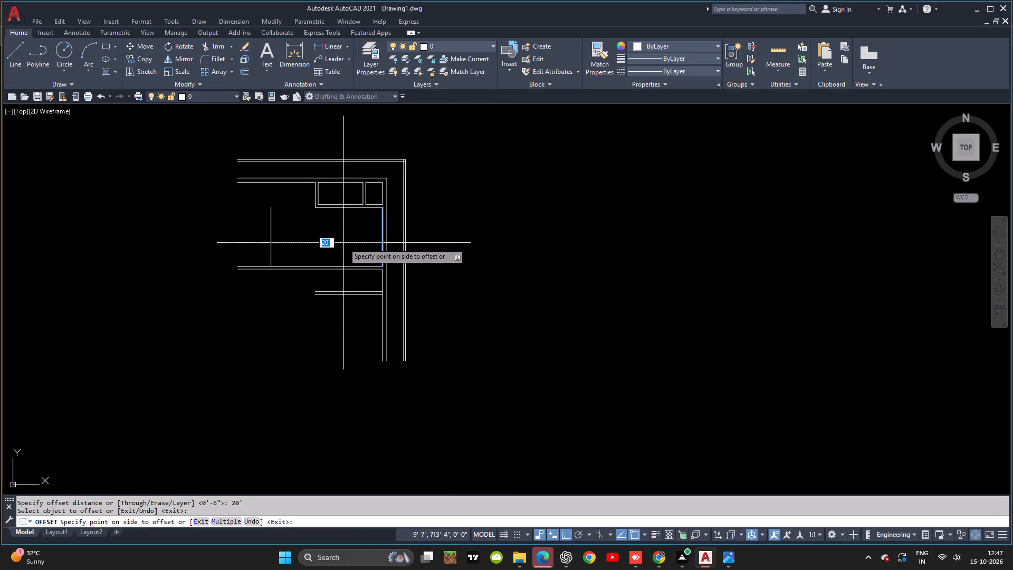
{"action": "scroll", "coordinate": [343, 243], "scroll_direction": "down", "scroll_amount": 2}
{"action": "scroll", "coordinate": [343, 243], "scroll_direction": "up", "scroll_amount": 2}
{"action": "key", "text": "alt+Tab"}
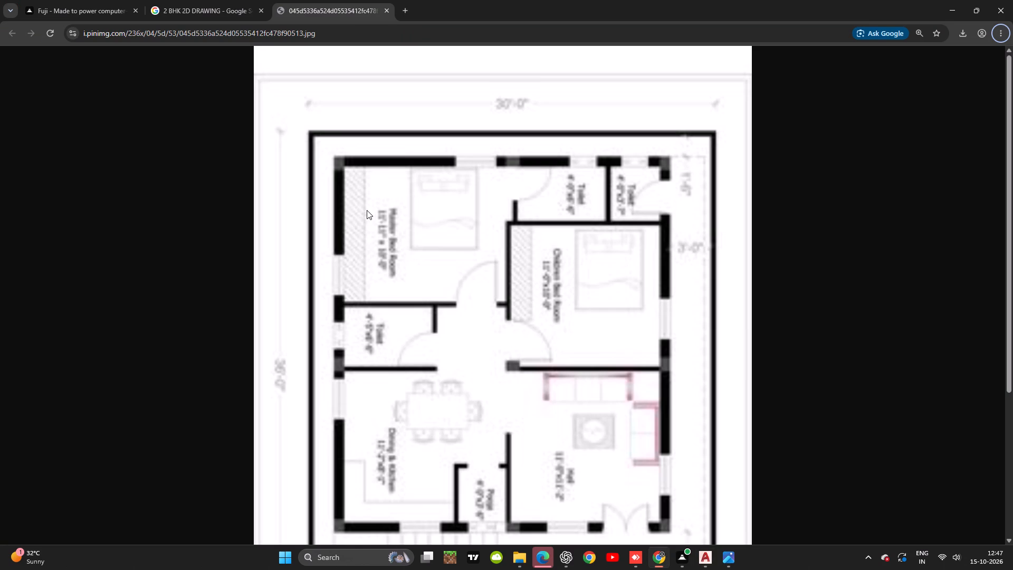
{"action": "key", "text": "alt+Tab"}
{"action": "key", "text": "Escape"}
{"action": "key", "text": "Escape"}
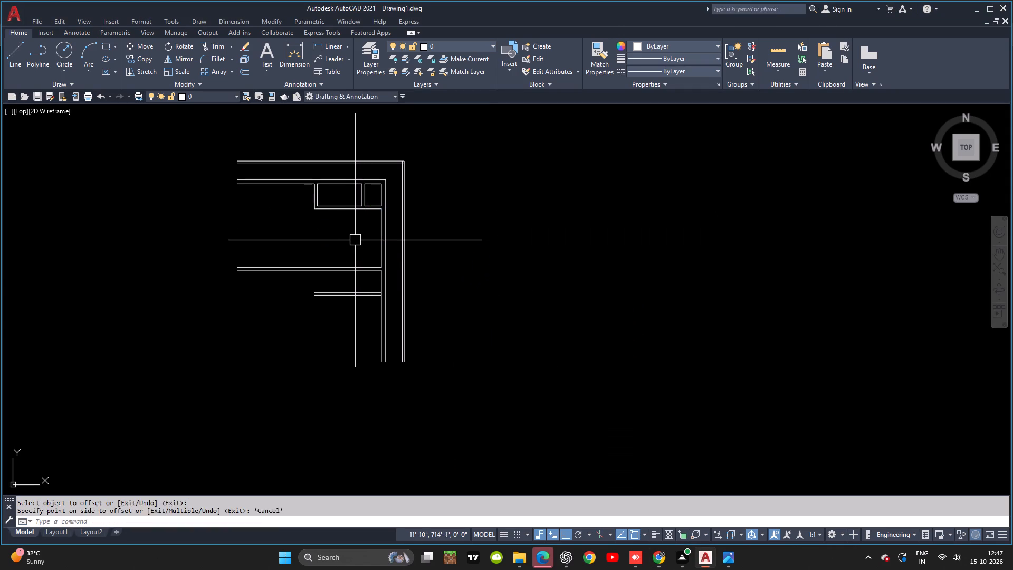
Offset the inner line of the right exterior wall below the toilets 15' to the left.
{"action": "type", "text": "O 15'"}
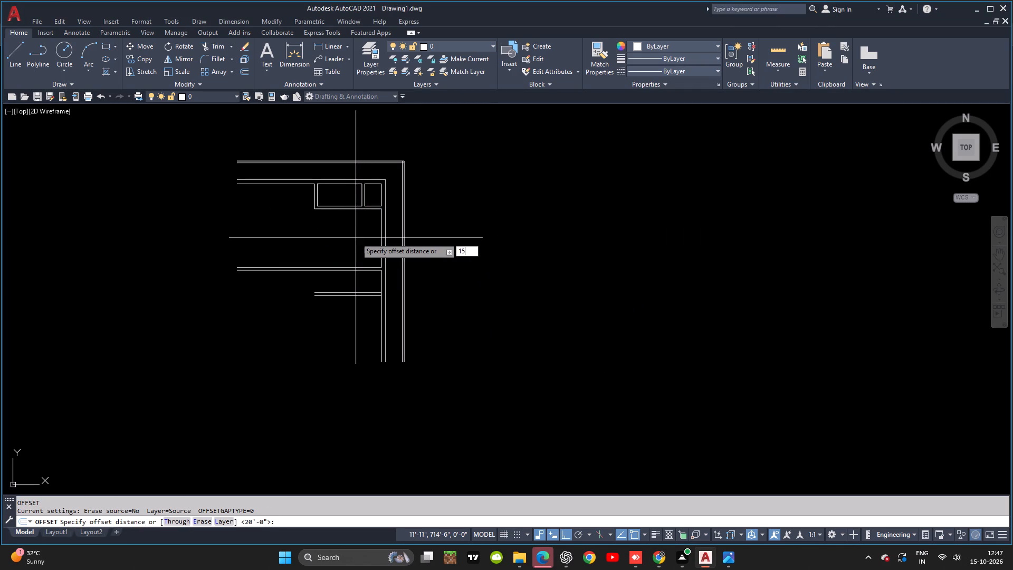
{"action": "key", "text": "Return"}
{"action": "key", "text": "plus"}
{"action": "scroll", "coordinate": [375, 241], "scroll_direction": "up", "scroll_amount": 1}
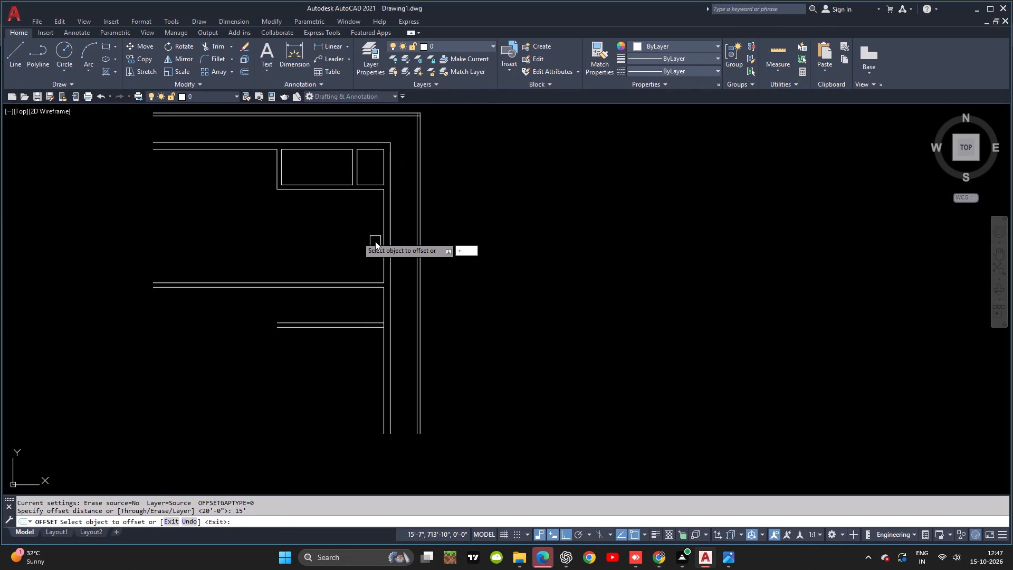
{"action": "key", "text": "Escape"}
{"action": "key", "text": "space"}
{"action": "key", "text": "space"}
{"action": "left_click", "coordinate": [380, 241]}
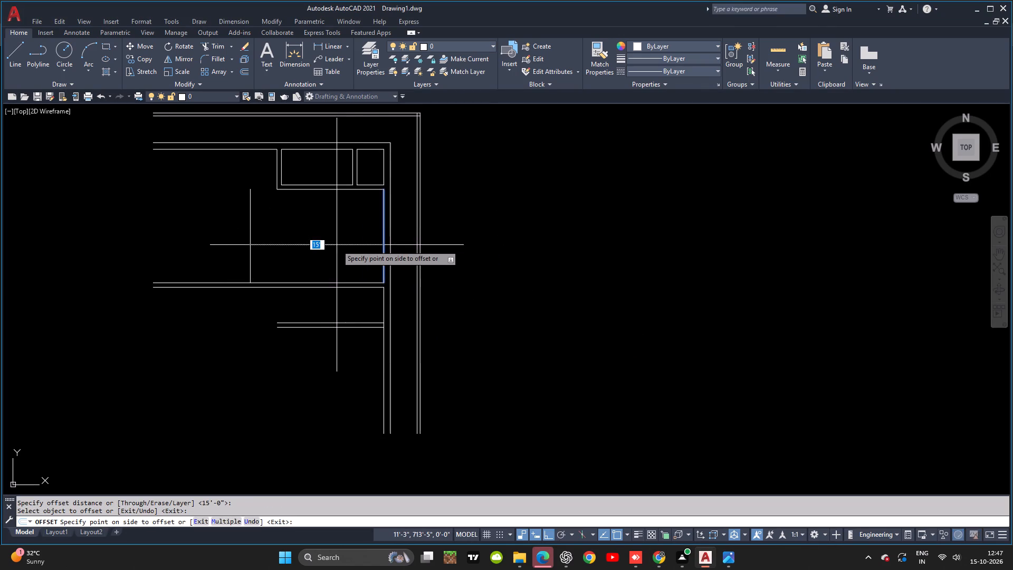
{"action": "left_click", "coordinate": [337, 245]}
Recheck the reference plan and offset the right exterior wall's inner line below the toilets 13' to the left.
{"action": "key", "text": "alt+Tab"}
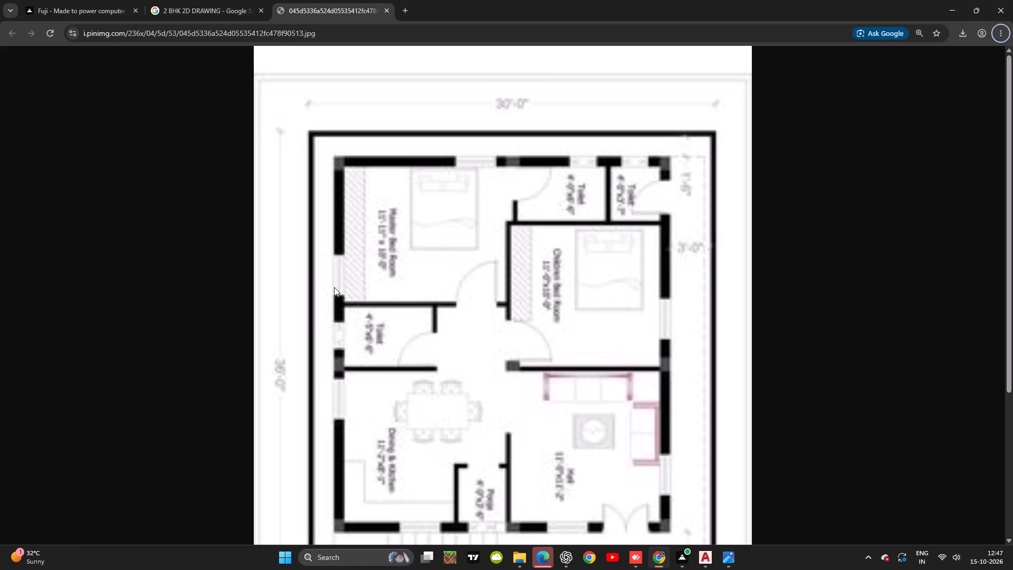
{"action": "key", "text": "alt+Tab"}
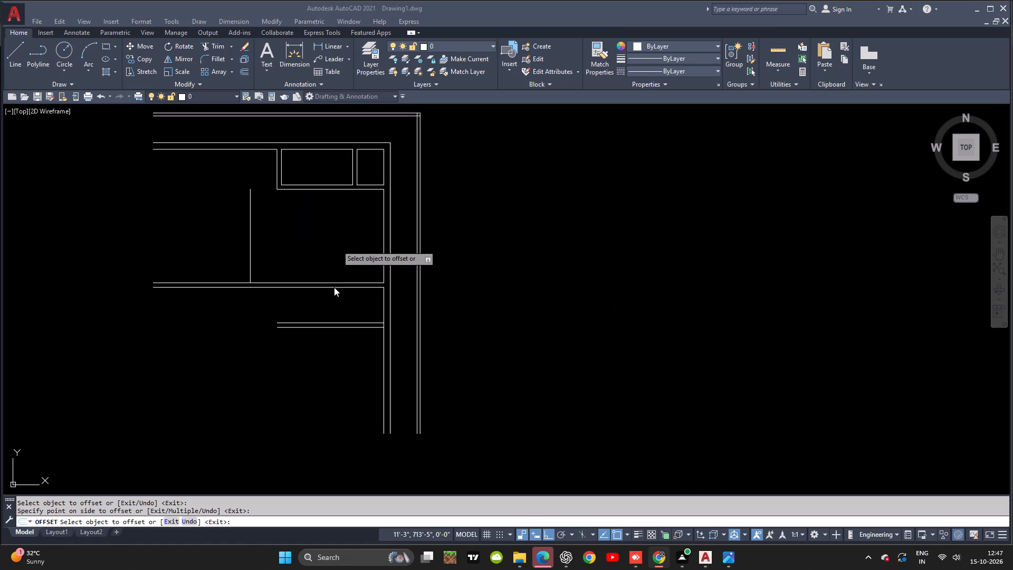
{"action": "key", "text": "Escape"}
{"action": "key", "text": "Escape"}
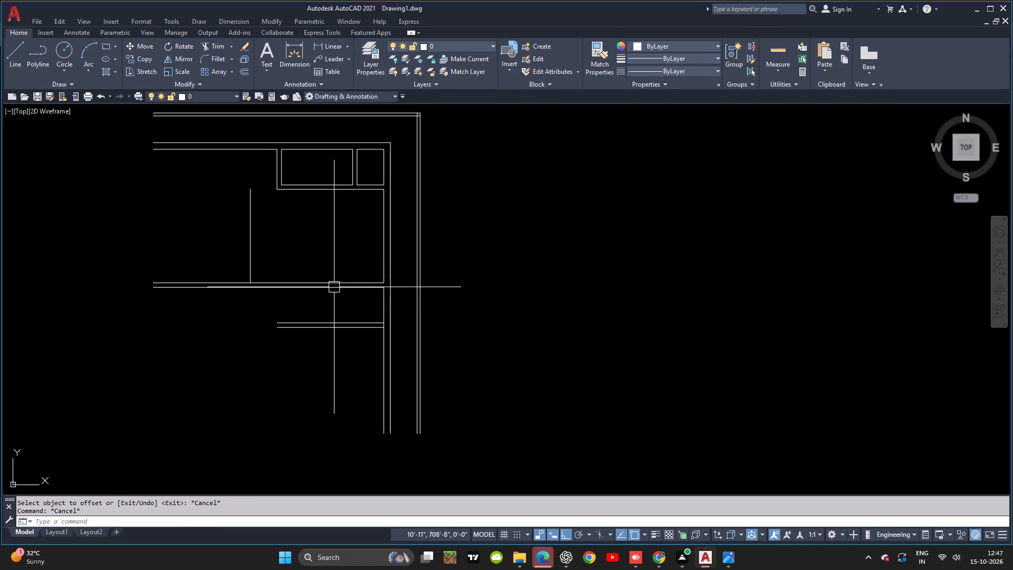
{"action": "type", "text": "O 13'"}
{"action": "key", "text": "Delete"}
{"action": "key", "text": "Return"}
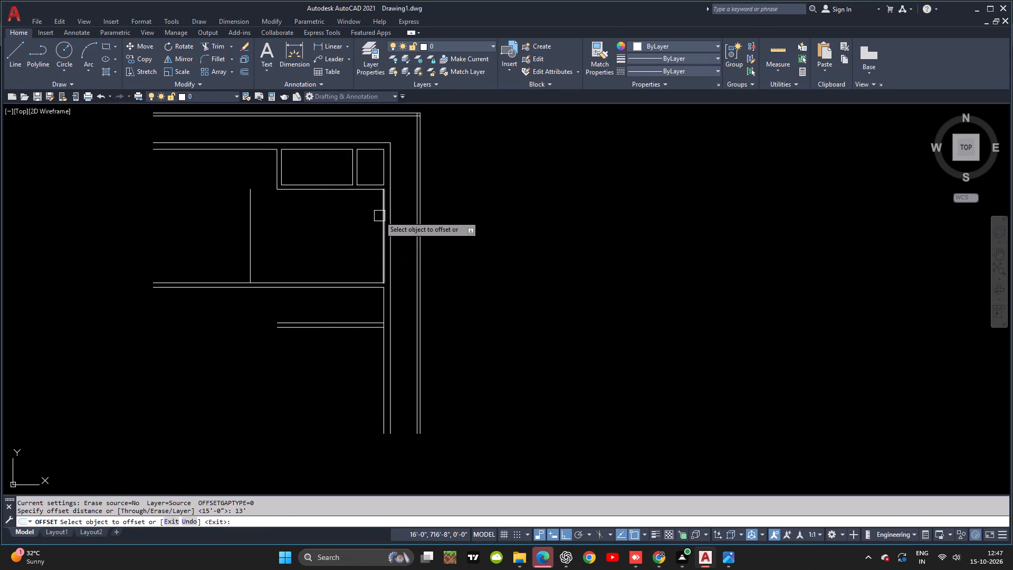
{"action": "left_click", "coordinate": [379, 216]}
{"action": "left_click", "coordinate": [362, 215]}
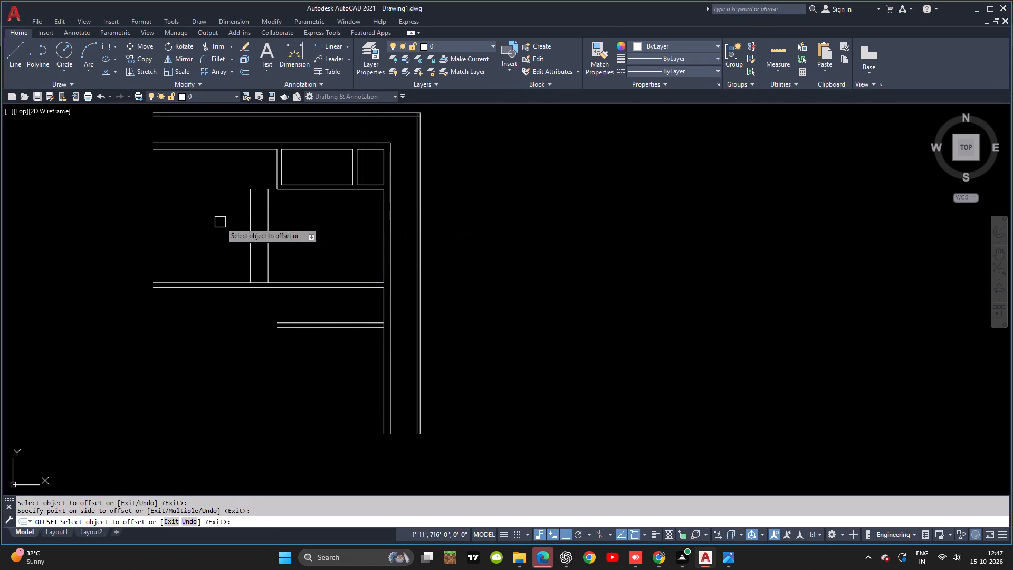
{"action": "key", "text": "Escape"}
{"action": "key", "text": "Escape"}
Delete the vertical line offset 15' from the right exterior wall's inner line.
{"action": "left_click", "coordinate": [250, 235]}
{"action": "key", "text": "Delete"}
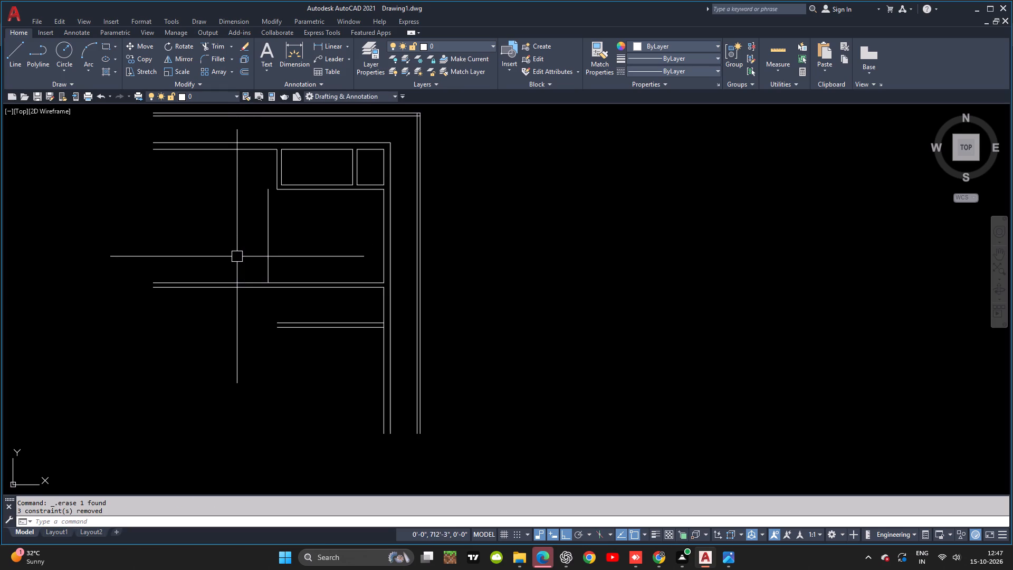
Offset the top exterior wall's inner line, left of the toilets, 13' downward to set the master bedroom's depth.
{"action": "key", "text": "Escape"}
{"action": "key", "text": "Escape"}
{"action": "type", "text": "O 13'"}
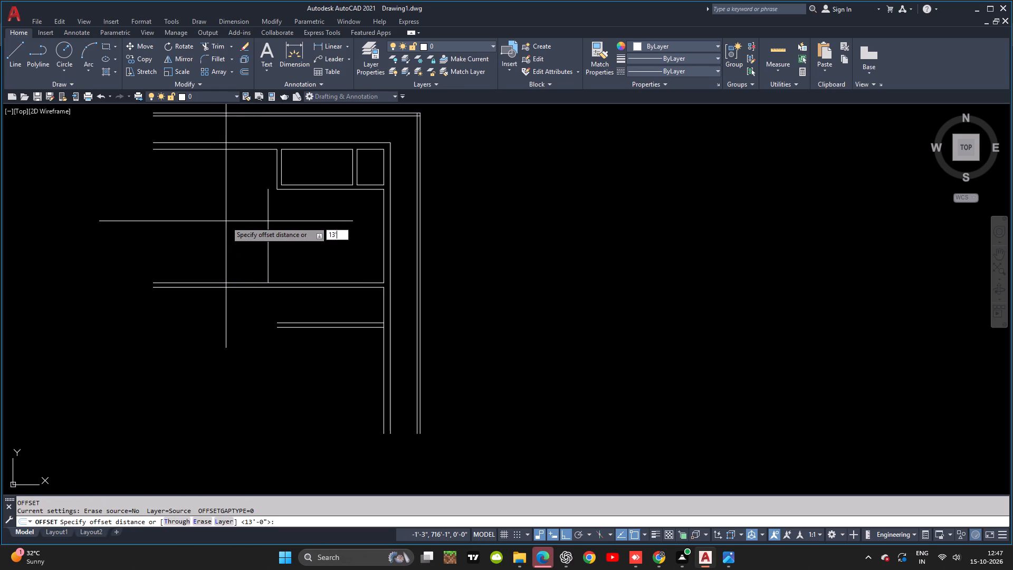
{"action": "key", "text": "Return"}
{"action": "left_click", "coordinate": [212, 154]}
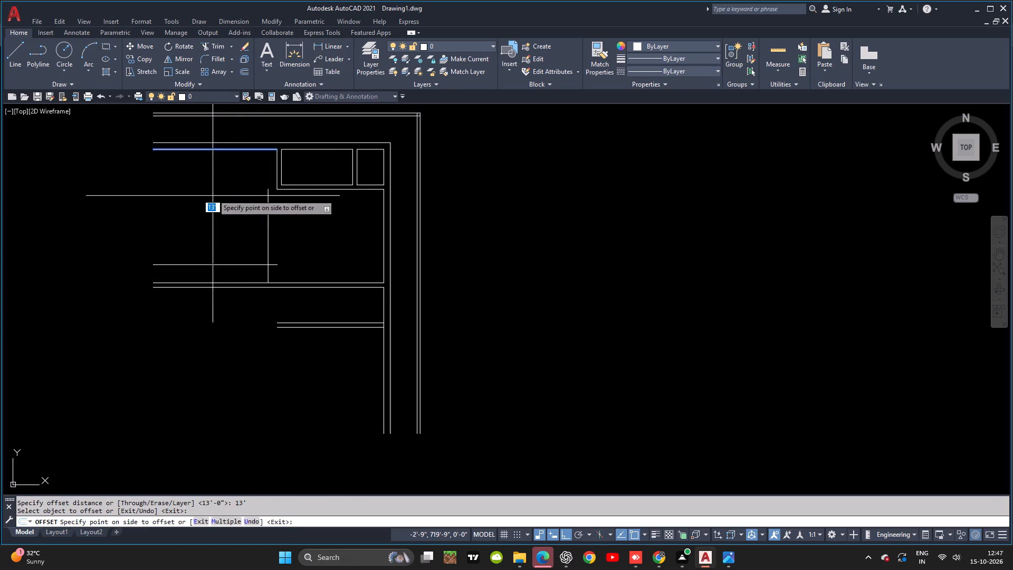
{"action": "left_click", "coordinate": [213, 199]}
{"action": "key", "text": "Escape"}
{"action": "key", "text": "Escape"}
Delete the two long horizontal partition lines running from the right exterior wall across the plan.
{"action": "left_click", "coordinate": [304, 272]}
{"action": "left_click", "coordinate": [295, 298]}
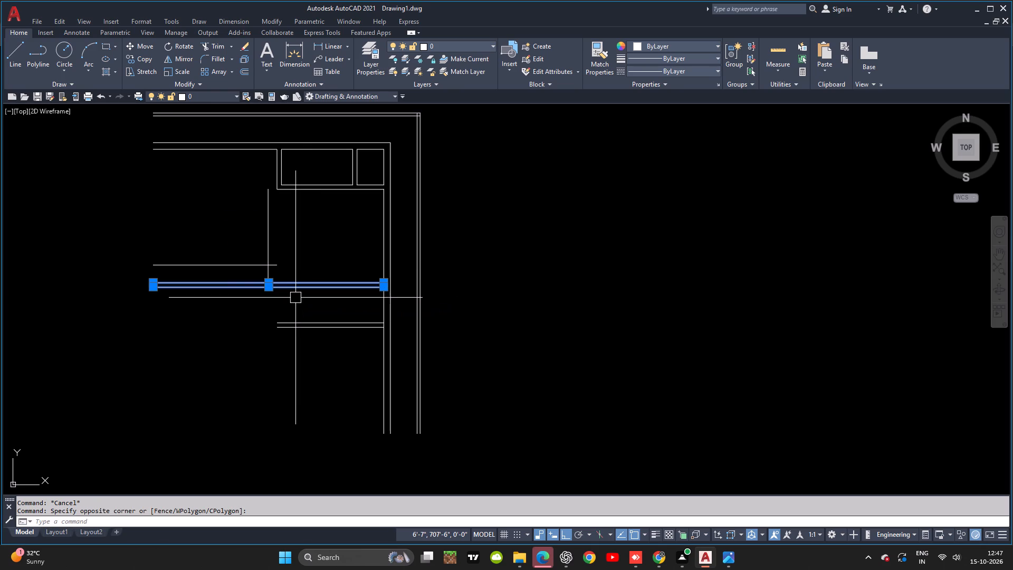
{"action": "key", "text": "Delete"}
{"action": "key", "text": "Escape"}
{"action": "key", "text": "Escape"}
Offset the master bedroom's lower boundary line 6 inches downward to form its partition thickness.
{"action": "type", "text": "O 6"}
{"action": "key", "text": "space"}
{"action": "left_click", "coordinate": [202, 268]}
{"action": "left_click", "coordinate": [201, 291]}
{"action": "key", "text": "Escape"}
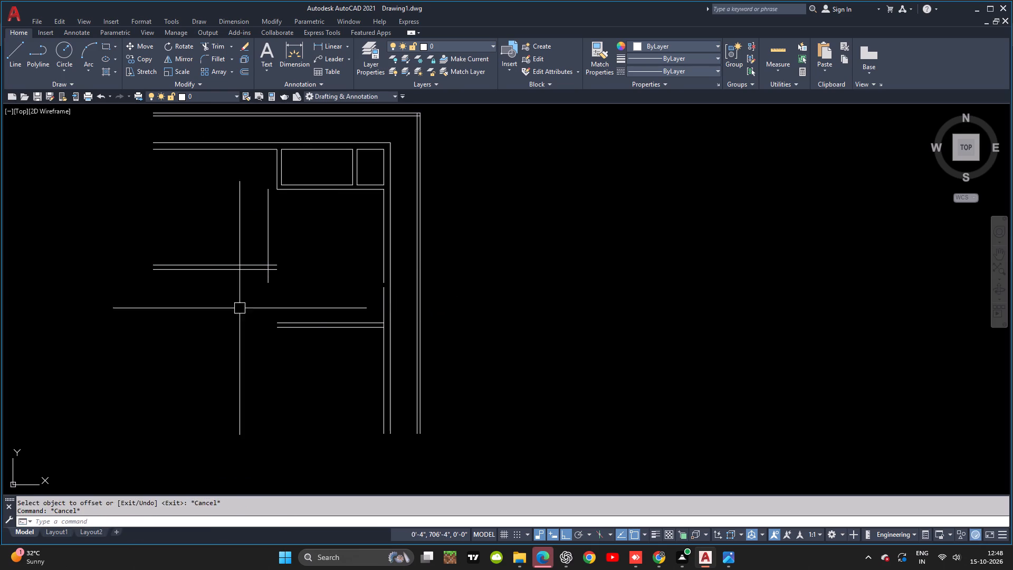
Offset the toilets' lower wall line 13' downward to set the children's bedroom depth.
{"action": "key", "text": "o"}
{"action": "key", "text": "space"}
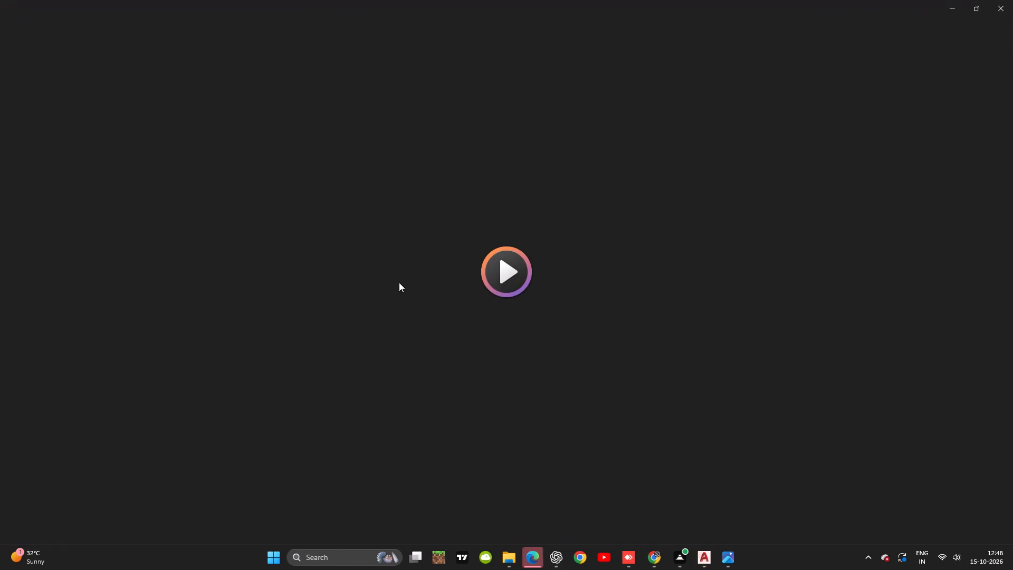
{"action": "left_click", "coordinate": [1012, 0]}
{"action": "type", "text": "O"}
{"action": "key", "text": "space"}
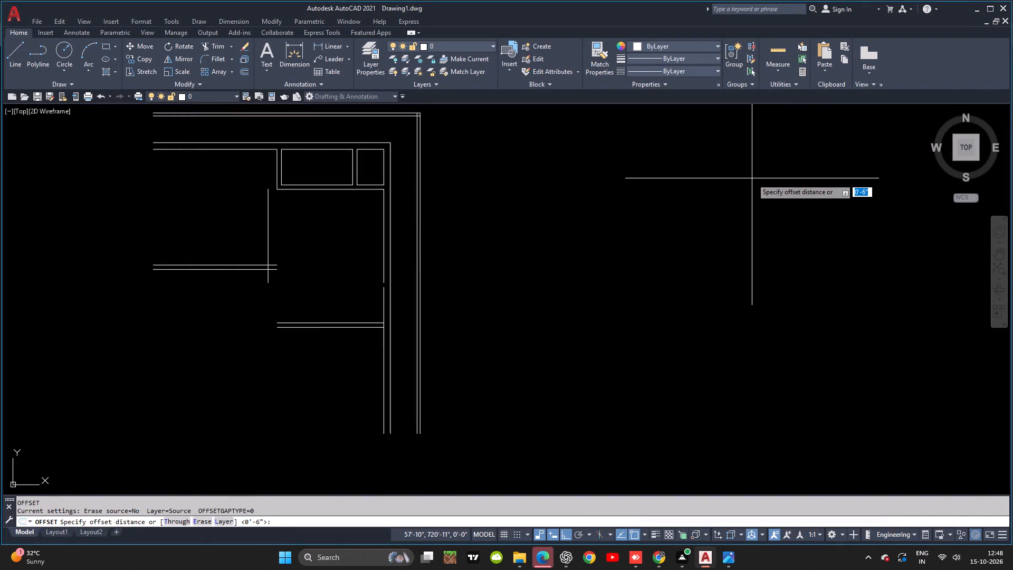
{"action": "type", "text": "13"}
{"action": "key", "text": "apostrophe"}
{"action": "key", "text": "Return"}
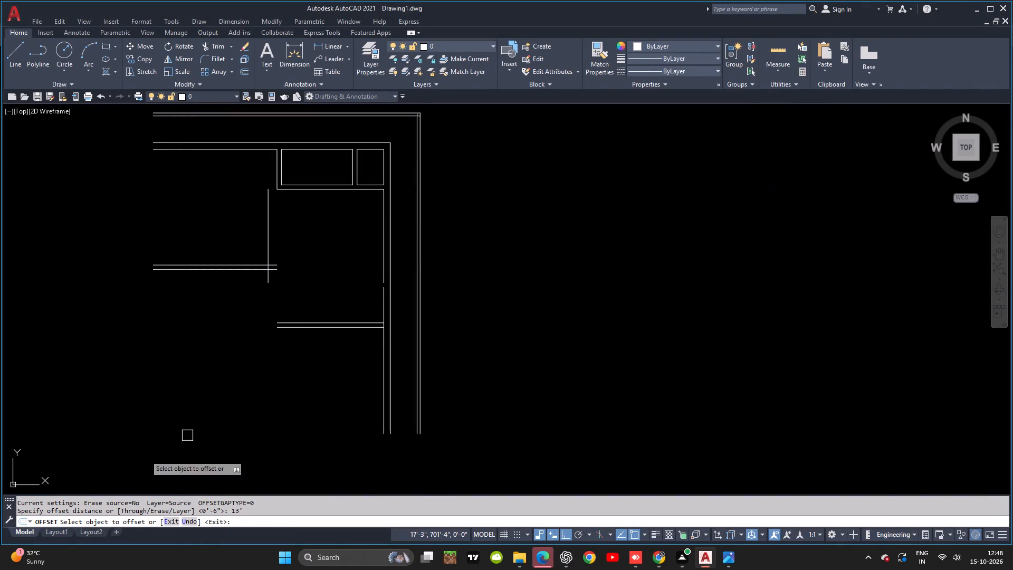
{"action": "left_click", "coordinate": [314, 194]}
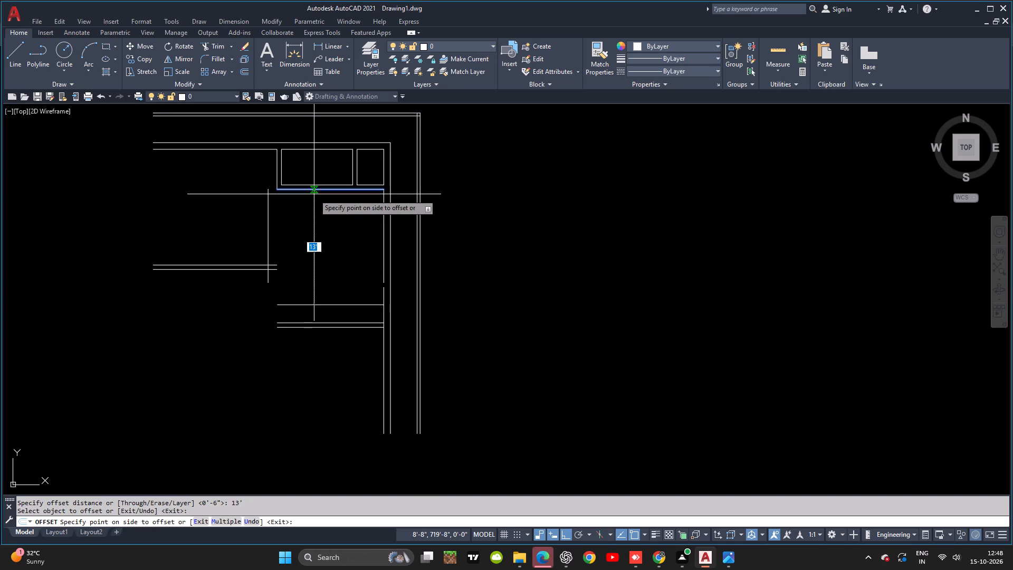
{"action": "left_click", "coordinate": [313, 231]}
Offset the children's bedroom's lower boundary line 6 inches downward to form its partition thickness.
{"action": "left_click", "coordinate": [1012, 0]}
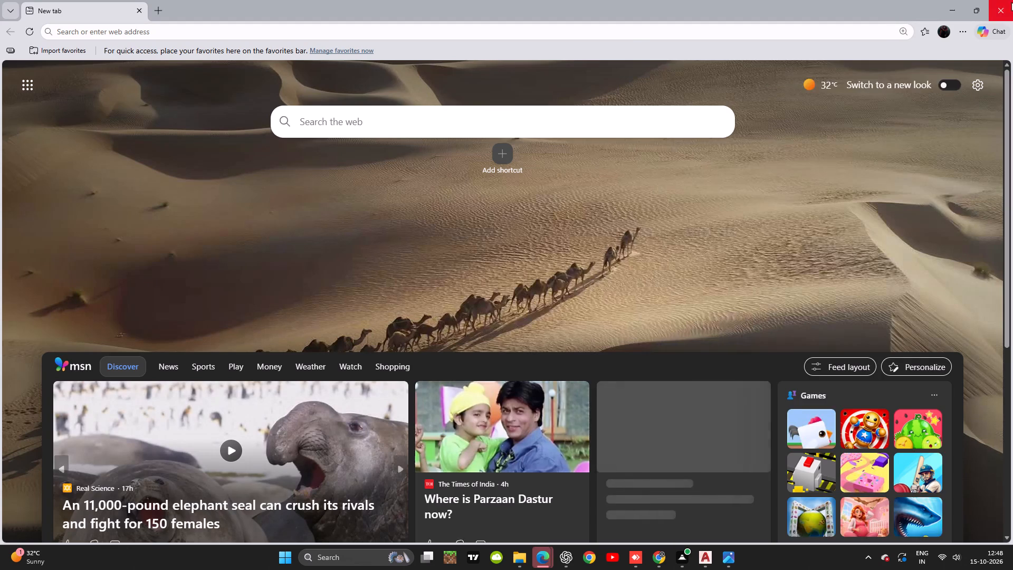
{"action": "type", "text": "O 6"}
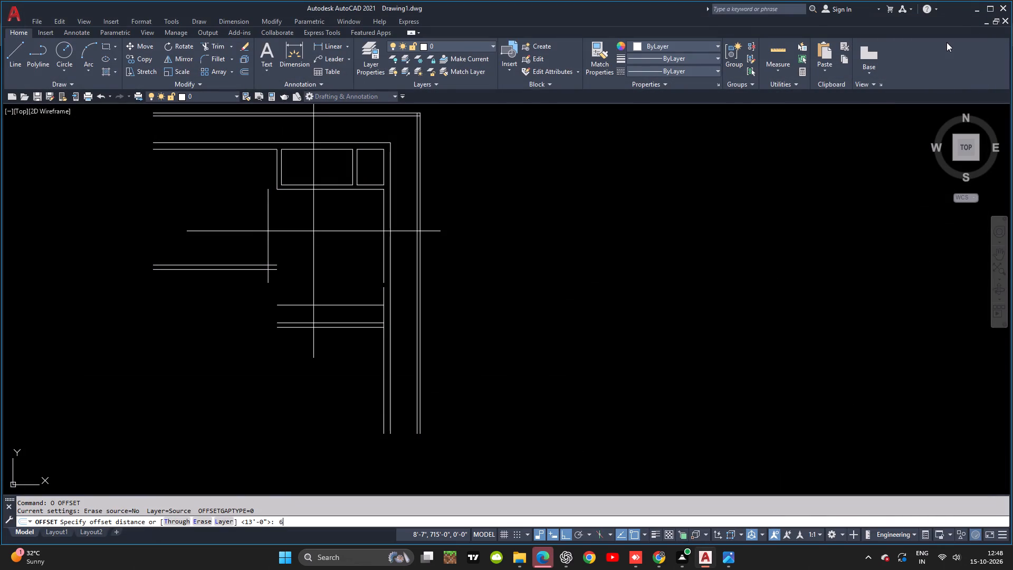
{"action": "key", "text": "space"}
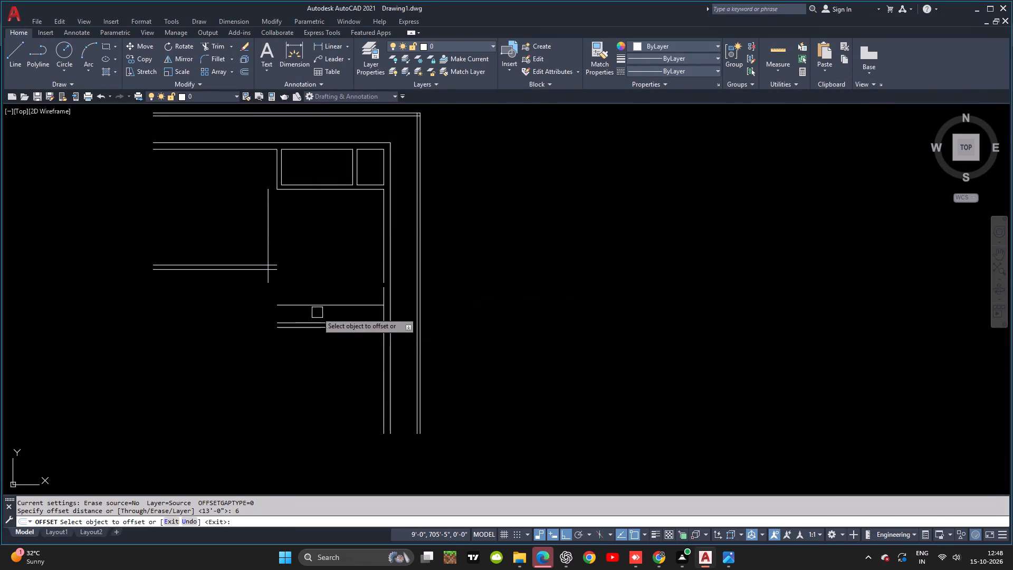
{"action": "left_click", "coordinate": [317, 310]}
{"action": "left_click", "coordinate": [317, 355]}
{"action": "key", "text": "Escape"}
Delete the old pair of horizontal partition lines just below the children's bedroom's lower partition.
{"action": "left_click", "coordinate": [326, 326]}
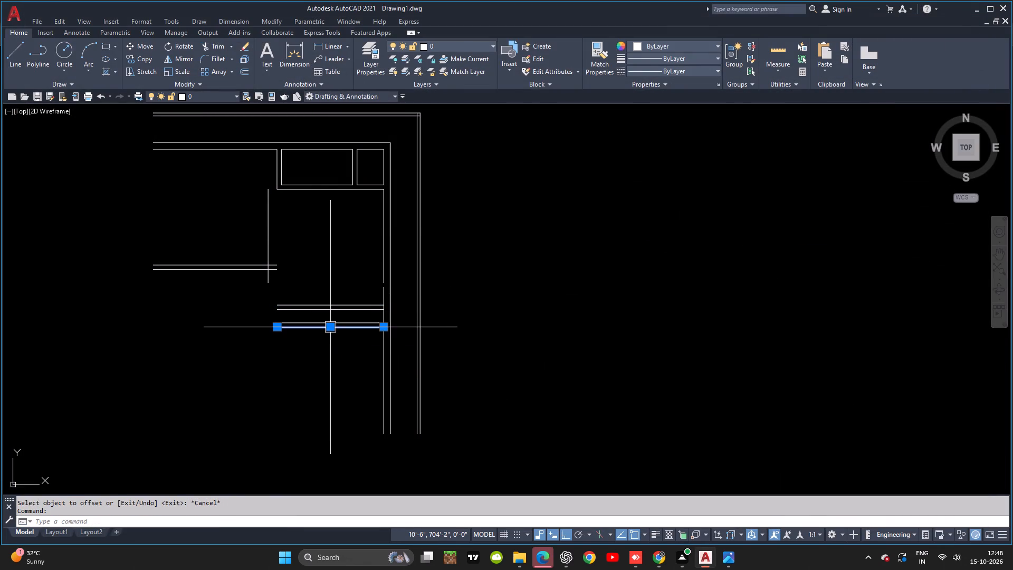
{"action": "key", "text": "Delete"}
{"action": "left_click", "coordinate": [327, 324]}
{"action": "key", "text": "Delete"}
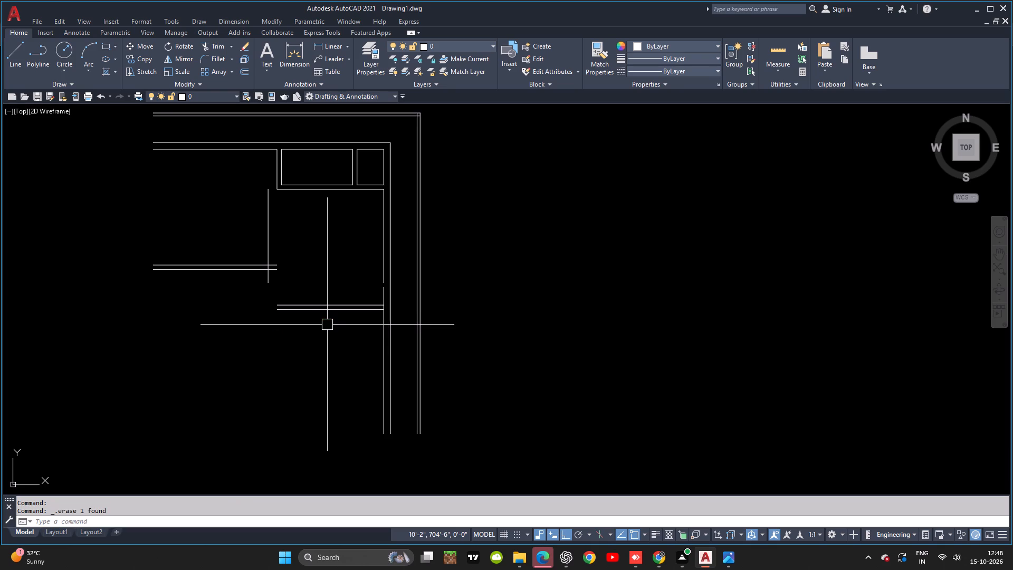
{"action": "key", "text": "Escape"}
{"action": "key", "text": "Escape"}
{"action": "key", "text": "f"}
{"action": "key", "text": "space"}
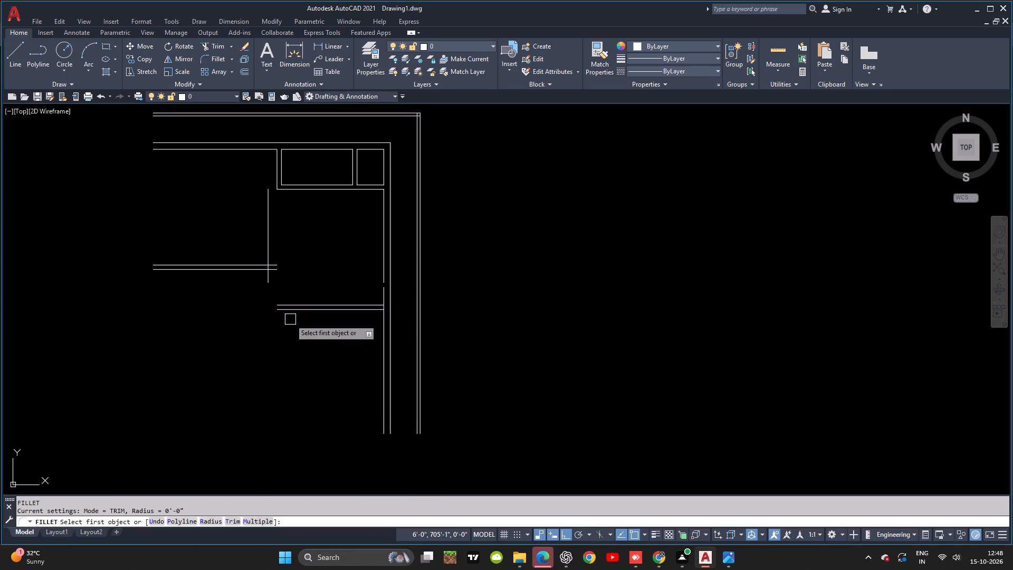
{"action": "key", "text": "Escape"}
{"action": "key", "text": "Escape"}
Offset the vertical line between the master and children's bedrooms 6 inches to the left to form the partition.
{"action": "type", "text": "O 6"}
{"action": "key", "text": "space"}
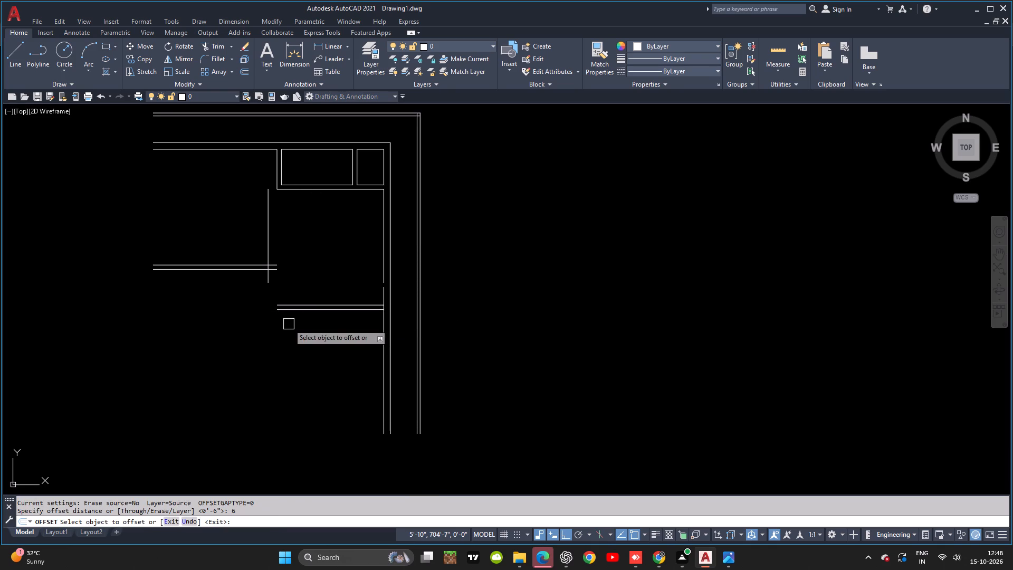
{"action": "left_click", "coordinate": [267, 238]}
{"action": "left_click", "coordinate": [232, 239]}
{"action": "key", "text": "Escape"}
{"action": "key", "text": "Escape"}
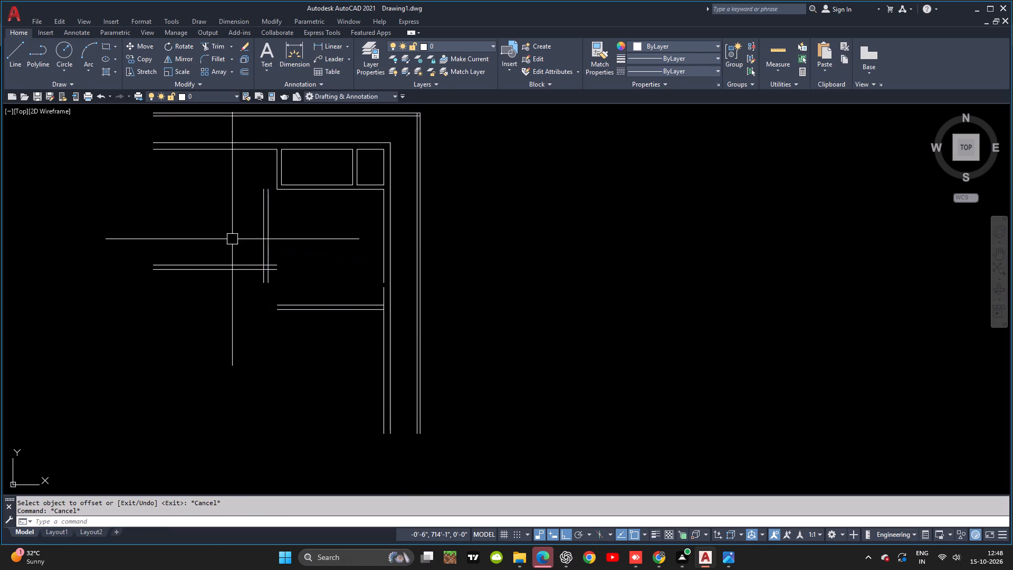
Fillet the vertical partition's two lines with the children's bedroom's lower partition lines to close the inner and outer bottom-left corners.
{"action": "key", "text": "f"}
{"action": "key", "text": "space"}
{"action": "left_click", "coordinate": [285, 300]}
{"action": "left_click", "coordinate": [287, 303]}
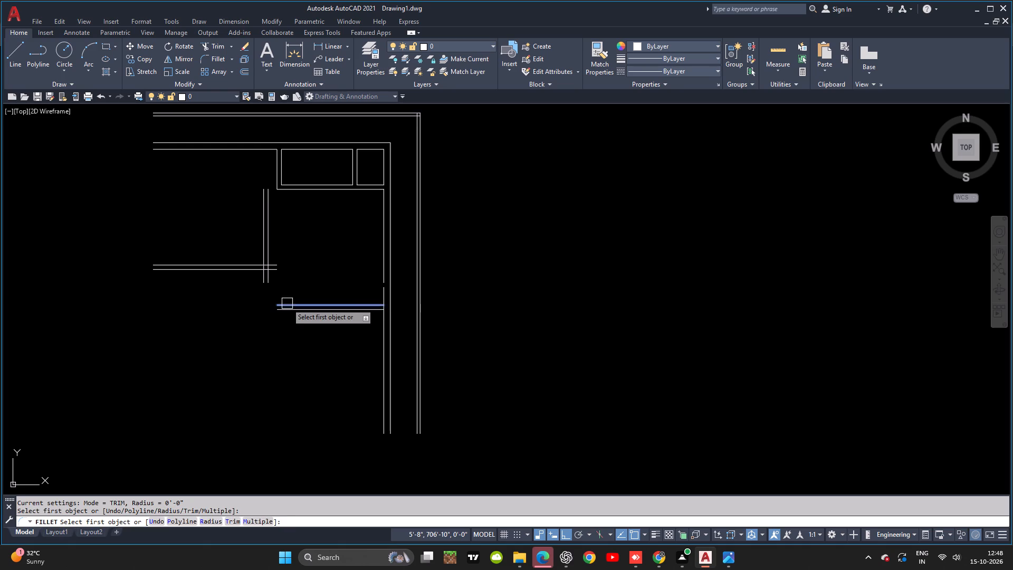
{"action": "left_click", "coordinate": [272, 251]}
{"action": "key", "text": "space"}
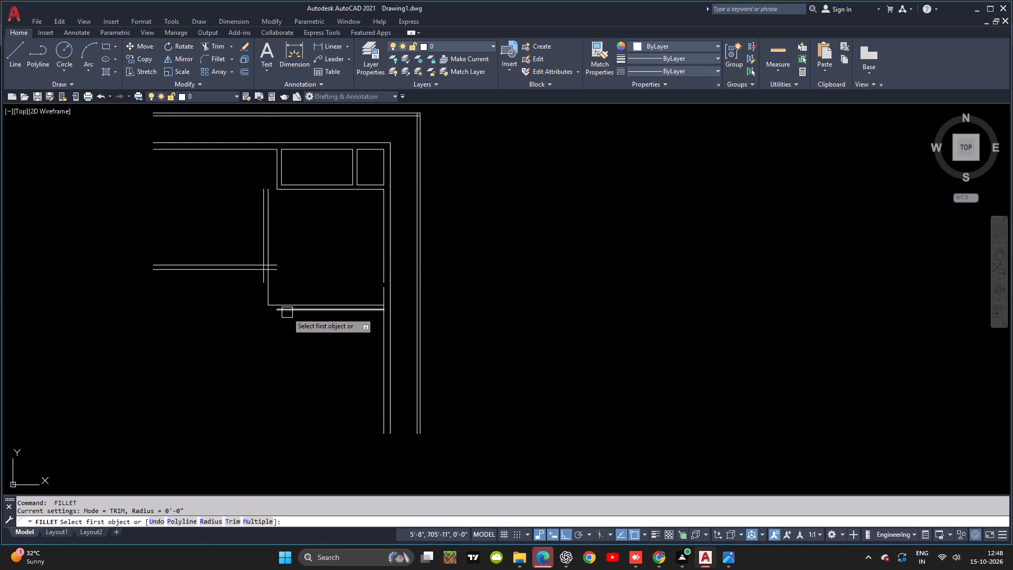
{"action": "left_click", "coordinate": [284, 315]}
{"action": "left_click", "coordinate": [259, 249]}
{"action": "key", "text": "space"}
{"action": "key", "text": "Escape"}
{"action": "key", "text": "Escape"}
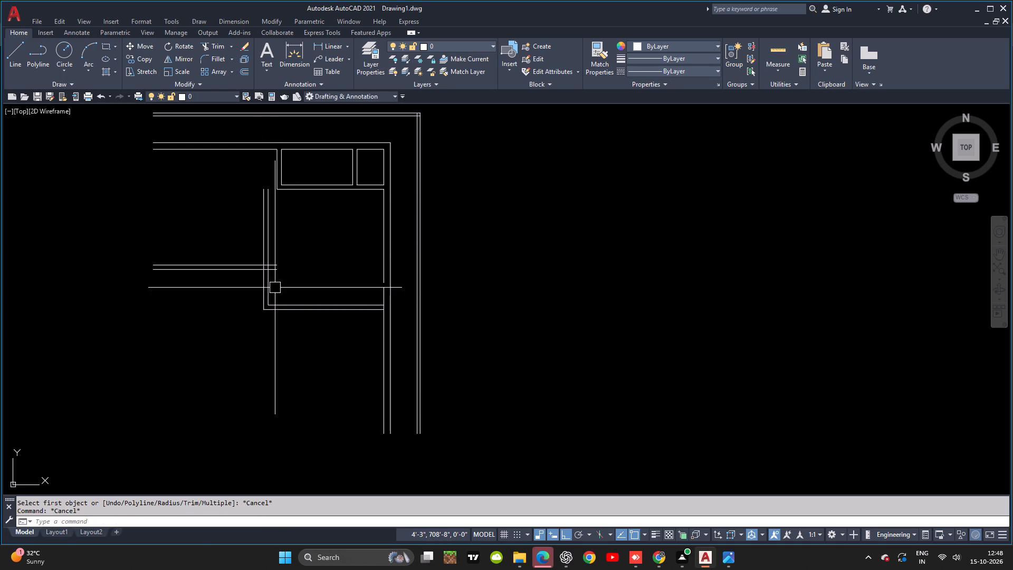
Trim the master bedroom's lower partition and the vertical partition into an open T-junction, removing the overlapping line pieces.
{"action": "type", "text": "TR"}
{"action": "key", "text": "space"}
{"action": "key", "text": "space"}
{"action": "scroll", "coordinate": [279, 269], "scroll_direction": "up", "scroll_amount": 3}
{"action": "left_click", "coordinate": [260, 220]}
{"action": "left_click", "coordinate": [252, 304]}
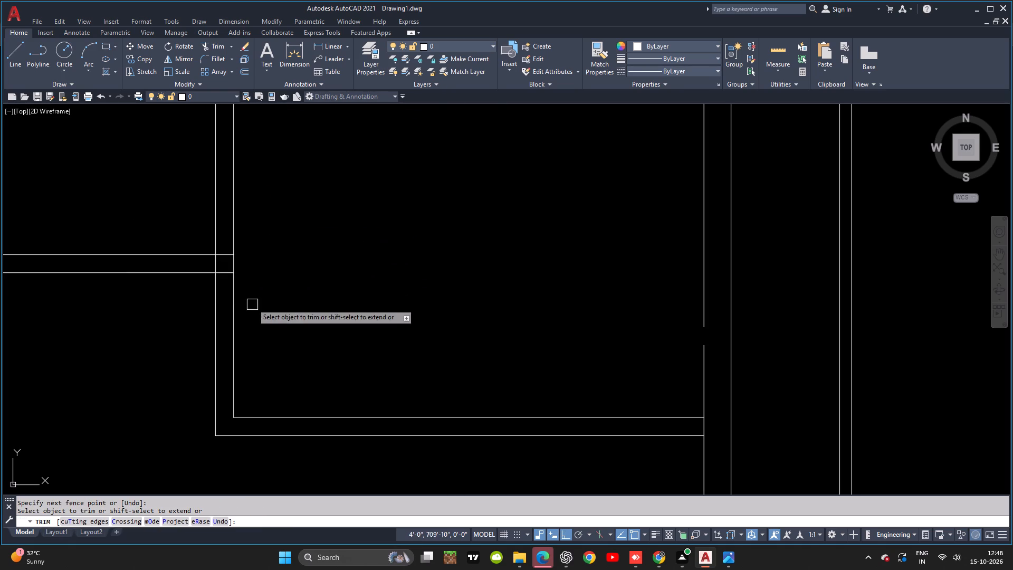
{"action": "left_click", "coordinate": [224, 243]}
{"action": "left_click", "coordinate": [225, 281]}
{"action": "scroll", "coordinate": [254, 284], "scroll_direction": "down", "scroll_amount": 1}
{"action": "middle_click_drag", "start_coordinate": [291, 289], "coordinate": [339, 289]}
{"action": "scroll", "coordinate": [282, 273], "scroll_direction": "up", "scroll_amount": 3}
{"action": "left_click", "coordinate": [262, 267]}
{"action": "scroll", "coordinate": [319, 272], "scroll_direction": "down", "scroll_amount": 4}
{"action": "middle_click_drag", "start_coordinate": [400, 312], "coordinate": [412, 320]}
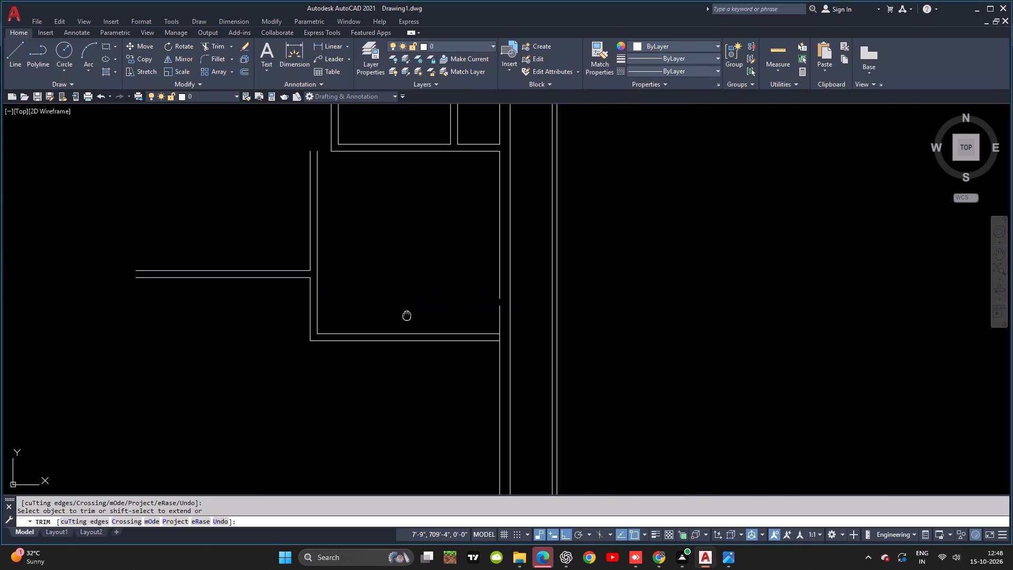
{"action": "middle_click_drag", "start_coordinate": [412, 320], "coordinate": [451, 382]}
{"action": "key", "text": "Escape"}
{"action": "key", "text": "Escape"}
{"action": "key", "text": "Escape"}
Fillet the vertical partition's two lines with the toilets' lower wall lines to close the children's bedroom's top-left corners.
{"action": "key", "text": "f"}
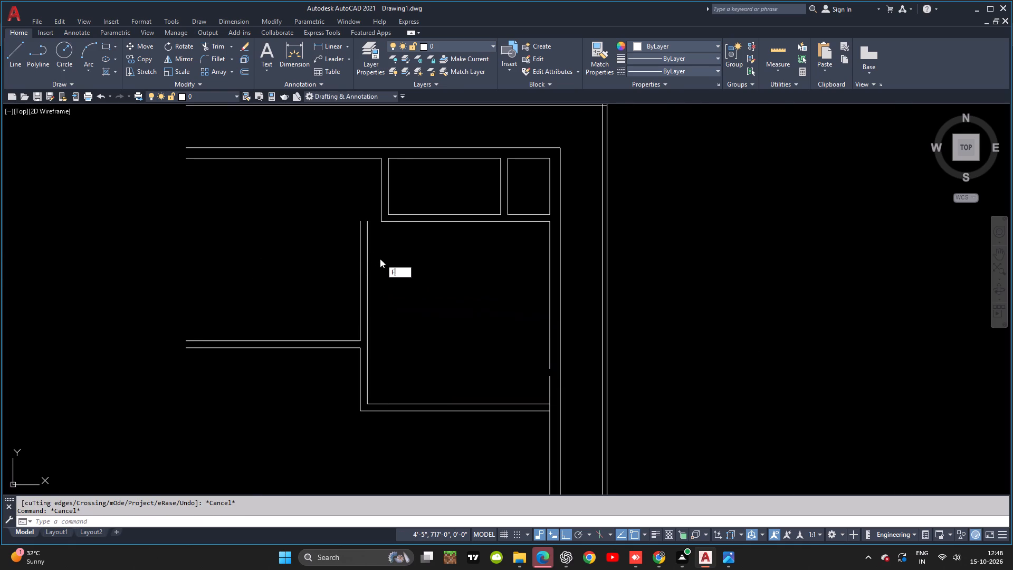
{"action": "key", "text": "Escape"}
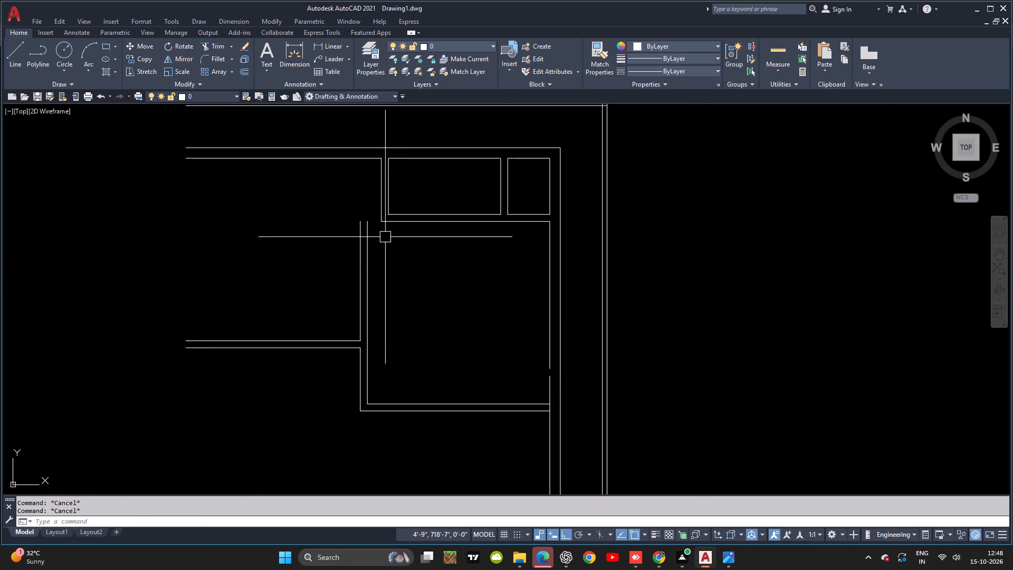
{"action": "type", "text": "F"}
{"action": "key", "text": "space"}
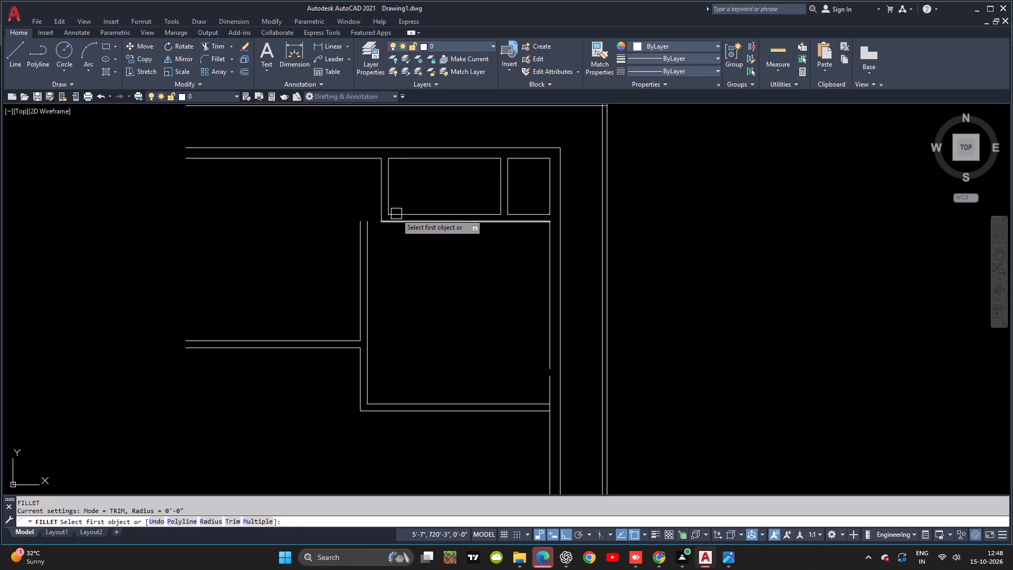
{"action": "left_click", "coordinate": [397, 211]}
{"action": "left_click", "coordinate": [357, 230]}
{"action": "key", "text": "space"}
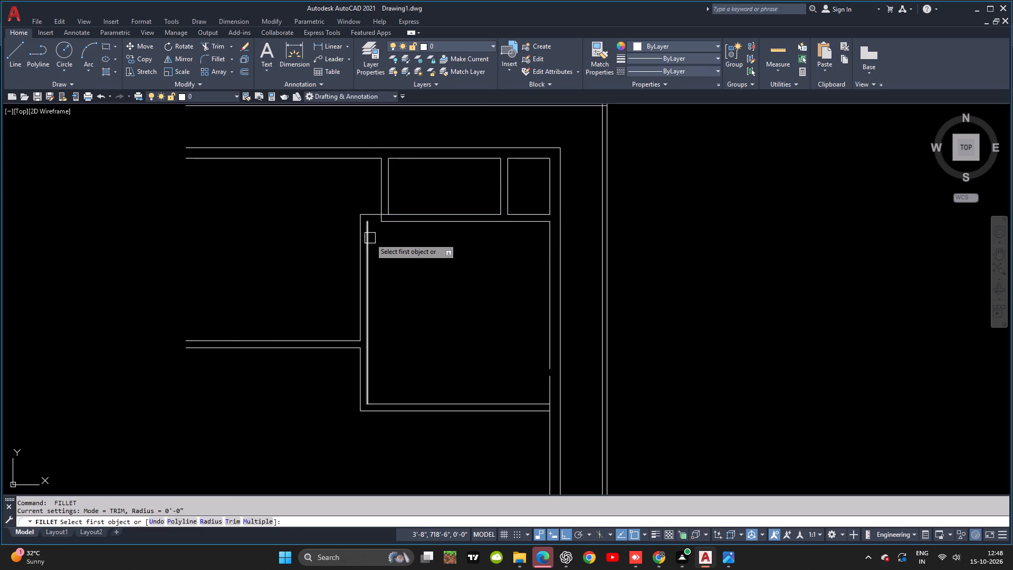
{"action": "left_click", "coordinate": [370, 238]}
{"action": "key", "text": "i"}
{"action": "key", "text": "Escape"}
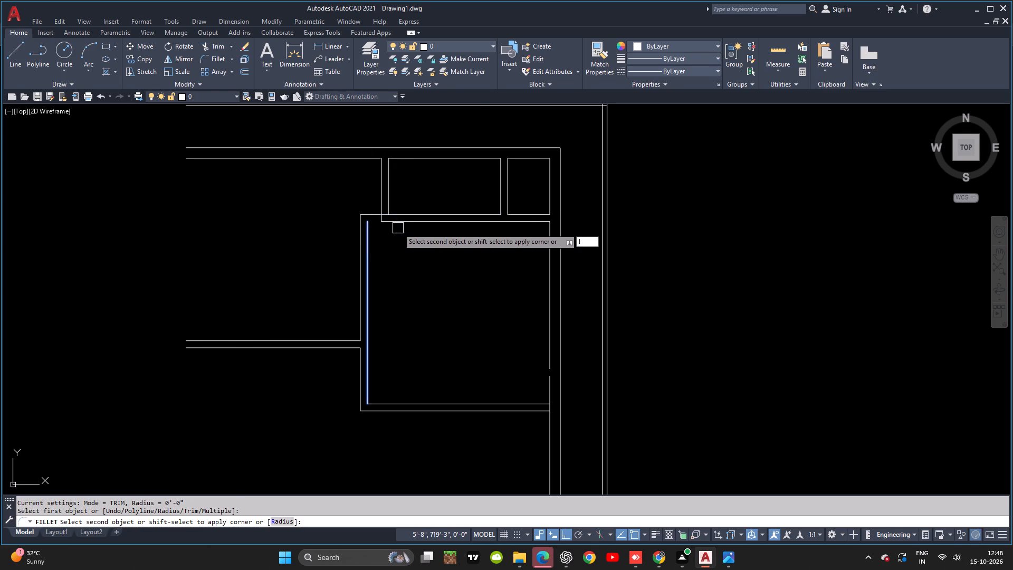
{"action": "key", "text": "space"}
{"action": "left_click", "coordinate": [402, 224]}
{"action": "left_click", "coordinate": [371, 234]}
{"action": "key", "text": "Escape"}
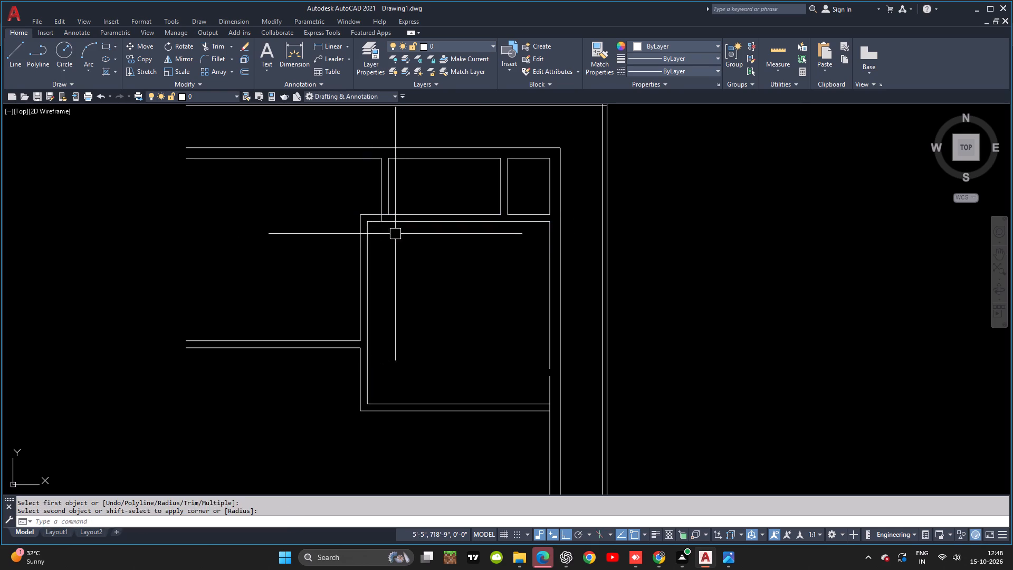
Trim the leftover line pieces where the larger toilet's left partition meets the children's bedroom's top wall.
{"action": "scroll", "coordinate": [385, 209], "scroll_direction": "up", "scroll_amount": 3}
{"action": "type", "text": "TR"}
{"action": "key", "text": "space"}
{"action": "key", "text": "space"}
{"action": "left_click", "coordinate": [373, 224]}
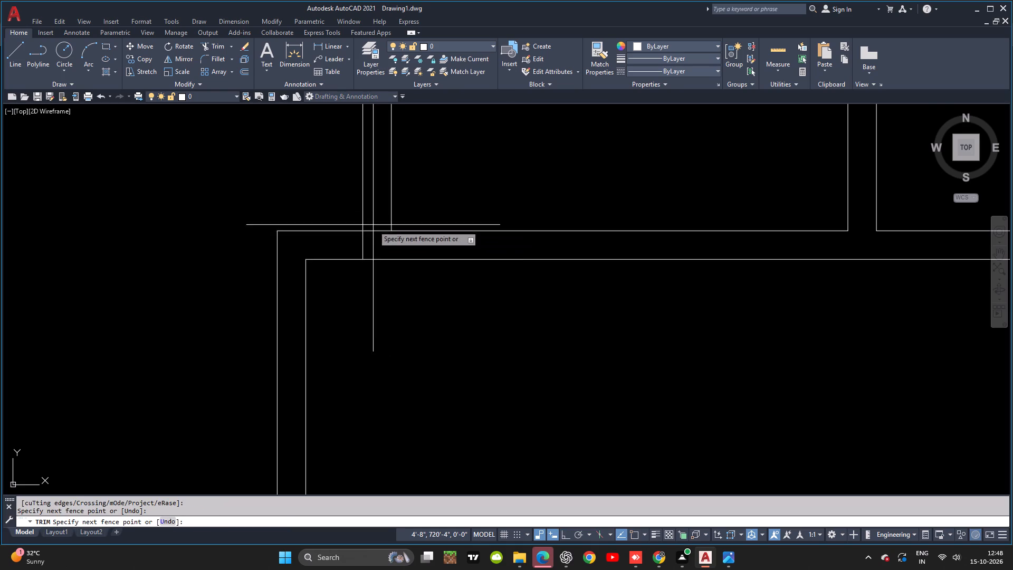
{"action": "left_click", "coordinate": [377, 247]}
{"action": "left_click", "coordinate": [383, 249]}
{"action": "left_click", "coordinate": [349, 244]}
{"action": "scroll", "coordinate": [389, 252], "scroll_direction": "down", "scroll_amount": 2}
{"action": "key", "text": "Escape"}
{"action": "middle_click_drag", "start_coordinate": [370, 240], "coordinate": [358, 231]}
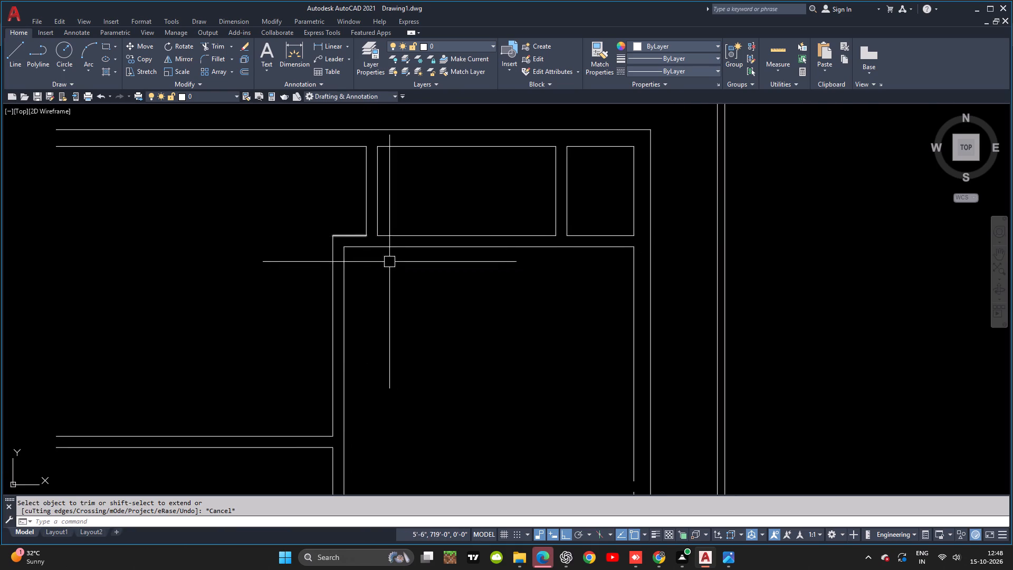
{"action": "middle_click_drag", "start_coordinate": [369, 252], "coordinate": [308, 185]}
{"action": "key", "text": "9"}
{"action": "middle_click_drag", "start_coordinate": [358, 248], "coordinate": [330, 231]}
{"action": "scroll", "coordinate": [330, 231], "scroll_direction": "down", "scroll_amount": 1}
{"action": "key", "text": "Escape"}
{"action": "key", "text": "Escape"}
Extend the upper segment of the right exterior wall's inner line down across the gap beside the children's bedroom.
{"action": "key", "text": "e"}
{"action": "key", "text": "x"}
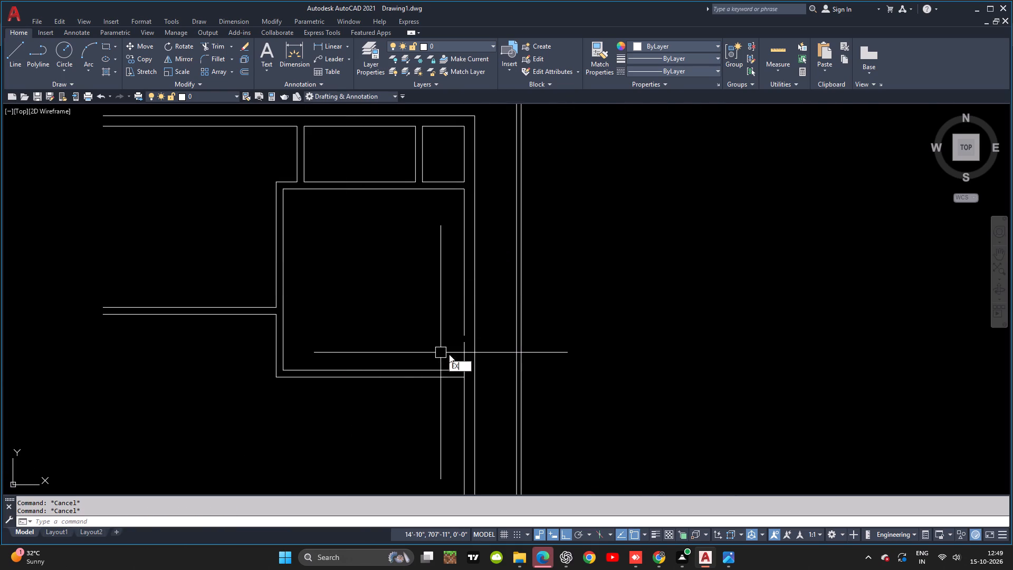
{"action": "key", "text": "space"}
{"action": "key", "text": "space"}
{"action": "left_click", "coordinate": [460, 317]}
{"action": "key", "text": "Escape"}
{"action": "middle_click_drag", "start_coordinate": [446, 340], "coordinate": [442, 312]}
{"action": "scroll", "coordinate": [464, 328], "scroll_direction": "up", "scroll_amount": 3}
{"action": "key", "text": "Escape"}
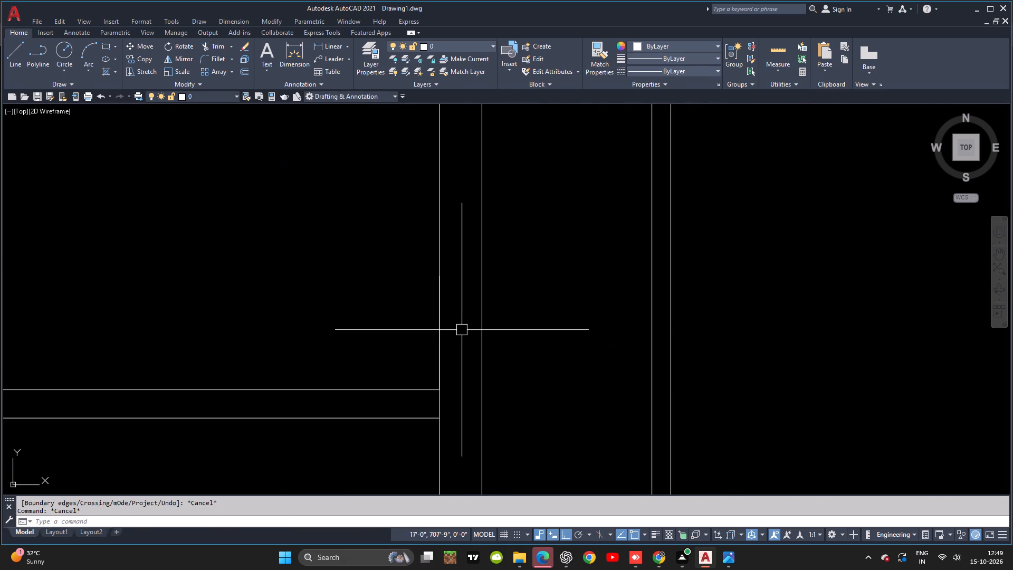
Trim the overlapping piece of the right exterior wall's inner line just above the children's bedroom's lower partition.
{"action": "left_click", "coordinate": [441, 326]}
{"action": "key", "text": "ctrl+F5"}
{"action": "key", "text": "Escape"}
{"action": "key", "text": "Escape"}
{"action": "type", "text": "TR"}
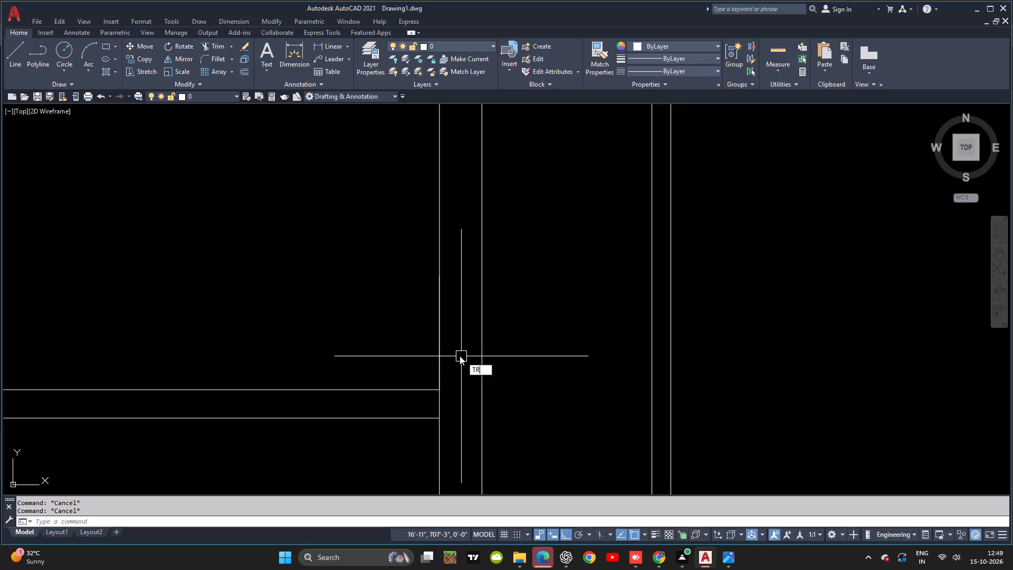
{"action": "key", "text": "space"}
{"action": "key", "text": "space"}
{"action": "left_click", "coordinate": [434, 343]}
{"action": "key", "text": "Escape"}
{"action": "scroll", "coordinate": [440, 334], "scroll_direction": "down", "scroll_amount": 3}
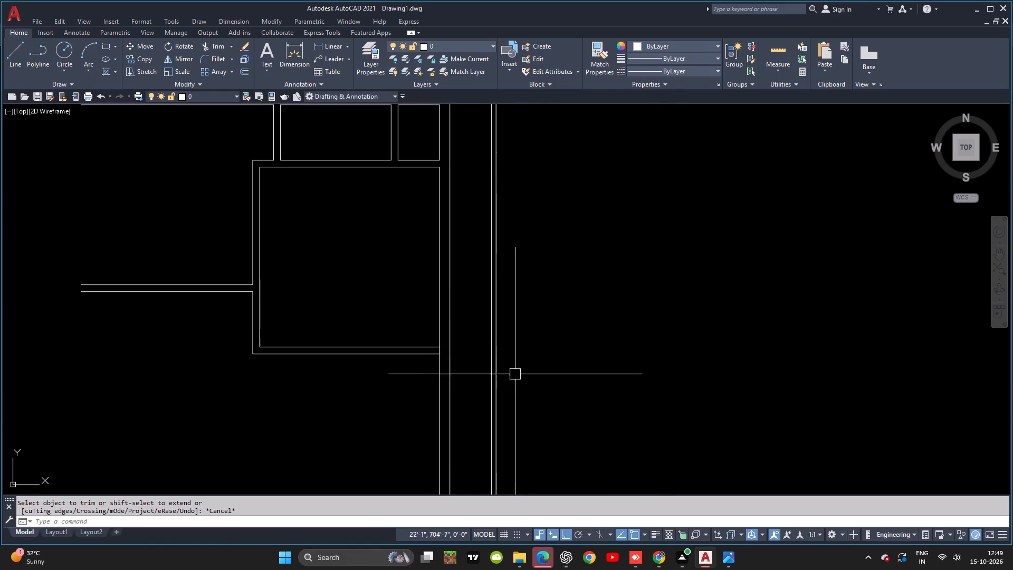
Trim the right exterior wall's inner line between the two lines of the children's bedroom's lower partition to open the junction.
{"action": "middle_click_drag", "start_coordinate": [469, 345], "coordinate": [498, 377]}
{"action": "type", "text": "TR"}
{"action": "key", "text": "space"}
{"action": "key", "text": "space"}
{"action": "scroll", "coordinate": [465, 378], "scroll_direction": "up", "scroll_amount": 4}
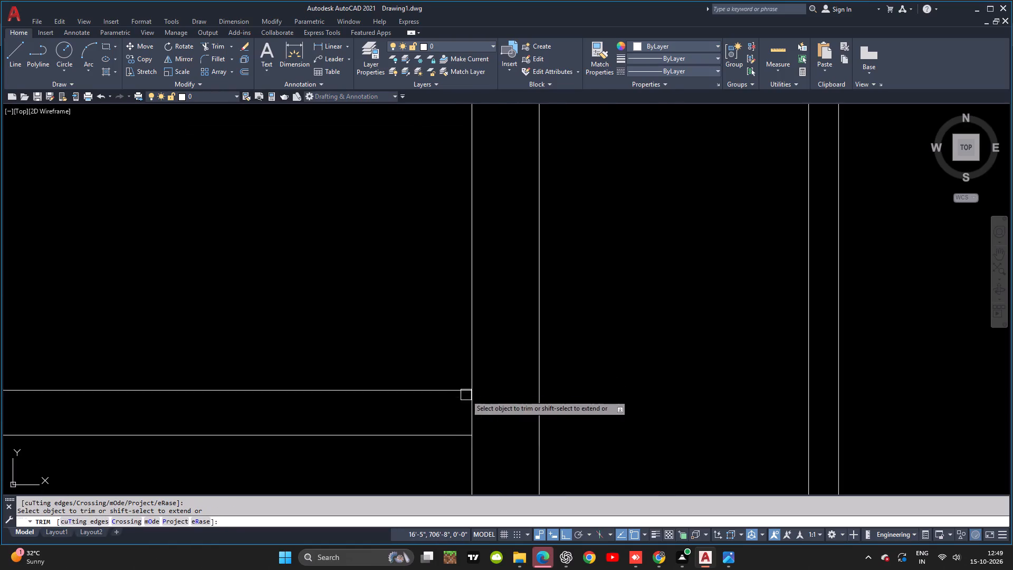
{"action": "left_click", "coordinate": [467, 420]}
{"action": "scroll", "coordinate": [467, 419], "scroll_direction": "down", "scroll_amount": 6}
{"action": "middle_click_drag", "start_coordinate": [493, 367], "coordinate": [551, 219]}
{"action": "middle_click_drag", "start_coordinate": [555, 248], "coordinate": [556, 306]}
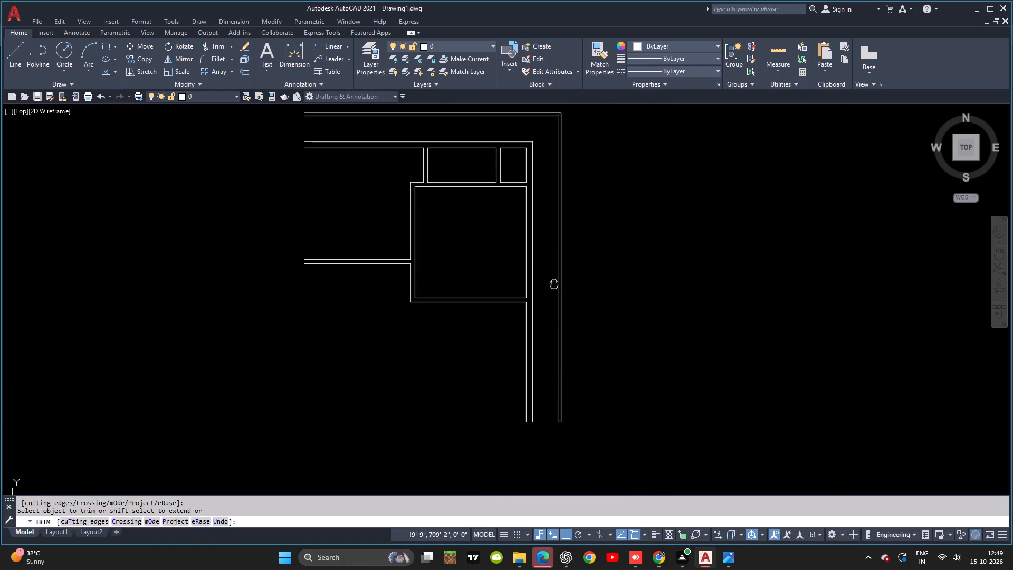
{"action": "middle_click_drag", "start_coordinate": [556, 306], "coordinate": [558, 315]}
{"action": "key", "text": "Escape"}
{"action": "key", "text": "Escape"}
Check the room layout on the 2BHK reference plan in the browser, returning to the AutoCAD drawing.
{"action": "key", "text": "alt+Tab"}
{"action": "key", "text": "alt+Tab"}
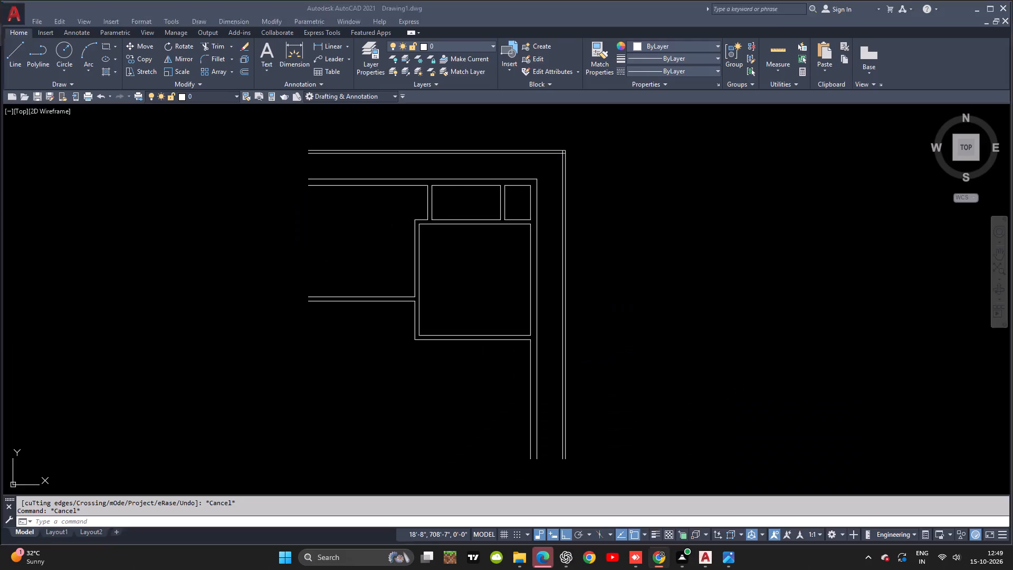
{"action": "key", "text": "alt+Tab"}
{"action": "key", "text": "alt+Tab"}
{"action": "key", "text": "alt+Tab"}
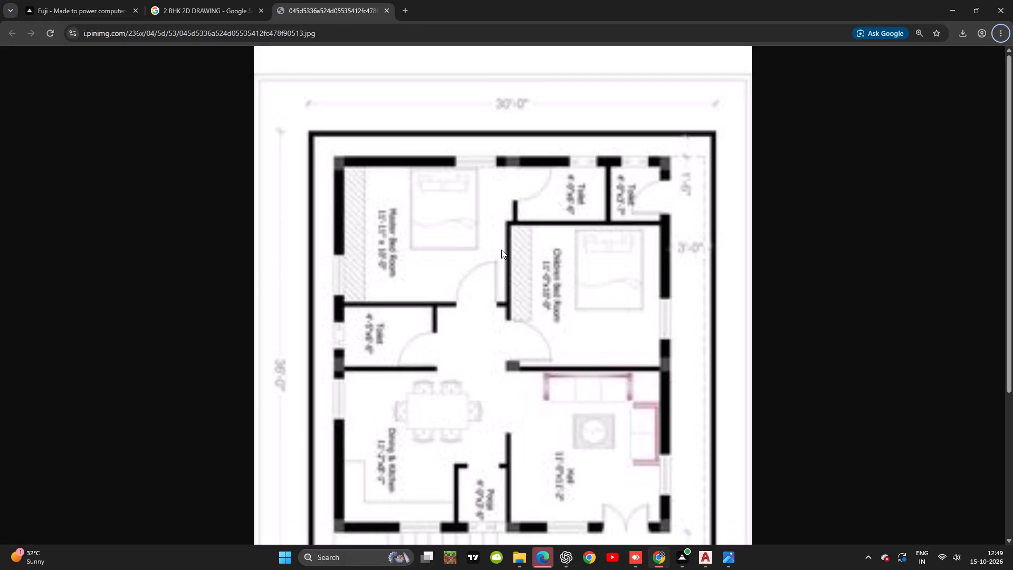
{"action": "key", "text": "alt+Tab"}
{"action": "middle_click_drag", "start_coordinate": [514, 282], "coordinate": [515, 243]}
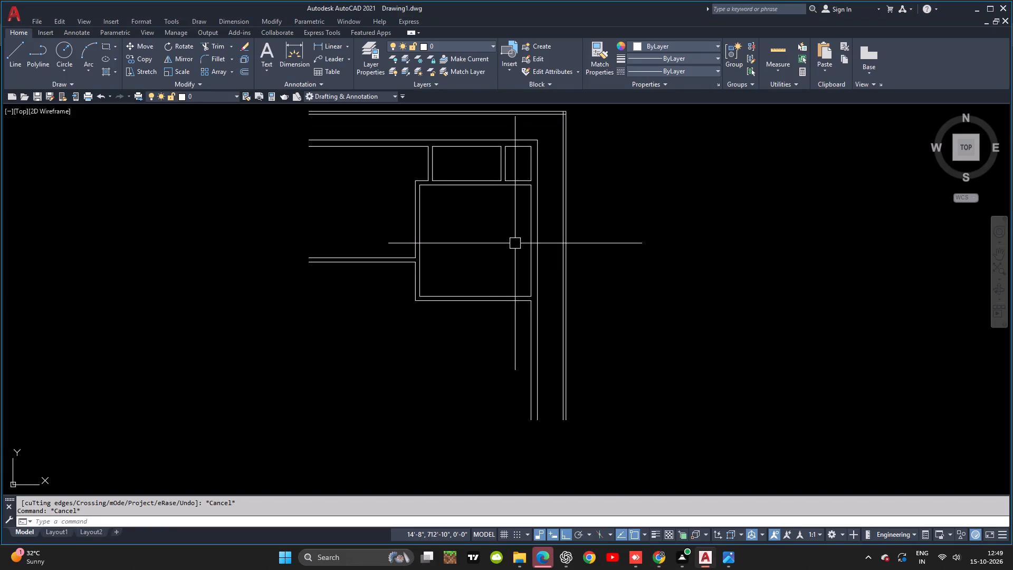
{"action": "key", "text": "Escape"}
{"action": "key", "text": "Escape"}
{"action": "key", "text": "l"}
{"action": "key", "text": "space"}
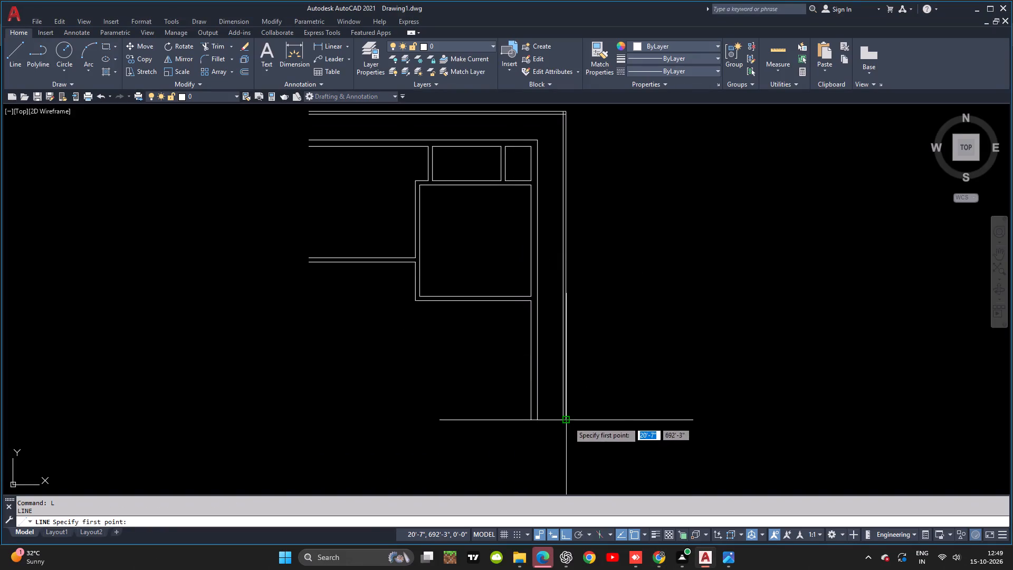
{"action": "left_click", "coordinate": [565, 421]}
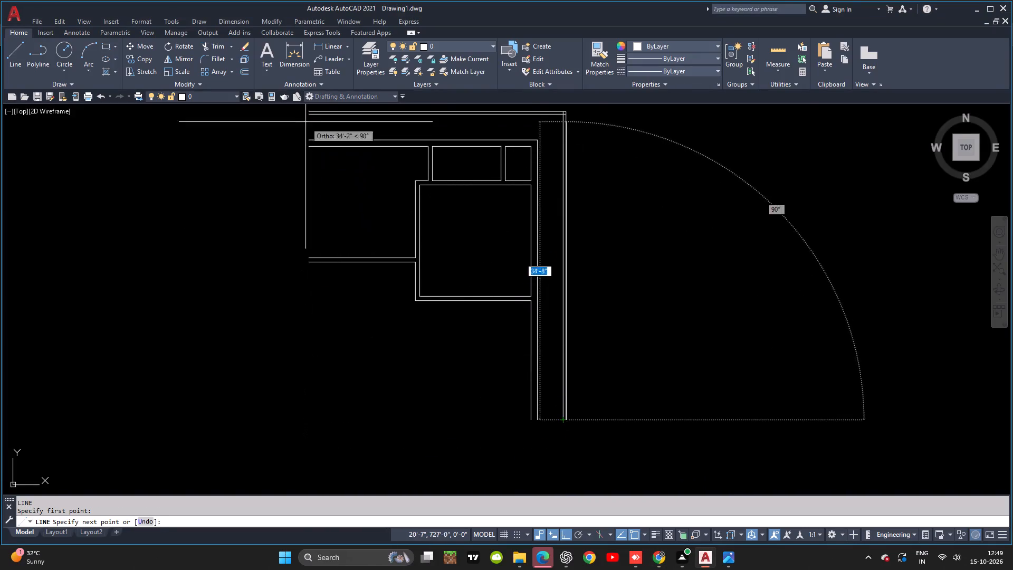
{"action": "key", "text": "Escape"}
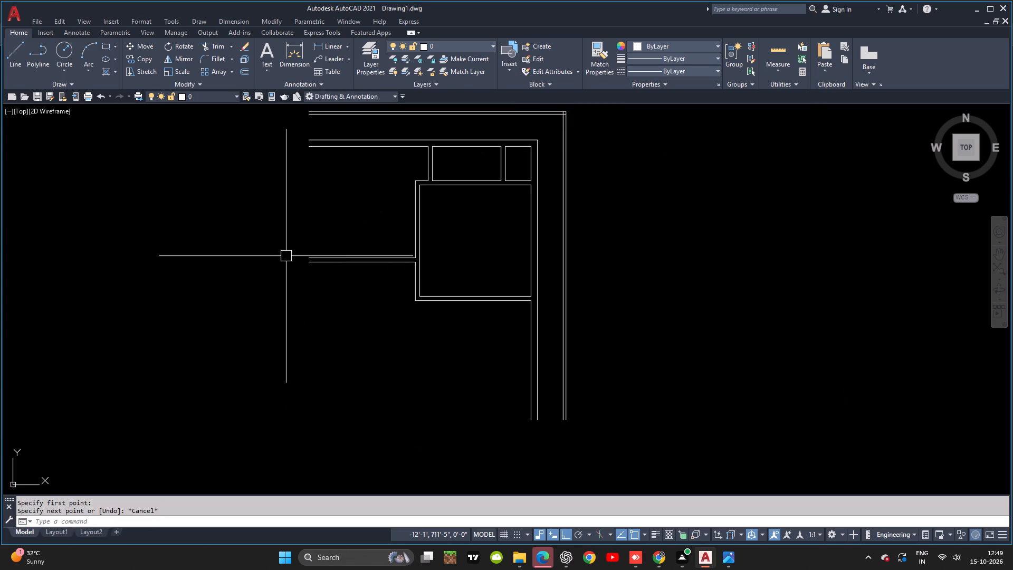
Draw the plot's left and bottom boundary lines from the top boundary's left end down and across to the right boundary's lower end.
{"action": "key", "text": "Escape"}
{"action": "key", "text": "Escape"}
{"action": "key", "text": "l"}
{"action": "key", "text": "space"}
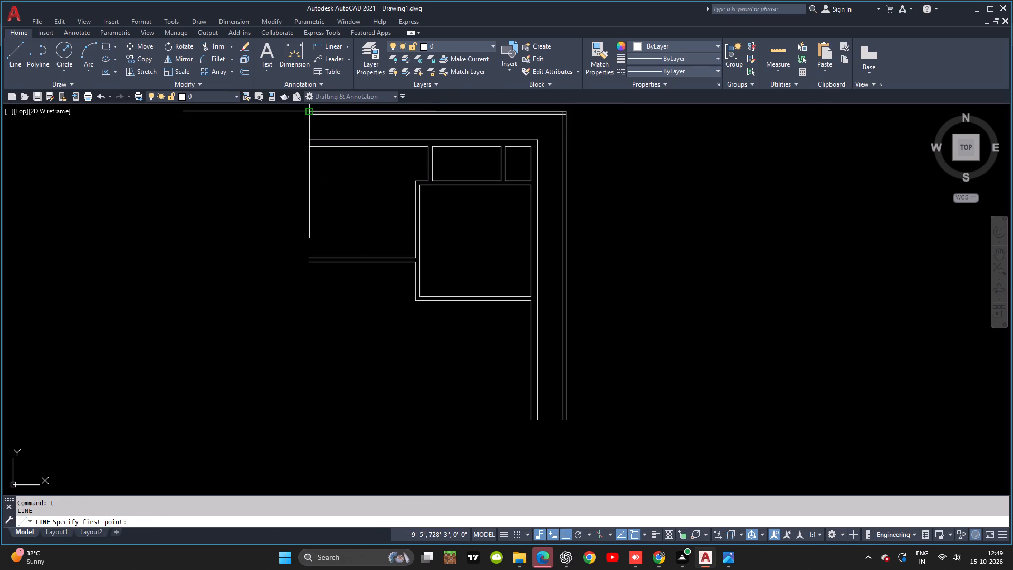
{"action": "left_click", "coordinate": [307, 110]}
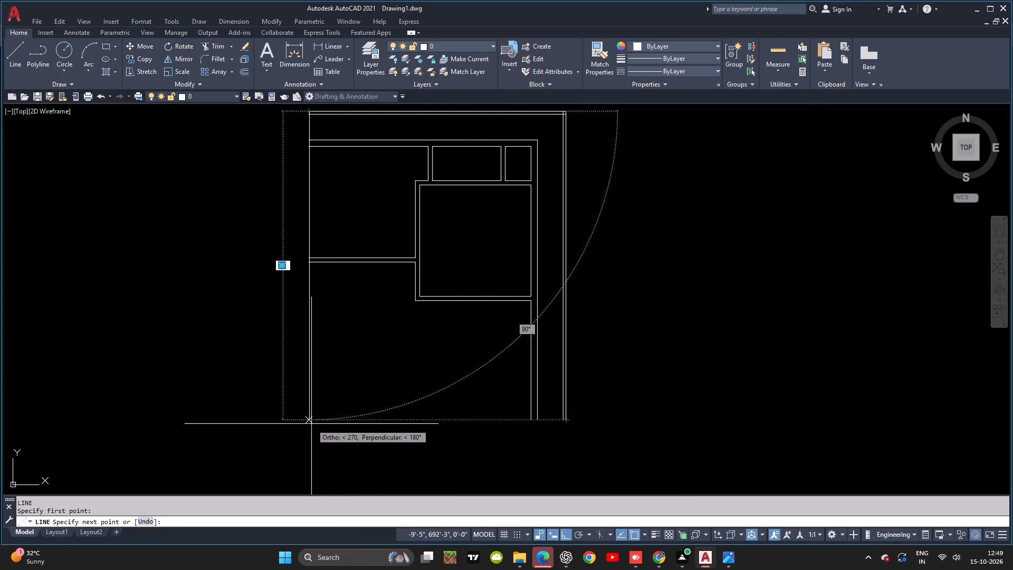
{"action": "left_click", "coordinate": [311, 424]}
{"action": "left_click", "coordinate": [567, 421]}
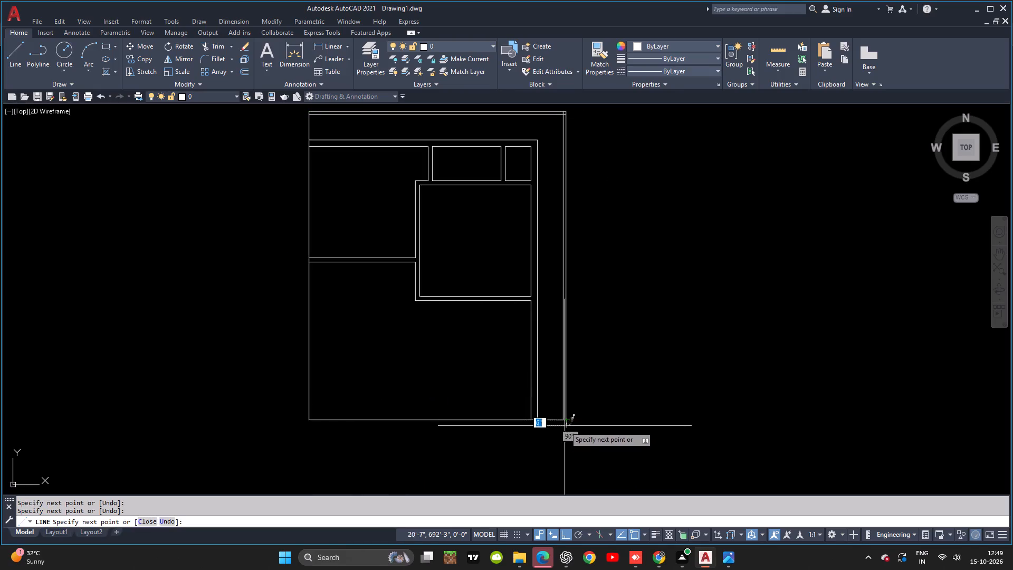
{"action": "key", "text": "Escape"}
{"action": "key", "text": "Escape"}
Offset the bottom and left boundary lines 4 inches inward to form the boundary wall.
{"action": "type", "text": "O 4"}
{"action": "key", "text": "space"}
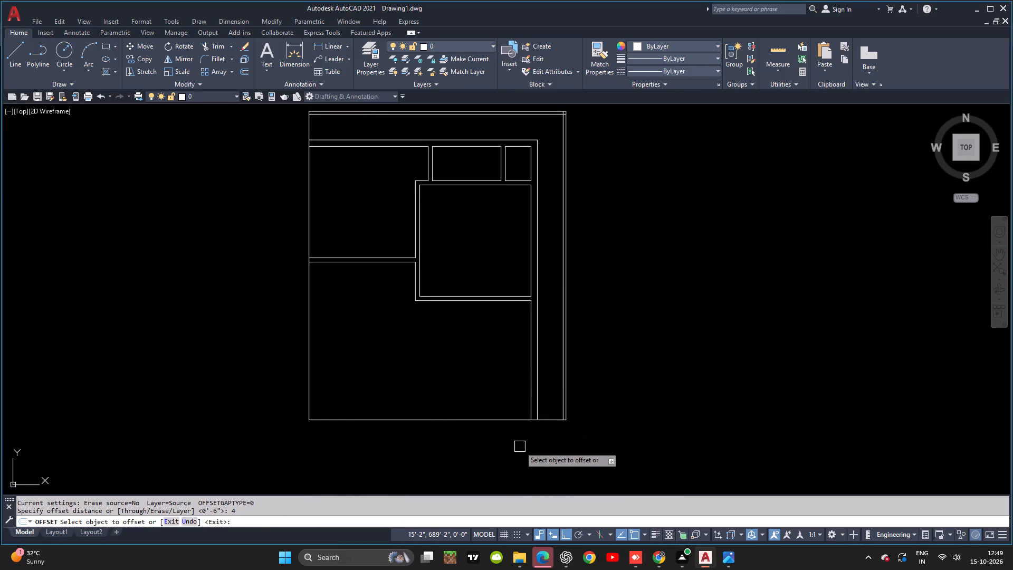
{"action": "left_click", "coordinate": [507, 423]}
{"action": "left_click", "coordinate": [490, 404]}
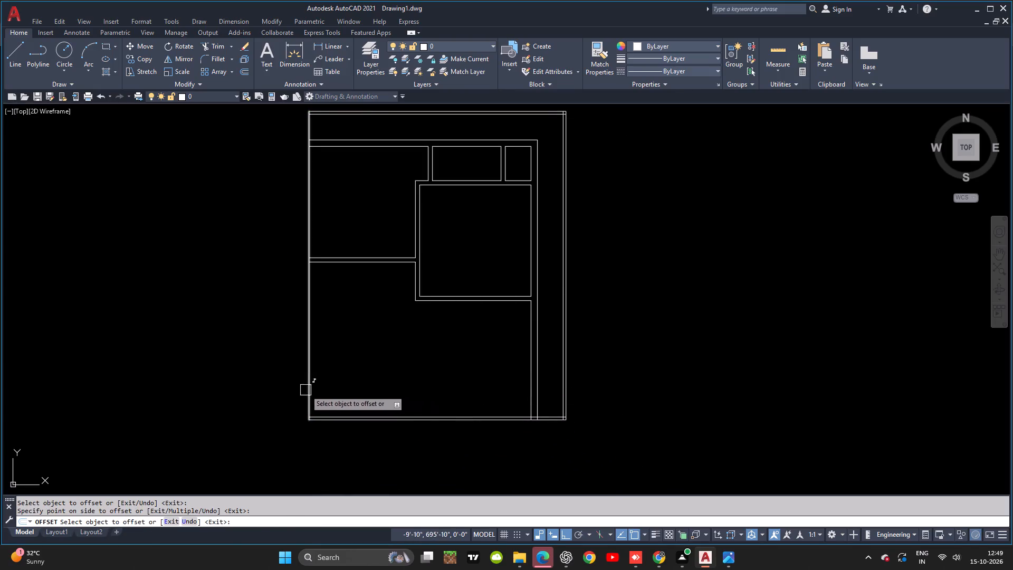
{"action": "left_click", "coordinate": [306, 391]}
{"action": "left_click", "coordinate": [361, 377]}
{"action": "key", "text": "Escape"}
{"action": "key", "text": "alt+Tab"}
{"action": "key", "text": "alt+Tab"}
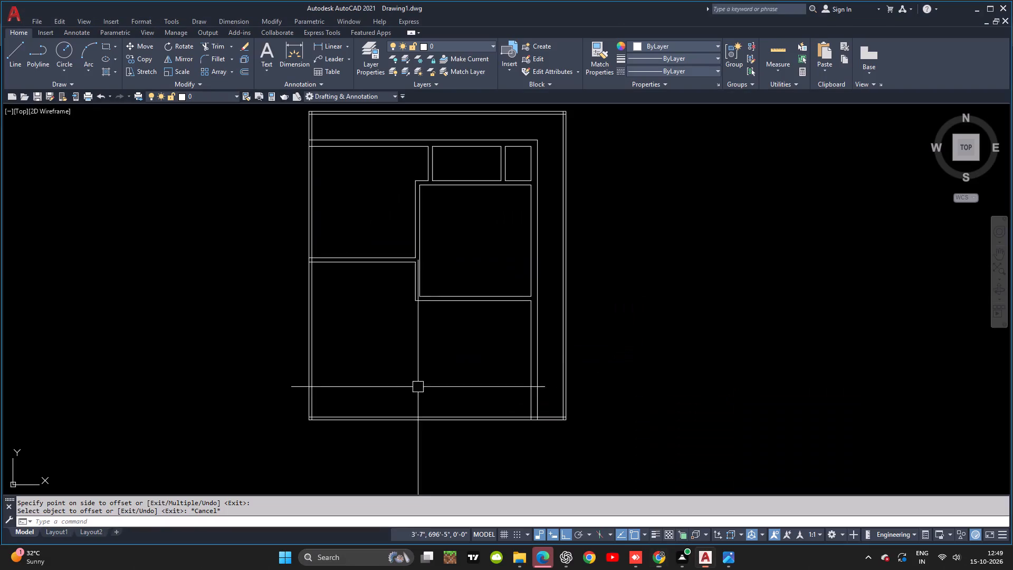
Trim the right exterior wall's line ends inside the bottom boundary wall and the boundary's inner line between them.
{"action": "key", "text": "t"}
{"action": "key", "text": "r"}
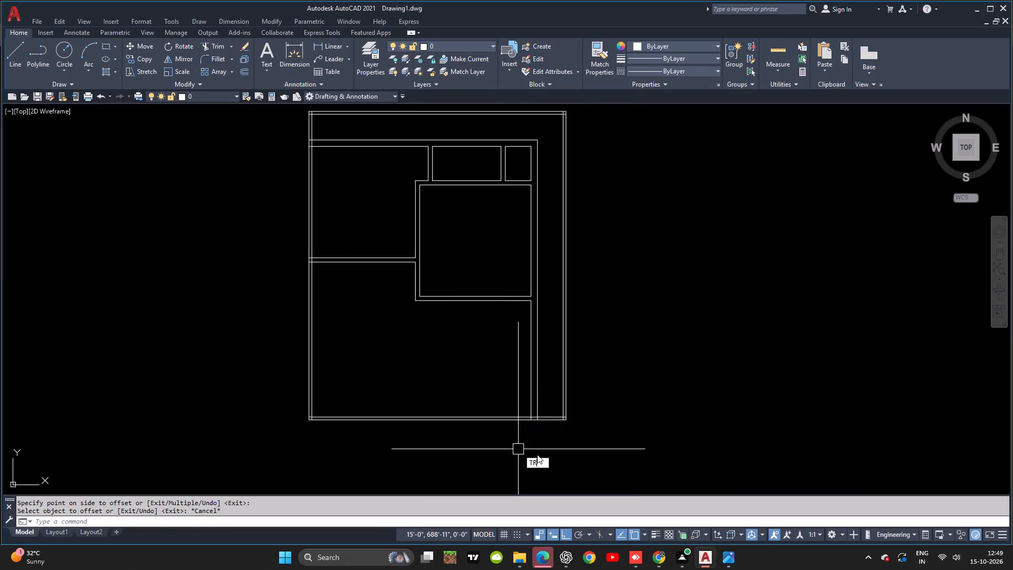
{"action": "key", "text": "space"}
{"action": "key", "text": "space"}
{"action": "scroll", "coordinate": [548, 426], "scroll_direction": "up", "scroll_amount": 4}
{"action": "scroll", "coordinate": [499, 385], "scroll_direction": "up", "scroll_amount": 2}
{"action": "left_click", "coordinate": [498, 384]}
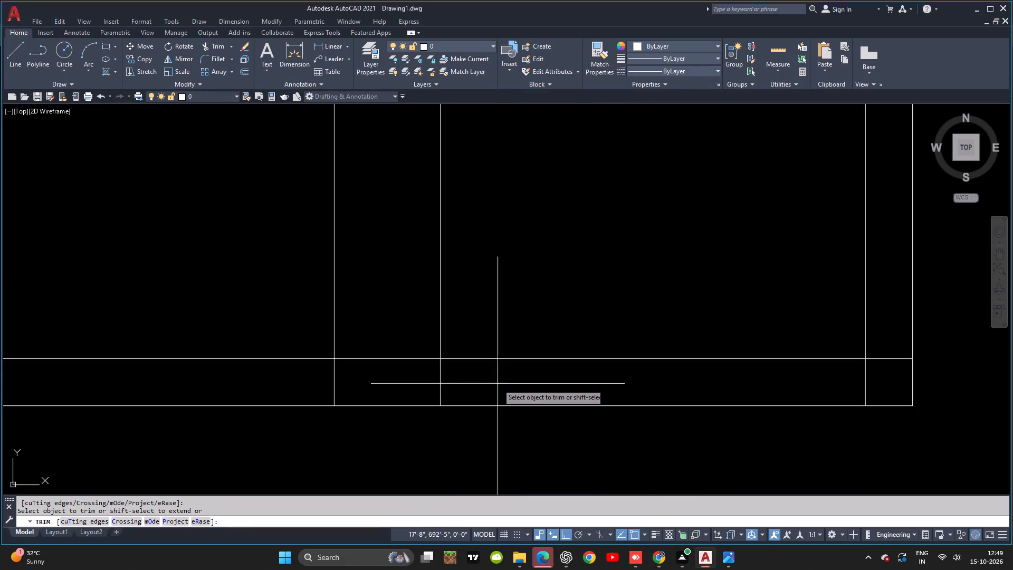
{"action": "left_click", "coordinate": [316, 379]}
{"action": "left_click", "coordinate": [360, 329]}
{"action": "left_click", "coordinate": [384, 381]}
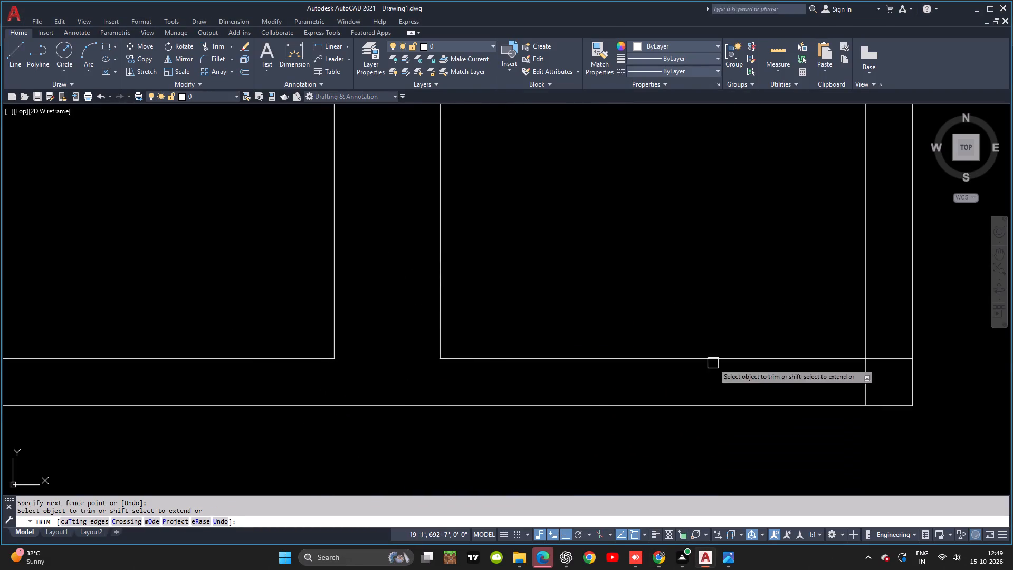
Trim the overlapping inner line ends at the boundary wall's bottom-right corner.
{"action": "left_click", "coordinate": [900, 340]}
{"action": "left_click", "coordinate": [853, 392]}
{"action": "scroll", "coordinate": [855, 379], "scroll_direction": "down", "scroll_amount": 2}
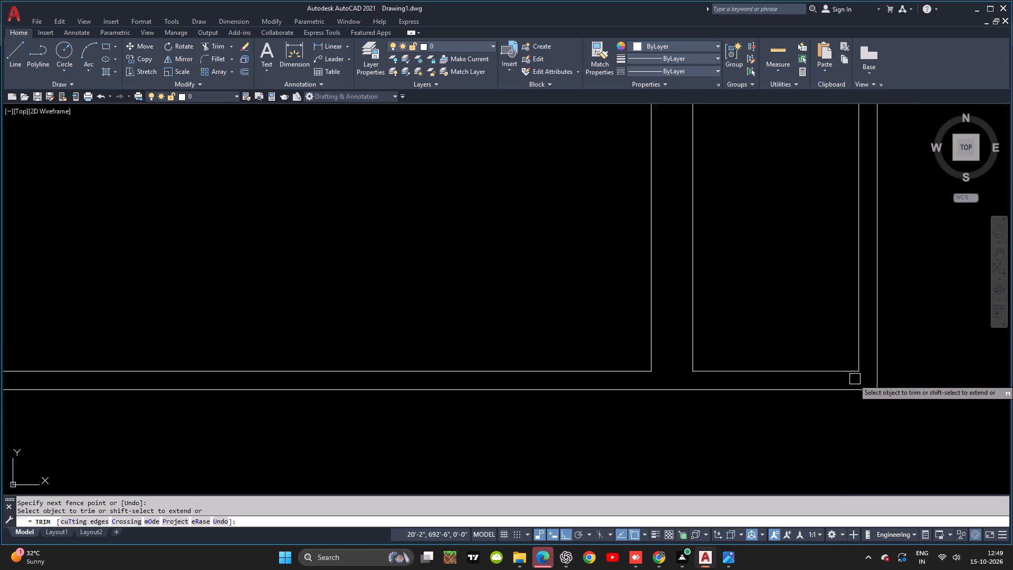
{"action": "scroll", "coordinate": [855, 379], "scroll_direction": "down", "scroll_amount": 5}
{"action": "middle_click_drag", "start_coordinate": [576, 407], "coordinate": [579, 459]}
{"action": "key", "text": "Escape"}
{"action": "key", "text": "alt+Tab"}
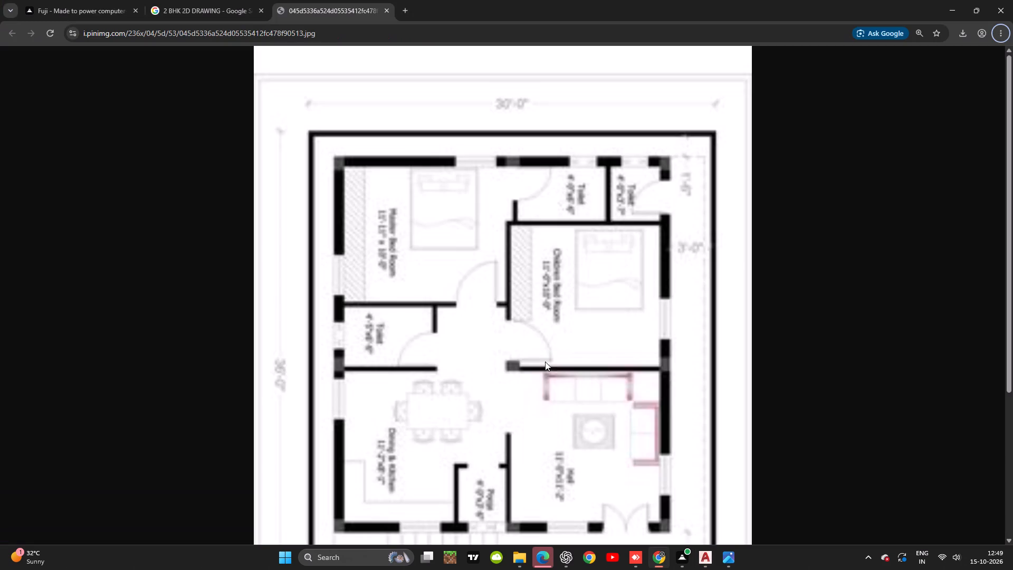
{"action": "key", "text": "alt+Tab"}
Trim the overlapping inner line ends at the boundary wall's top-left corner.
{"action": "key", "text": "Escape"}
{"action": "scroll", "coordinate": [488, 280], "scroll_direction": "up", "scroll_amount": 5}
{"action": "key", "text": "space"}
{"action": "scroll", "coordinate": [458, 291], "scroll_direction": "up", "scroll_amount": 2}
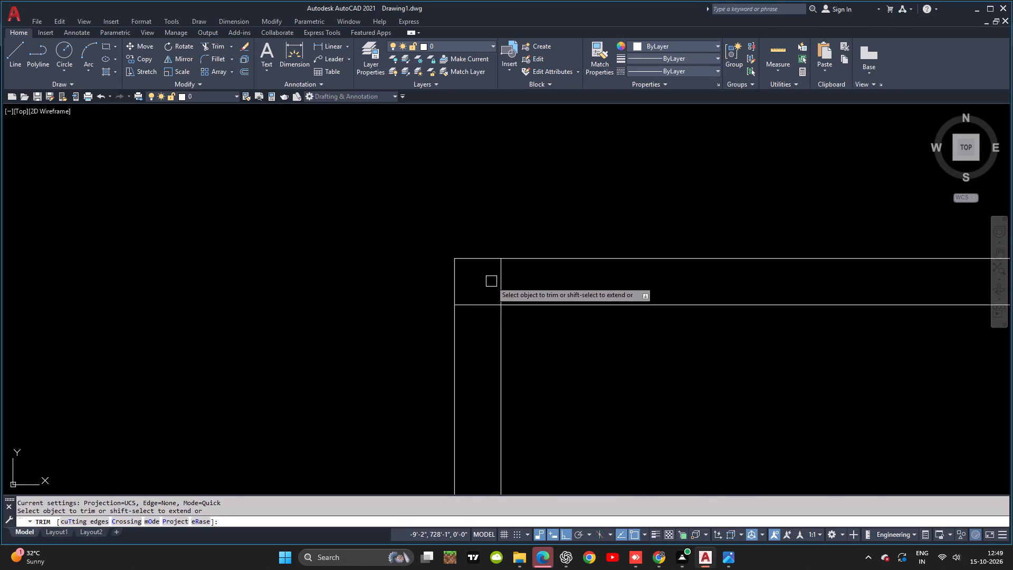
{"action": "key", "text": "space"}
{"action": "left_click", "coordinate": [515, 278]}
{"action": "left_click", "coordinate": [472, 318]}
Trim the junction of the top exterior wall and left boundary wall, removing the wall's line ends and the boundary's inner piece between them.
{"action": "scroll", "coordinate": [481, 316], "scroll_direction": "down", "scroll_amount": 2}
{"action": "middle_click_drag", "start_coordinate": [477, 310], "coordinate": [462, 221]}
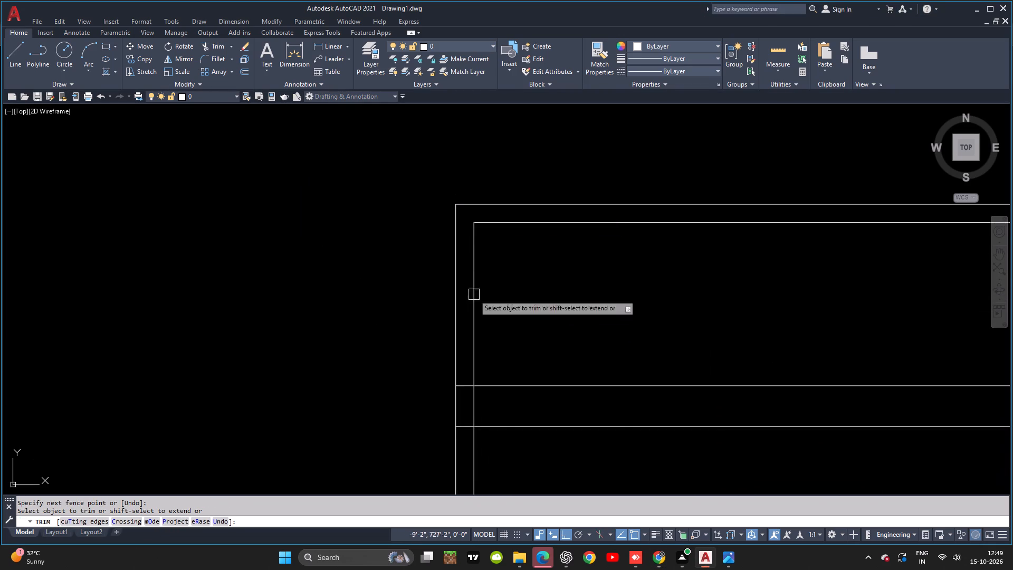
{"action": "left_click", "coordinate": [463, 372]}
{"action": "left_click", "coordinate": [463, 452]}
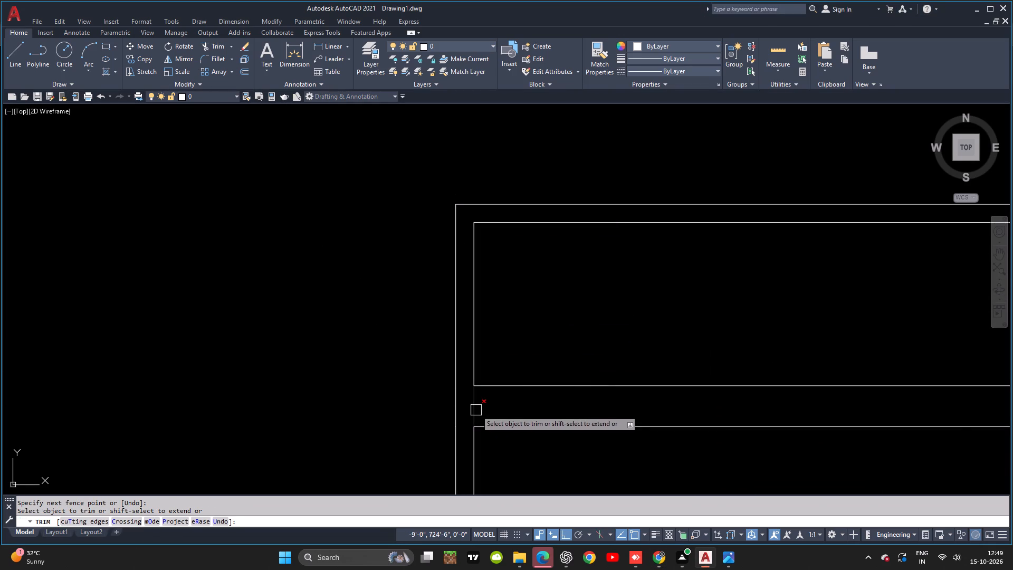
{"action": "left_click", "coordinate": [475, 406]}
Trim the crossing line pieces where the master bedroom's lower partition meets the left boundary wall.
{"action": "scroll", "coordinate": [502, 416], "scroll_direction": "down", "scroll_amount": 4}
{"action": "middle_click_drag", "start_coordinate": [483, 397], "coordinate": [432, 310]}
{"action": "middle_click_drag", "start_coordinate": [476, 375], "coordinate": [402, 302]}
{"action": "middle_click_drag", "start_coordinate": [472, 359], "coordinate": [432, 329]}
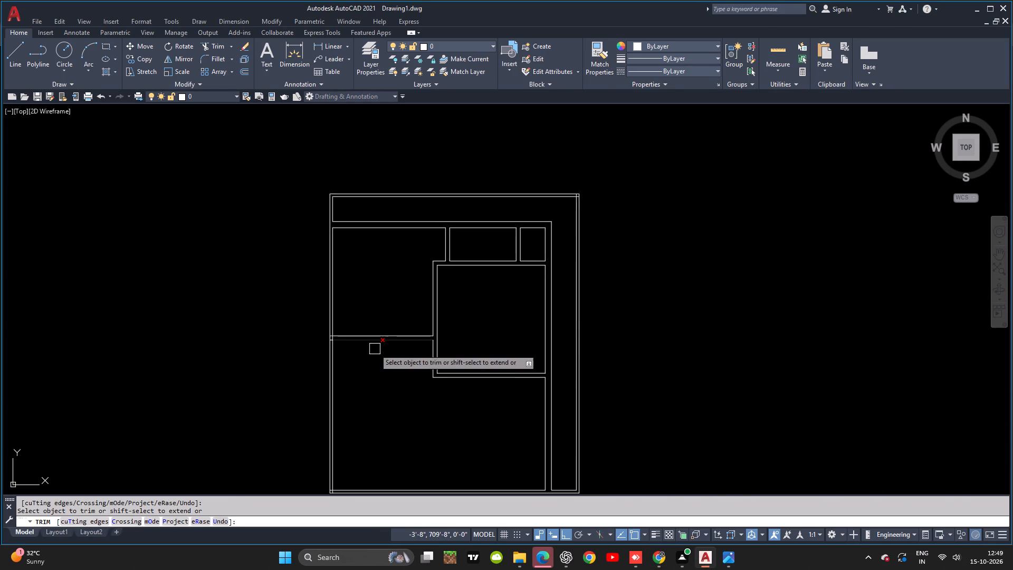
{"action": "scroll", "coordinate": [343, 345], "scroll_direction": "up", "scroll_amount": 4}
{"action": "scroll", "coordinate": [269, 313], "scroll_direction": "up", "scroll_amount": 2}
{"action": "left_click", "coordinate": [249, 264]}
{"action": "left_click", "coordinate": [290, 319]}
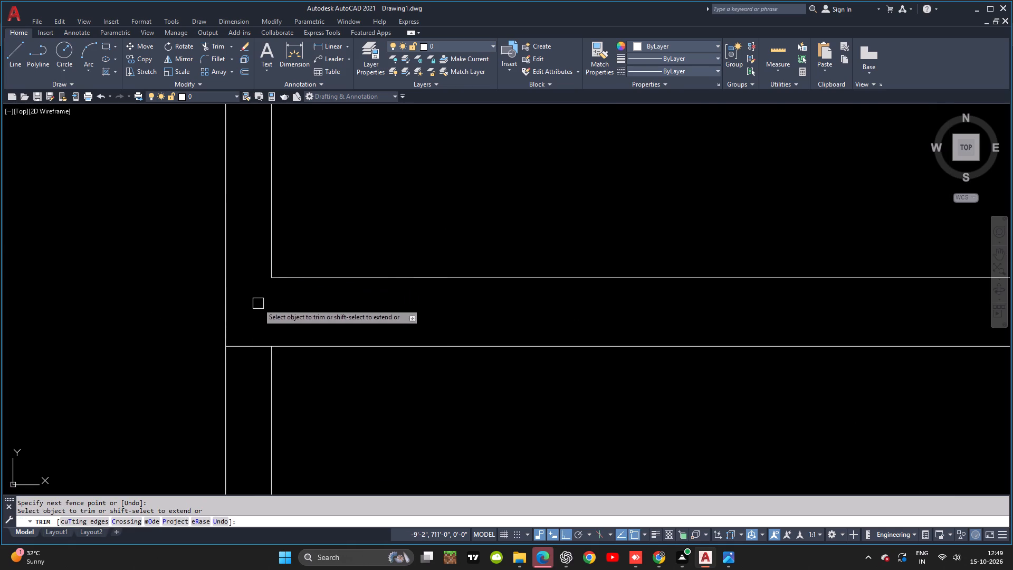
{"action": "left_click", "coordinate": [257, 301]}
{"action": "left_click", "coordinate": [255, 356]}
Trim the overlapping inner line ends at the boundary wall's bottom-left corner.
{"action": "scroll", "coordinate": [331, 337], "scroll_direction": "down", "scroll_amount": 3}
{"action": "middle_click_drag", "start_coordinate": [308, 322], "coordinate": [295, 303]}
{"action": "scroll", "coordinate": [413, 402], "scroll_direction": "down", "scroll_amount": 3}
{"action": "middle_click_drag", "start_coordinate": [400, 389], "coordinate": [374, 338]}
{"action": "middle_click_drag", "start_coordinate": [466, 445], "coordinate": [419, 362]}
{"action": "scroll", "coordinate": [316, 407], "scroll_direction": "up", "scroll_amount": 6}
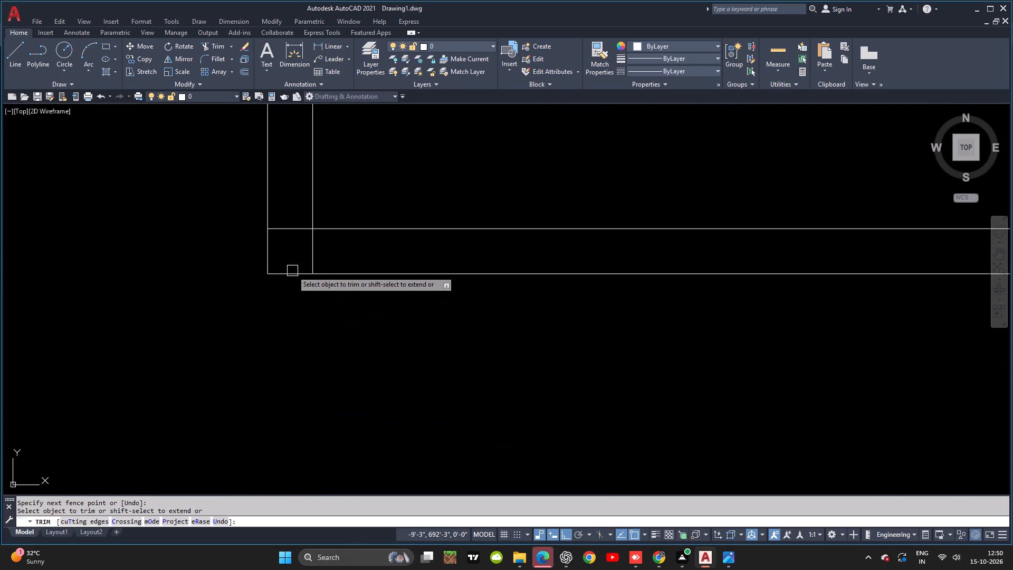
{"action": "left_click", "coordinate": [323, 248]}
{"action": "left_click", "coordinate": [293, 226]}
Examine the toilet below the master bedroom on the 2BHK reference plan in the browser, comparing it with the AutoCAD drawing.
{"action": "scroll", "coordinate": [359, 251], "scroll_direction": "down", "scroll_amount": 4}
{"action": "middle_click_drag", "start_coordinate": [451, 264], "coordinate": [329, 288]}
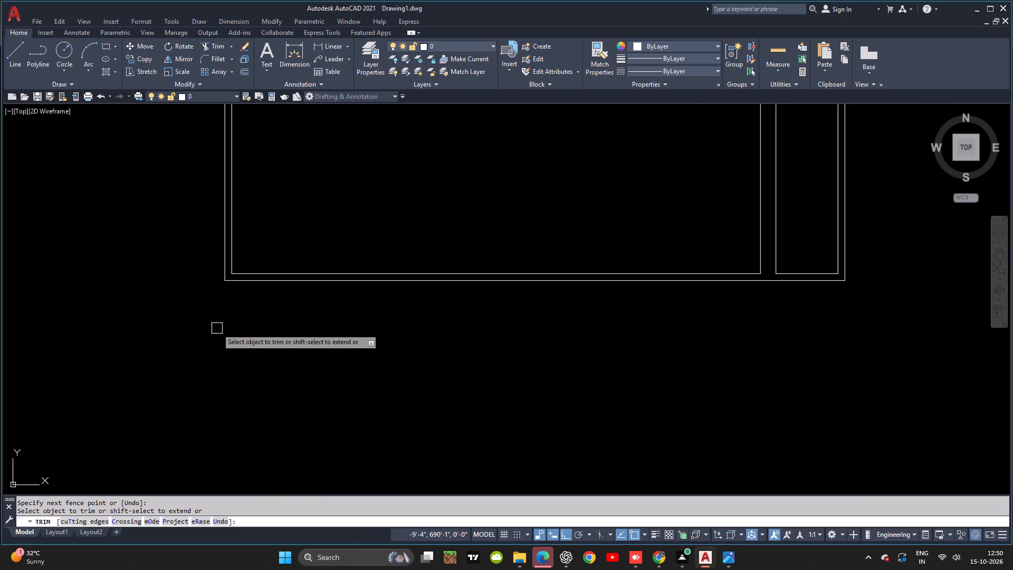
{"action": "scroll", "coordinate": [346, 327], "scroll_direction": "down", "scroll_amount": 3}
{"action": "middle_click_drag", "start_coordinate": [361, 345], "coordinate": [369, 428]}
{"action": "middle_click_drag", "start_coordinate": [370, 449], "coordinate": [374, 460]}
{"action": "key", "text": "alt+Tab"}
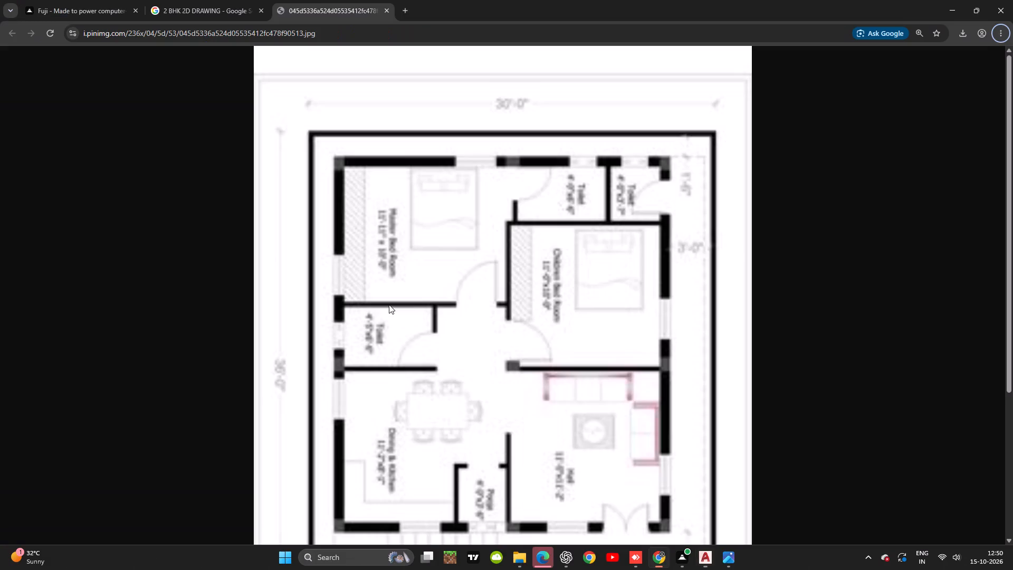
{"action": "key", "text": "Escape"}
{"action": "key", "text": "alt+Tab"}
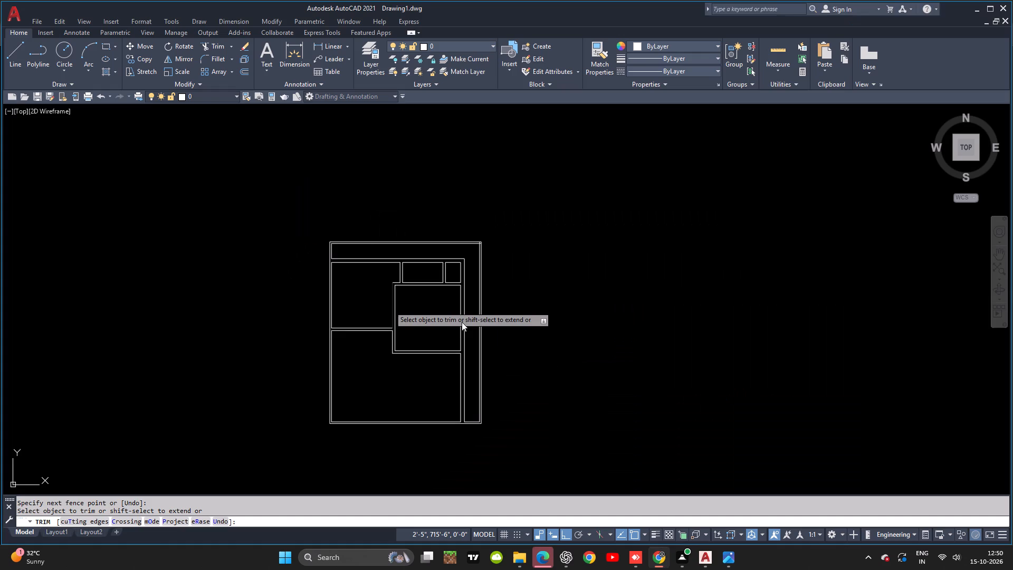
{"action": "key", "text": "Escape"}
{"action": "key", "text": "Escape"}
{"action": "key", "text": "alt+Tab"}
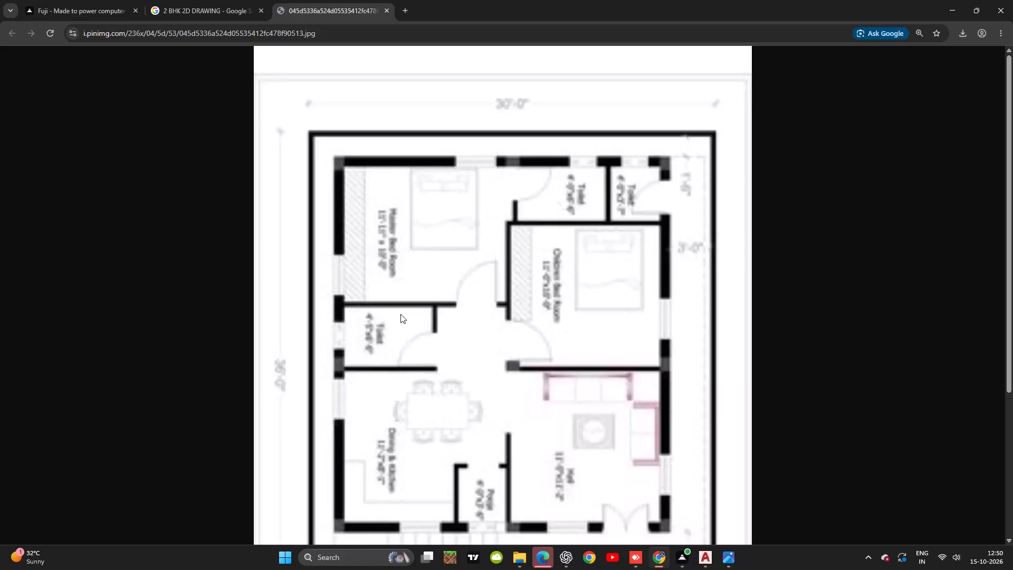
{"action": "key", "text": "alt+Tab"}
{"action": "key", "text": "alt+Tab"}
{"action": "key", "text": "alt+Tab"}
{"action": "key", "text": "alt+Tab"}
{"action": "key", "text": "alt+Tab"}
Close the 2BHK 1.jpg image viewer window and return to the AutoCAD drawing.
{"action": "key", "text": "alt+Tab"}
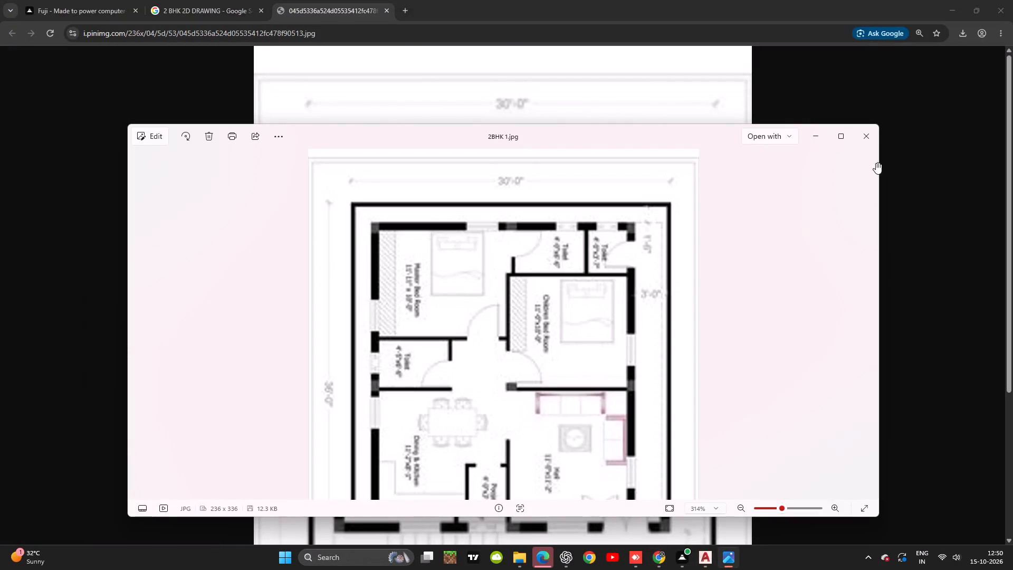
{"action": "left_click", "coordinate": [866, 134]}
{"action": "key", "text": "alt+Tab"}
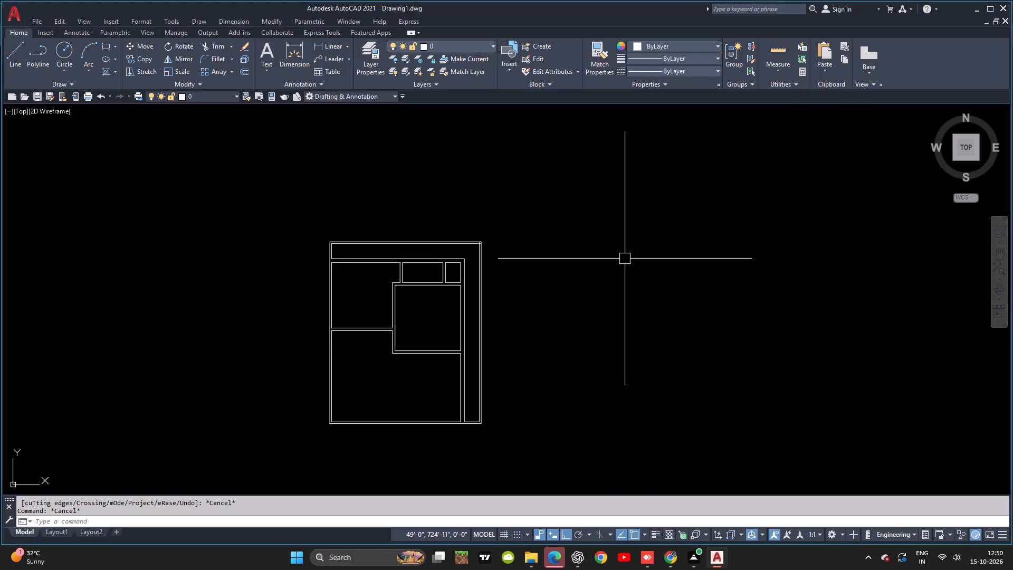
Offset the lower line of the master bedroom's lower partition 4 feet downward for the toilet.
{"action": "key", "text": "alt+Tab"}
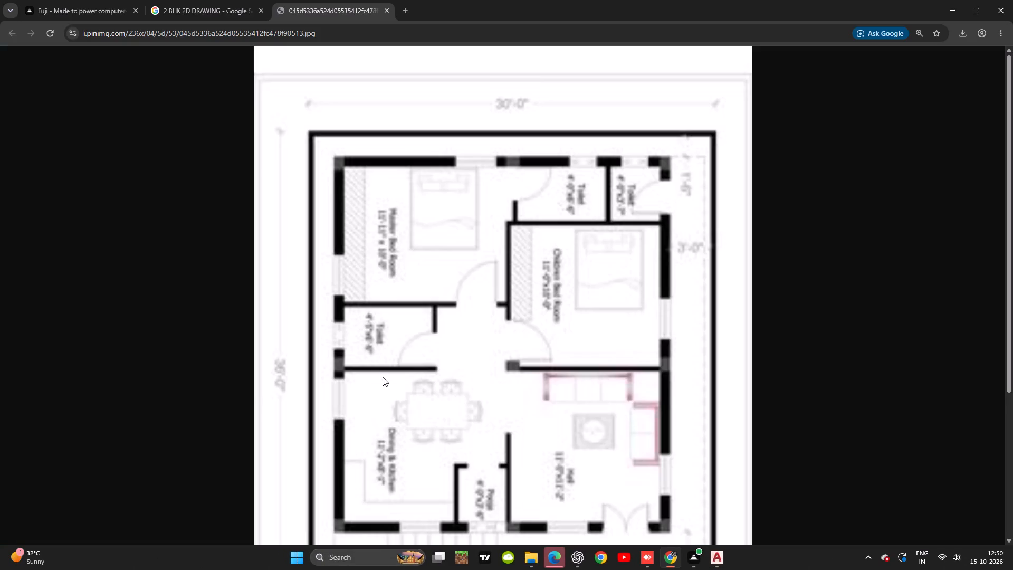
{"action": "key", "text": "alt+Tab"}
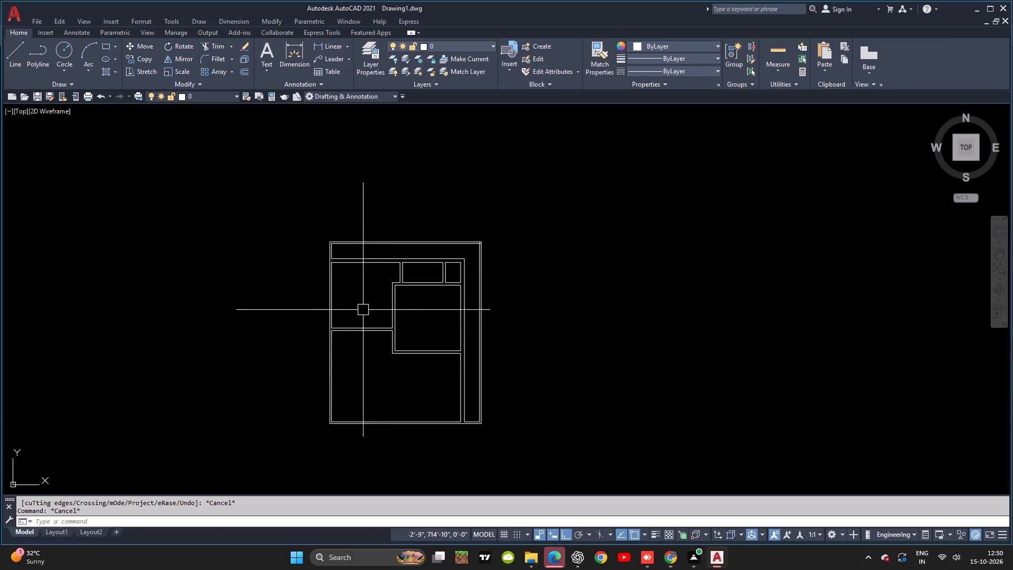
{"action": "scroll", "coordinate": [363, 309], "scroll_direction": "up", "scroll_amount": 3}
{"action": "middle_click_drag", "start_coordinate": [370, 371], "coordinate": [348, 253]}
{"action": "key", "text": "Escape"}
{"action": "key", "text": "Escape"}
{"action": "type", "text": "O 4'"}
{"action": "key", "text": "Return"}
{"action": "left_click", "coordinate": [316, 284]}
{"action": "left_click", "coordinate": [328, 341]}
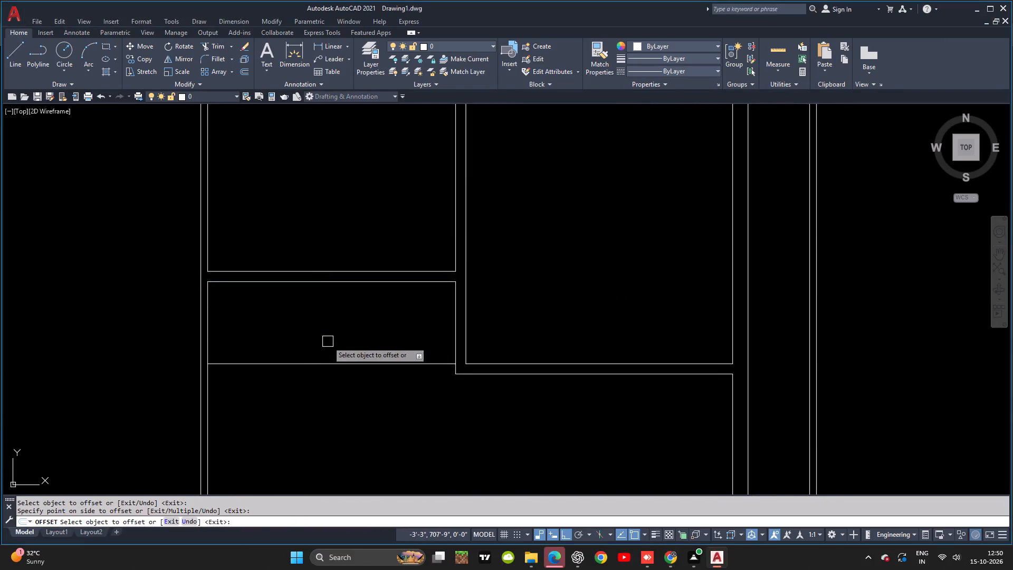
Offset the toilet's lower line 6 inches downward to form its partition.
{"action": "middle_click_drag", "start_coordinate": [319, 329], "coordinate": [307, 307]}
{"action": "key", "text": "Escape"}
{"action": "type", "text": "O 6"}
{"action": "key", "text": "space"}
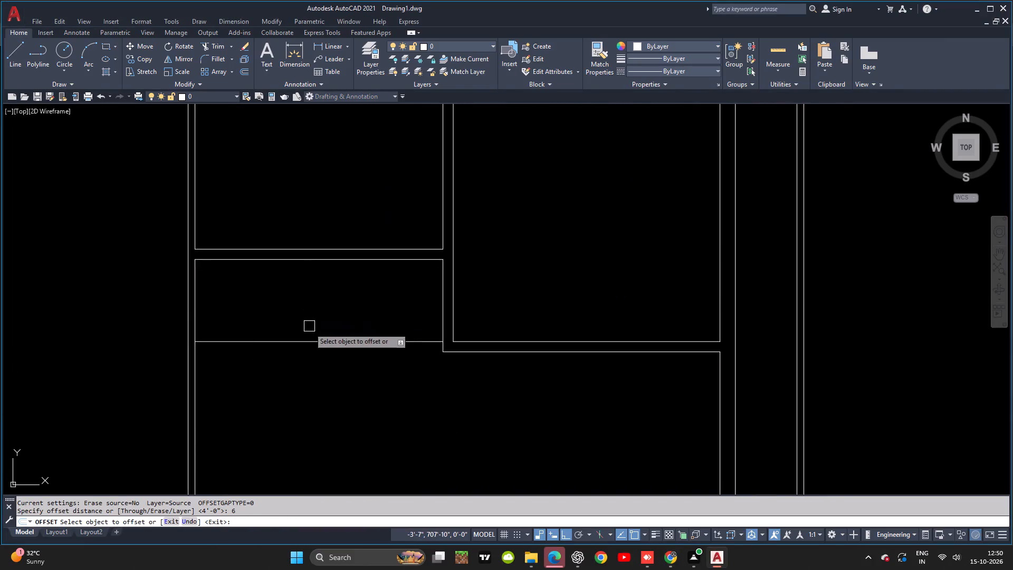
{"action": "left_click", "coordinate": [305, 336]}
{"action": "left_click", "coordinate": [311, 362]}
{"action": "left_click", "coordinate": [310, 343]}
{"action": "left_click", "coordinate": [315, 376]}
{"action": "key", "text": "Escape"}
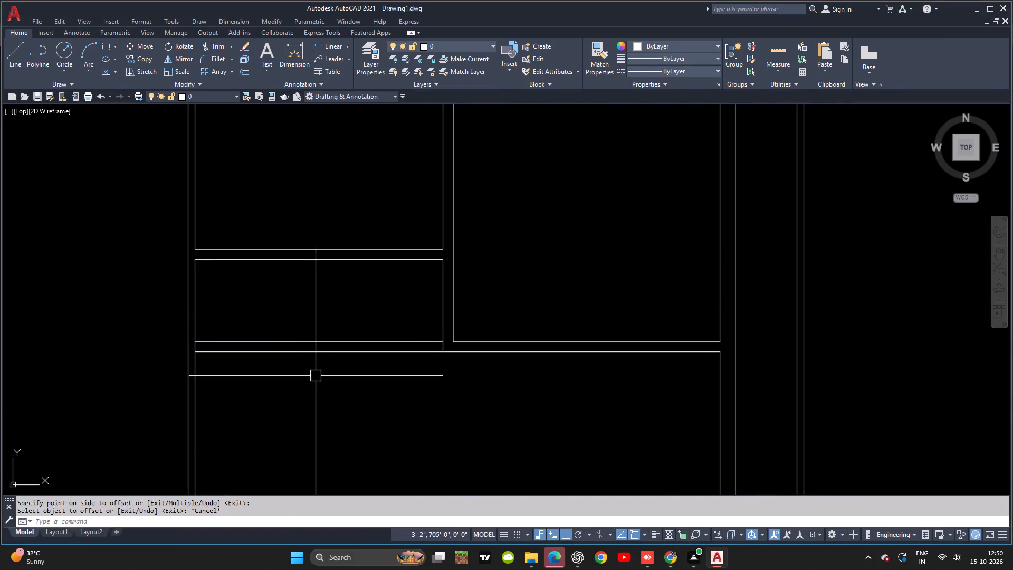
Trim the toilet's vertical partition line where it crosses the 6-inch partition below the toilet.
{"action": "key", "text": "alt+Tab"}
{"action": "key", "text": "alt+Tab"}
{"action": "key", "text": "Escape"}
{"action": "key", "text": "Escape"}
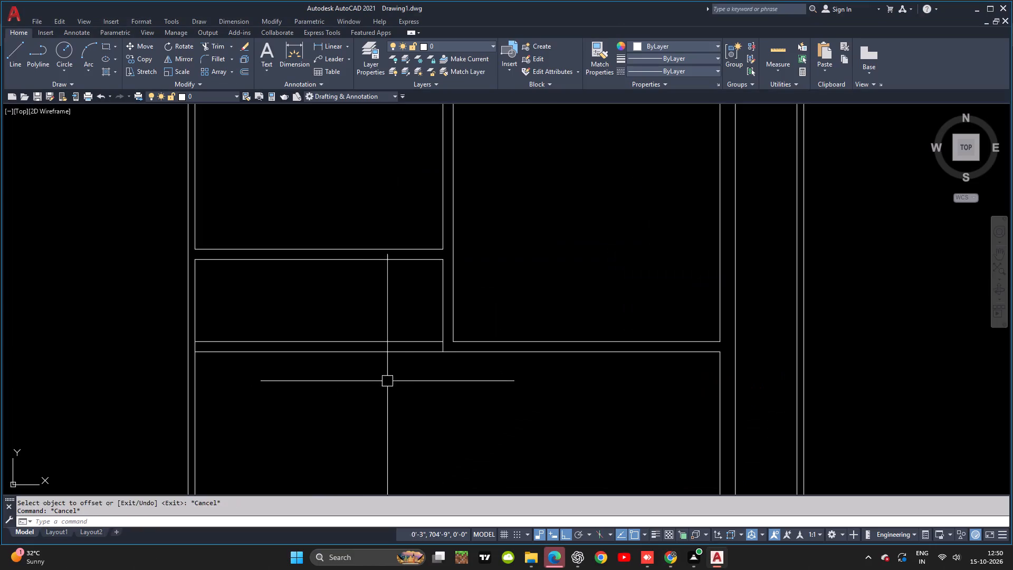
{"action": "key", "text": "t"}
{"action": "key", "text": "r"}
{"action": "key", "text": "space"}
{"action": "key", "text": "space"}
{"action": "left_click", "coordinate": [456, 379]}
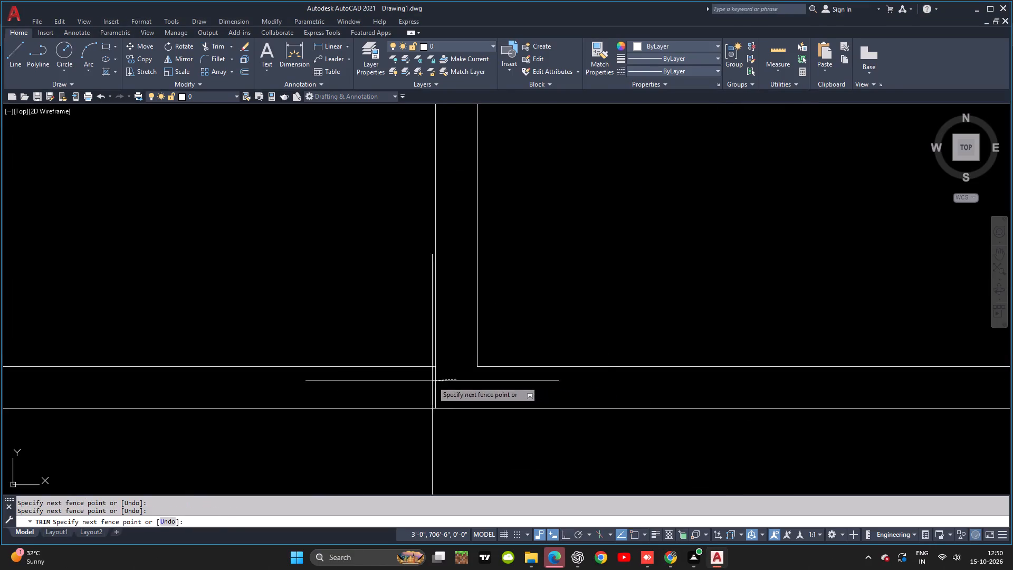
{"action": "left_click", "coordinate": [431, 381]}
{"action": "scroll", "coordinate": [454, 393], "scroll_direction": "down", "scroll_amount": 4}
{"action": "middle_click_drag", "start_coordinate": [438, 373], "coordinate": [434, 217]}
{"action": "middle_click_drag", "start_coordinate": [460, 330], "coordinate": [445, 314]}
{"action": "key", "text": "Escape"}
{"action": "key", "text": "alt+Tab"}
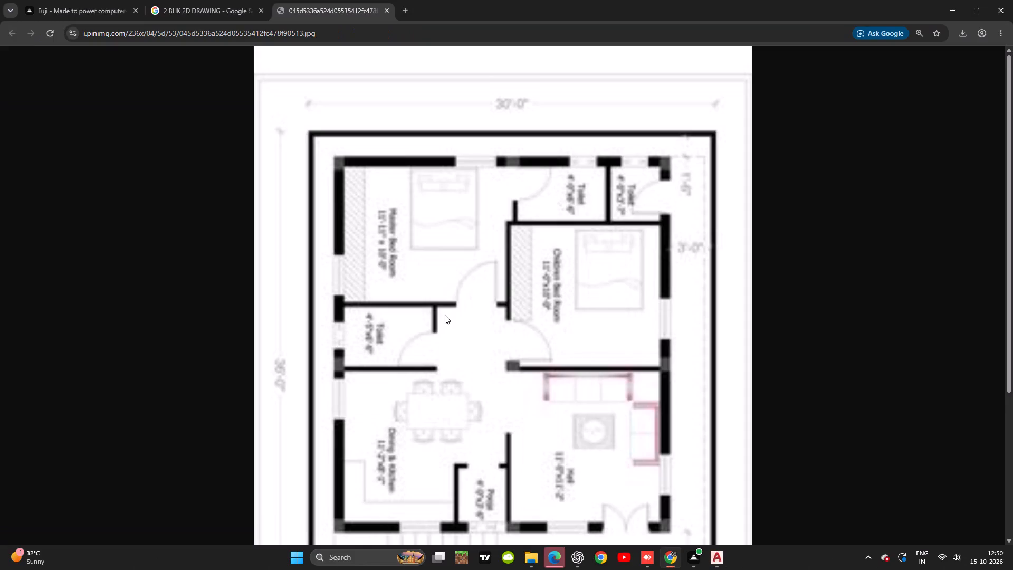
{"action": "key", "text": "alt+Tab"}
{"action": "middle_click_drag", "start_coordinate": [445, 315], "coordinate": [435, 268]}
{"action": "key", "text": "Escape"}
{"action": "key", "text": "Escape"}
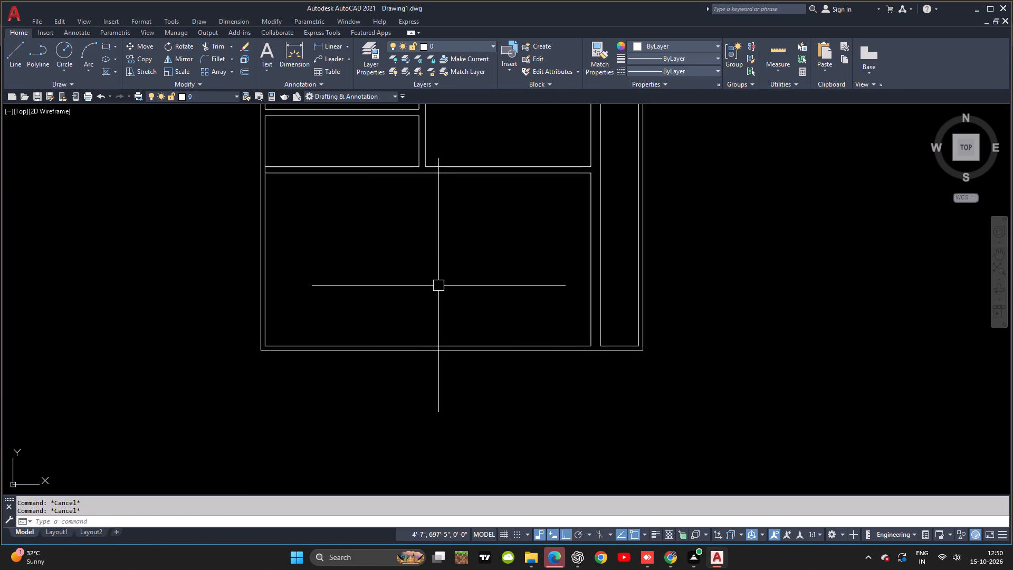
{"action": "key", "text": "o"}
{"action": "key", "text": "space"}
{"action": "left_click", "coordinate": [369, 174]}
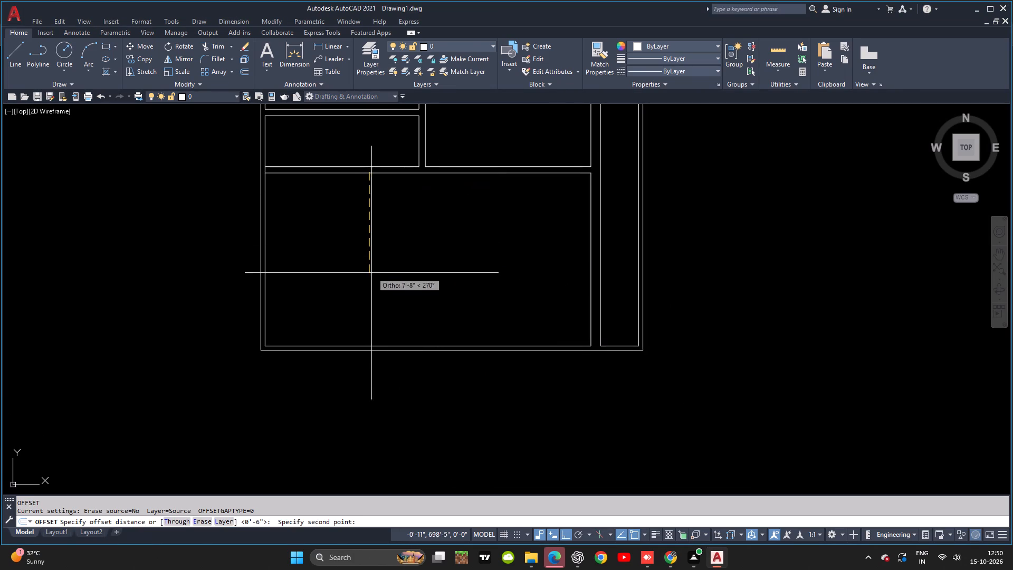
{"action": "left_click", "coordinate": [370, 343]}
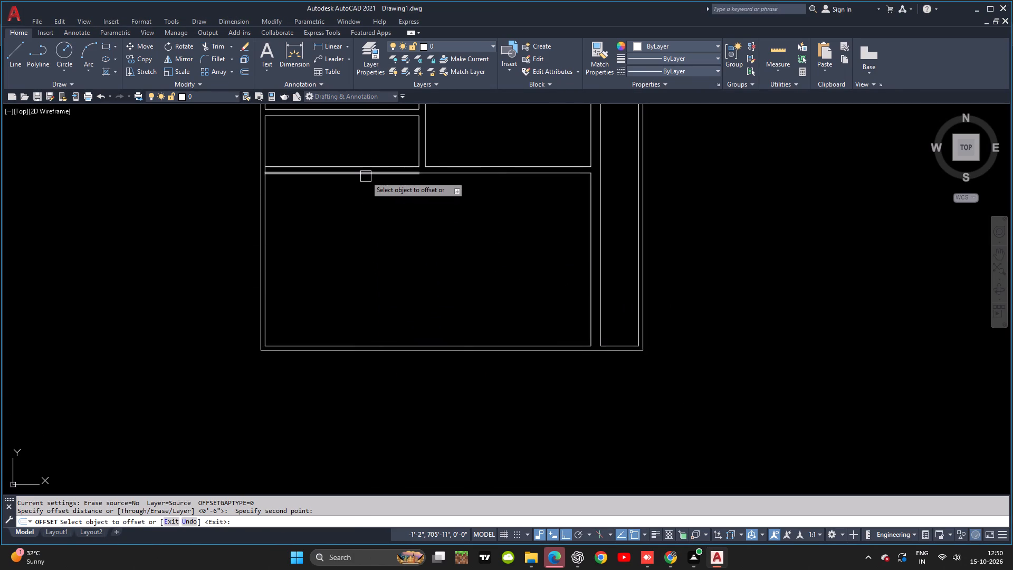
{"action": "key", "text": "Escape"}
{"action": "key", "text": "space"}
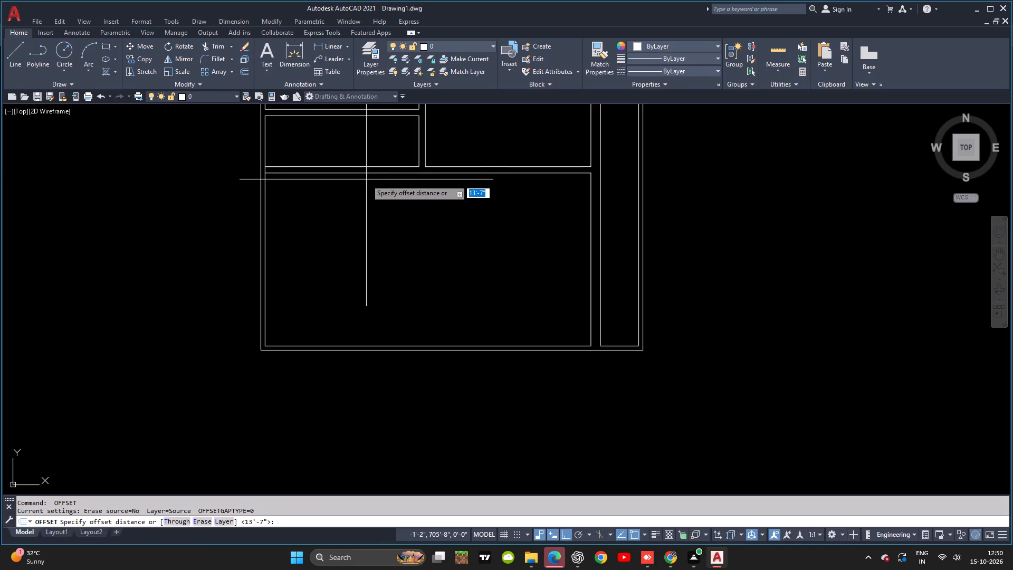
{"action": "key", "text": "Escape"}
Examine the dining and kitchen, pooja and hall area on the 2BHK reference plan in the browser, comparing it with the AutoCAD drawing.
{"action": "key", "text": "alt+Tab"}
{"action": "scroll", "coordinate": [387, 244], "scroll_direction": "down", "scroll_amount": 2}
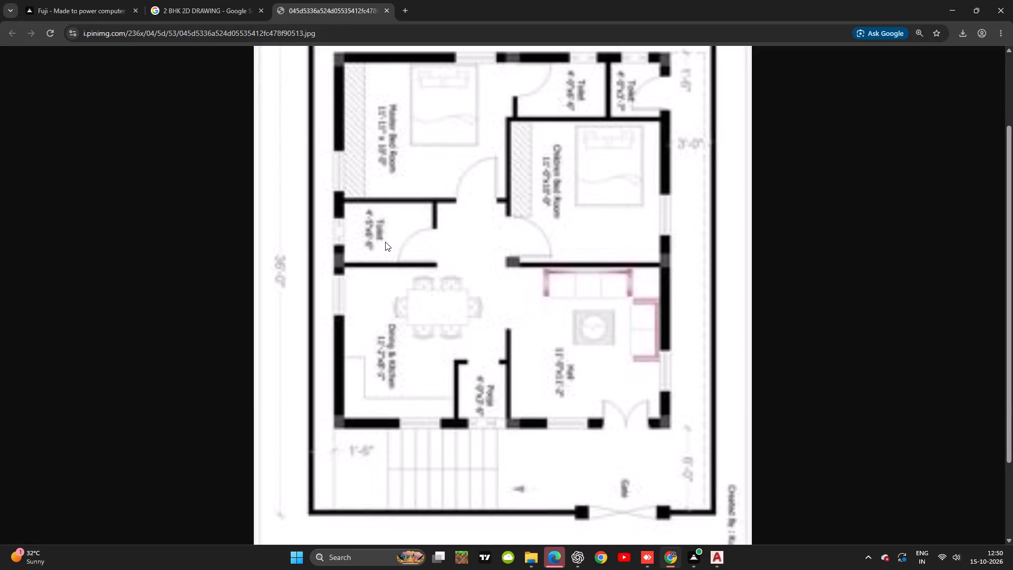
{"action": "key", "text": "alt+Tab"}
{"action": "key", "text": "Escape"}
{"action": "key", "text": "Escape"}
{"action": "key", "text": "alt+Tab"}
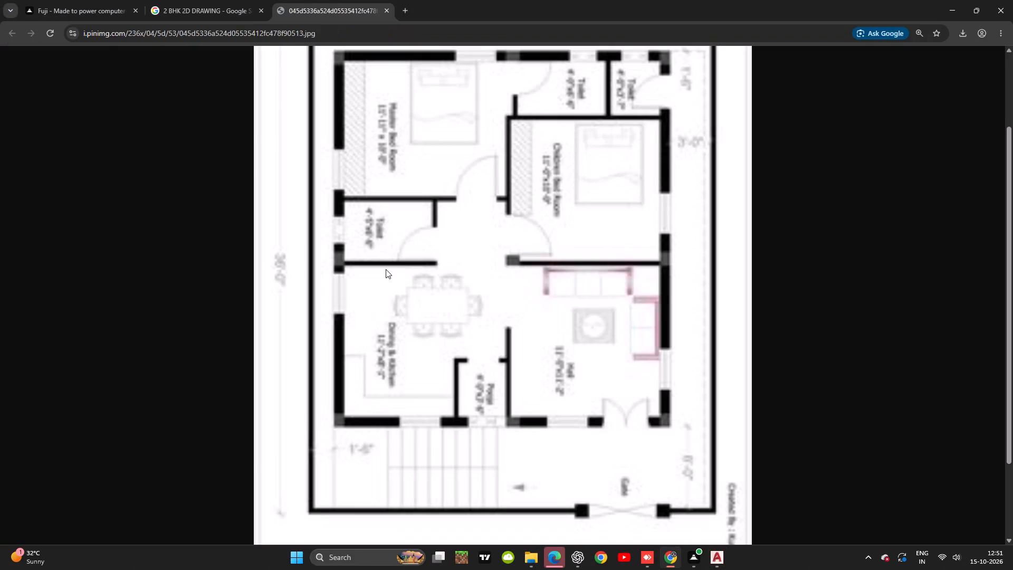
{"action": "key", "text": "alt+Tab"}
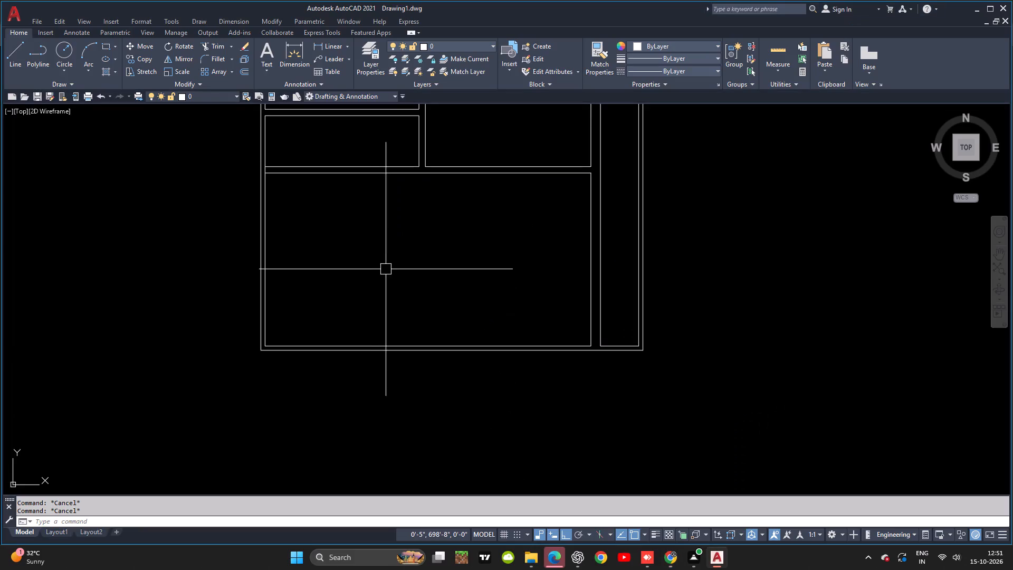
{"action": "middle_click_drag", "start_coordinate": [386, 272], "coordinate": [394, 375]}
{"action": "scroll", "coordinate": [394, 379], "scroll_direction": "down", "scroll_amount": 2}
{"action": "middle_click_drag", "start_coordinate": [368, 358], "coordinate": [360, 338]}
{"action": "key", "text": "Escape"}
{"action": "key", "text": "alt+Tab"}
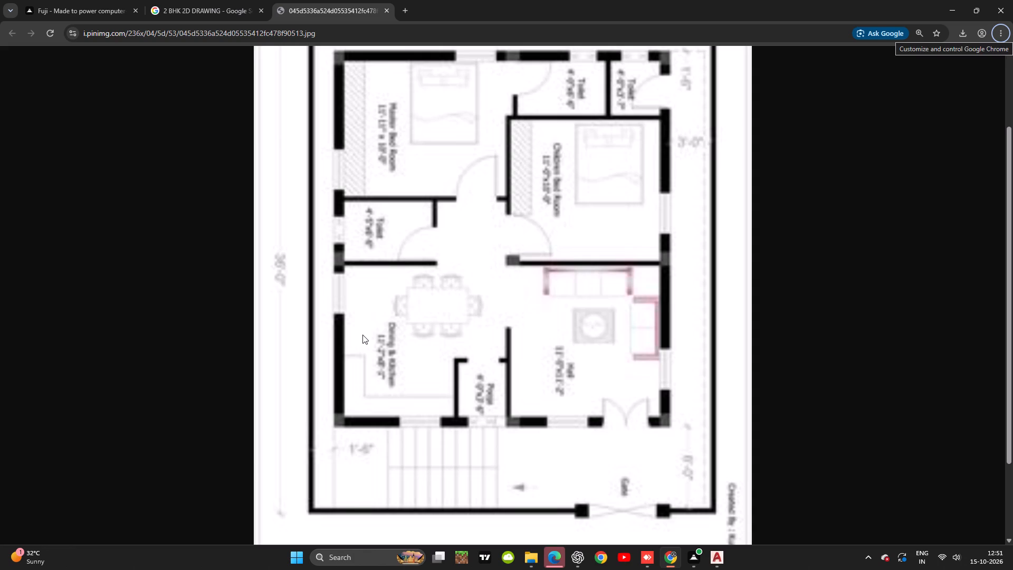
{"action": "key", "text": "alt+Tab"}
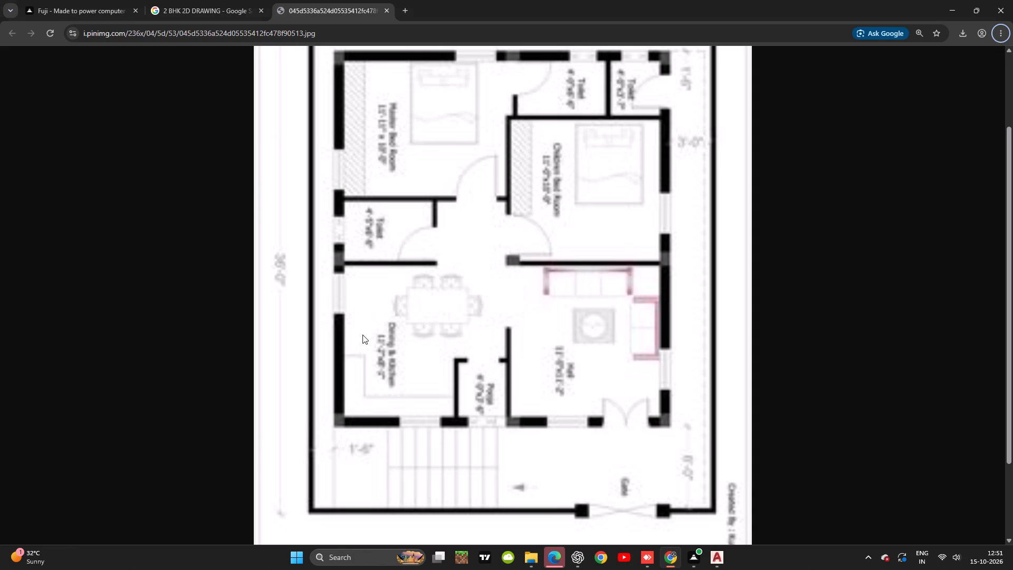
{"action": "key", "text": "alt+Tab"}
{"action": "key", "text": "alt+Tab"}
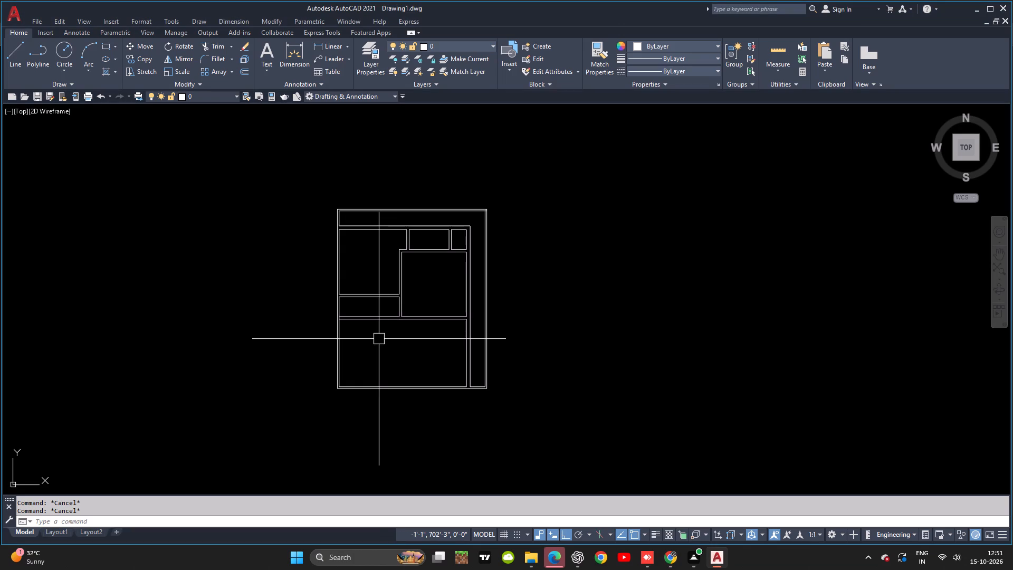
{"action": "key", "text": "alt+Tab"}
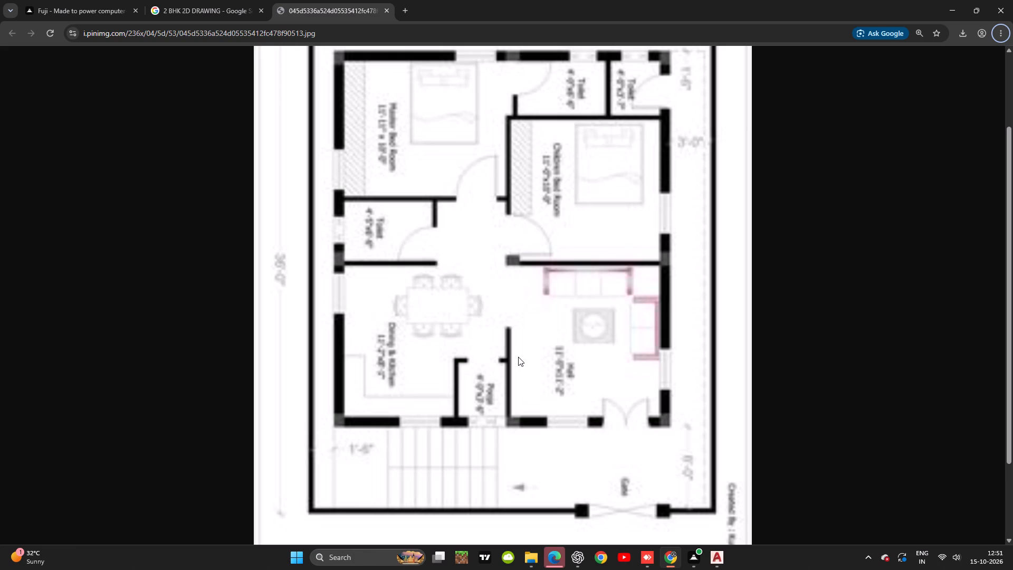
{"action": "key", "text": "alt+Tab"}
{"action": "key", "text": "alt+Tab"}
{"action": "key", "text": "alt+Tab"}
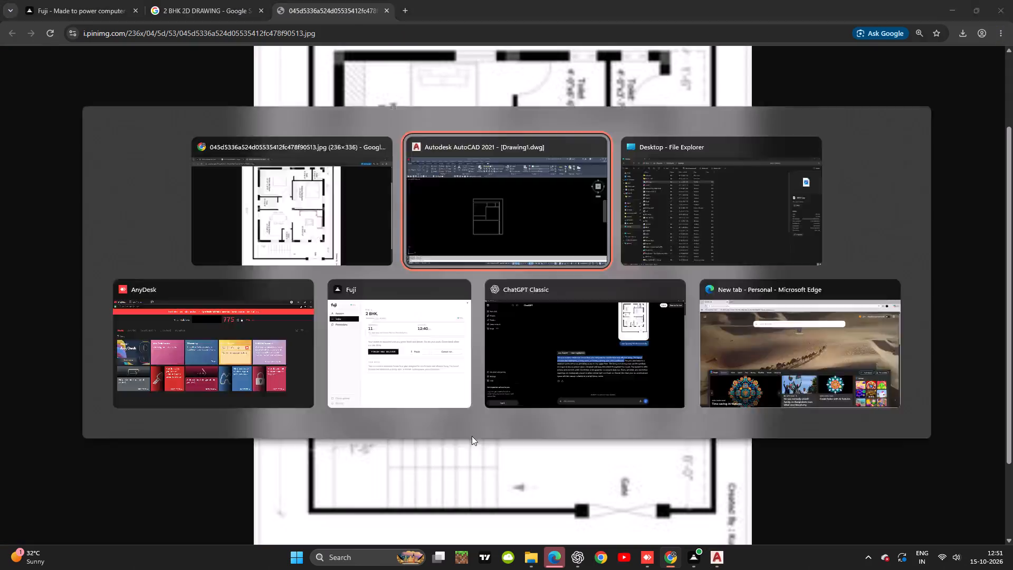
{"action": "scroll", "coordinate": [356, 365], "scroll_direction": "up", "scroll_amount": 2}
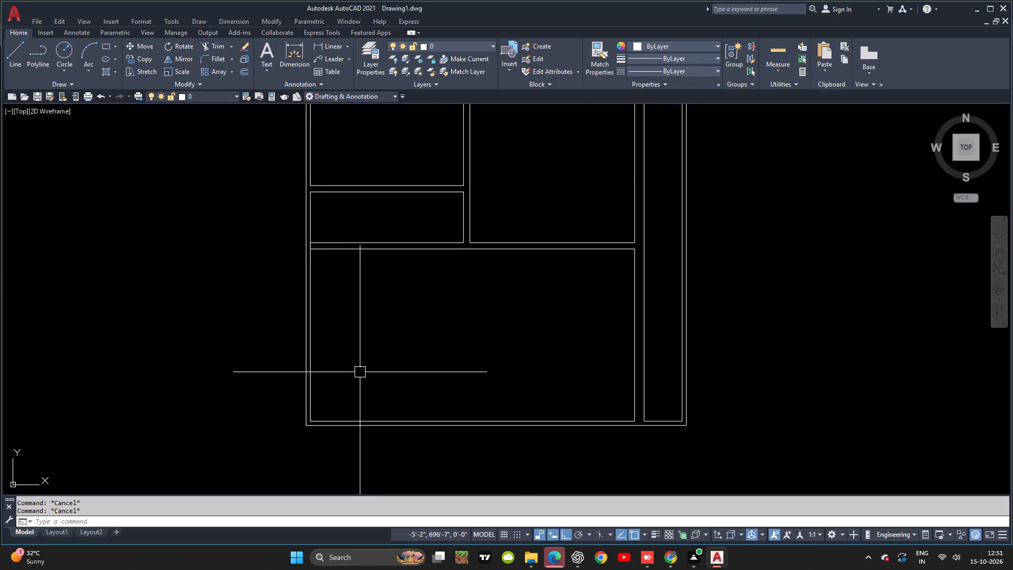
Bring up the AnyDesk window and close it.
{"action": "left_click", "coordinate": [653, 563]}
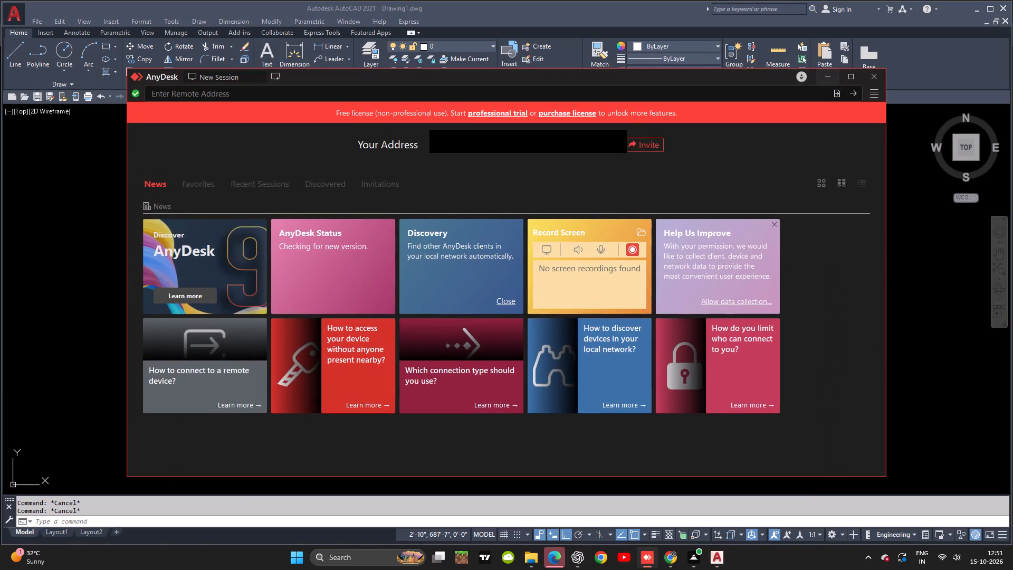
{"action": "left_click", "coordinate": [869, 72]}
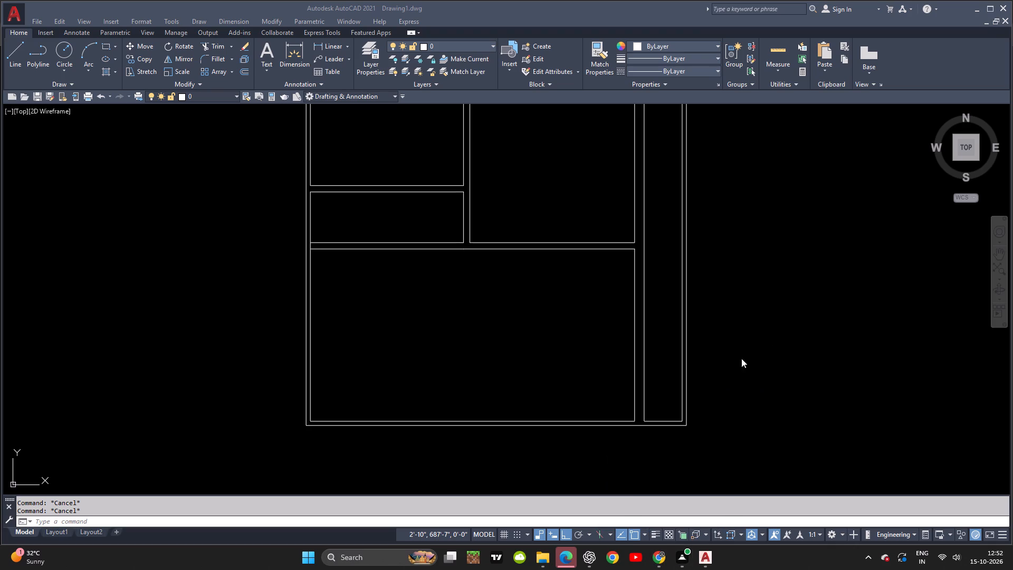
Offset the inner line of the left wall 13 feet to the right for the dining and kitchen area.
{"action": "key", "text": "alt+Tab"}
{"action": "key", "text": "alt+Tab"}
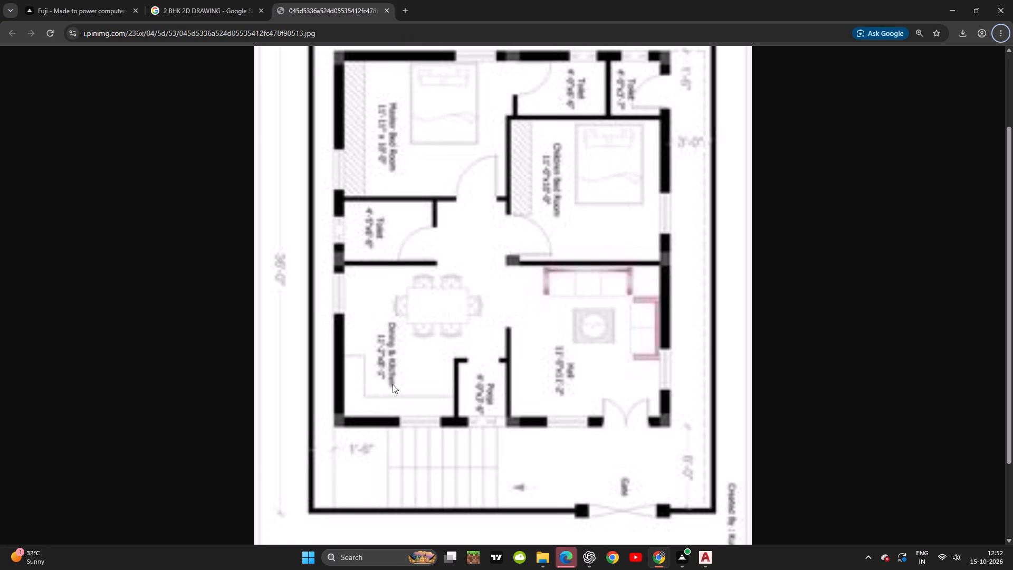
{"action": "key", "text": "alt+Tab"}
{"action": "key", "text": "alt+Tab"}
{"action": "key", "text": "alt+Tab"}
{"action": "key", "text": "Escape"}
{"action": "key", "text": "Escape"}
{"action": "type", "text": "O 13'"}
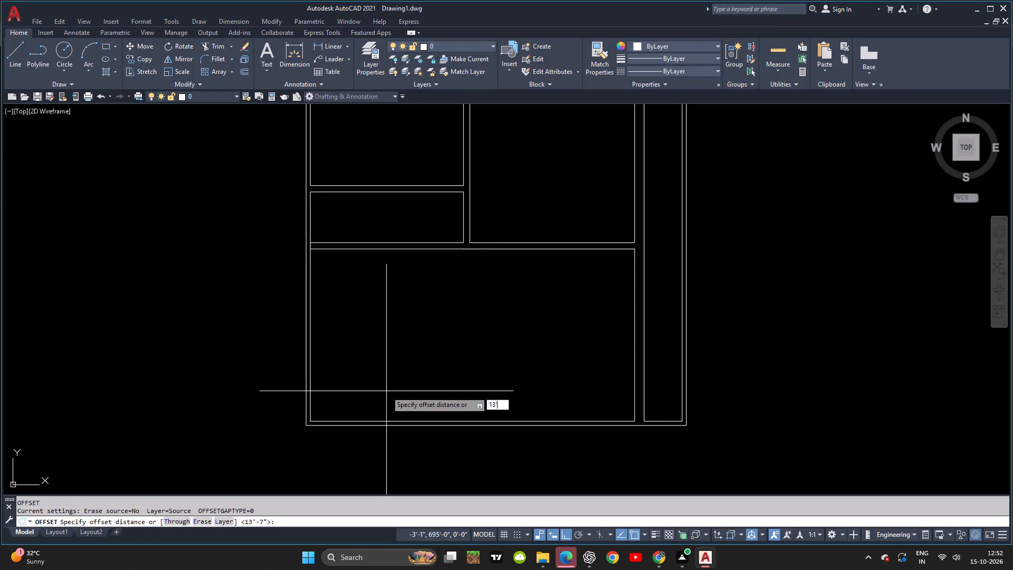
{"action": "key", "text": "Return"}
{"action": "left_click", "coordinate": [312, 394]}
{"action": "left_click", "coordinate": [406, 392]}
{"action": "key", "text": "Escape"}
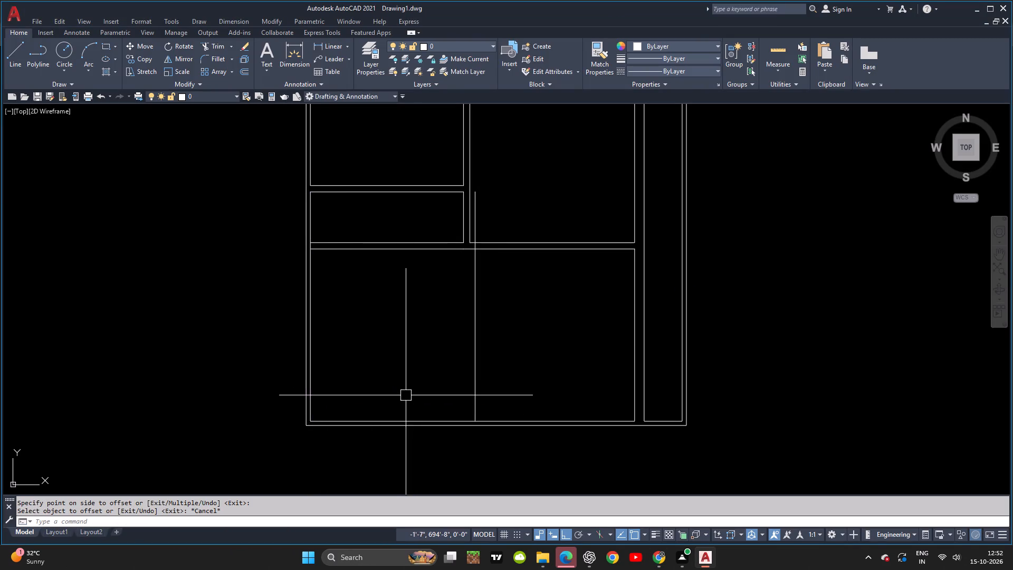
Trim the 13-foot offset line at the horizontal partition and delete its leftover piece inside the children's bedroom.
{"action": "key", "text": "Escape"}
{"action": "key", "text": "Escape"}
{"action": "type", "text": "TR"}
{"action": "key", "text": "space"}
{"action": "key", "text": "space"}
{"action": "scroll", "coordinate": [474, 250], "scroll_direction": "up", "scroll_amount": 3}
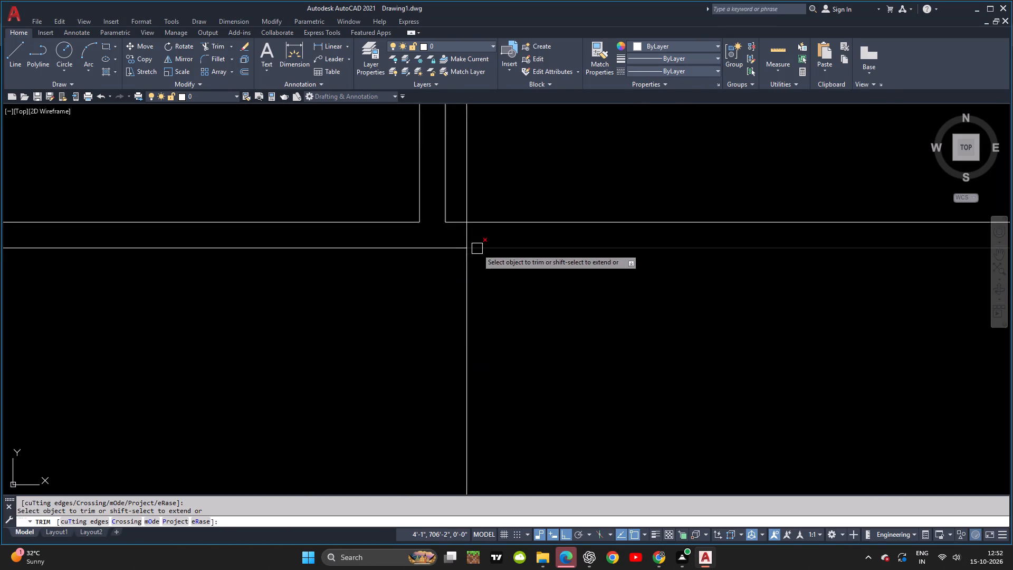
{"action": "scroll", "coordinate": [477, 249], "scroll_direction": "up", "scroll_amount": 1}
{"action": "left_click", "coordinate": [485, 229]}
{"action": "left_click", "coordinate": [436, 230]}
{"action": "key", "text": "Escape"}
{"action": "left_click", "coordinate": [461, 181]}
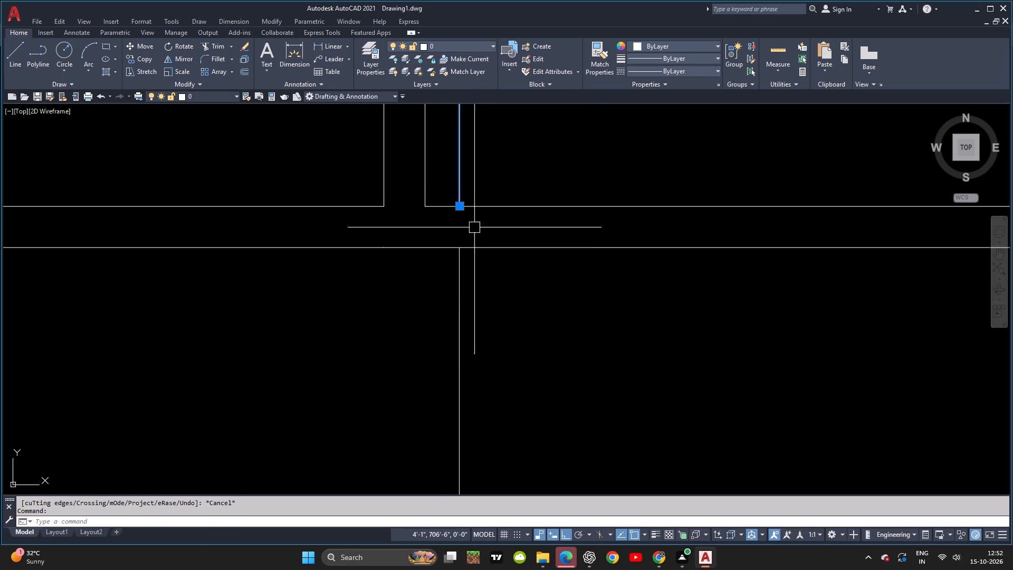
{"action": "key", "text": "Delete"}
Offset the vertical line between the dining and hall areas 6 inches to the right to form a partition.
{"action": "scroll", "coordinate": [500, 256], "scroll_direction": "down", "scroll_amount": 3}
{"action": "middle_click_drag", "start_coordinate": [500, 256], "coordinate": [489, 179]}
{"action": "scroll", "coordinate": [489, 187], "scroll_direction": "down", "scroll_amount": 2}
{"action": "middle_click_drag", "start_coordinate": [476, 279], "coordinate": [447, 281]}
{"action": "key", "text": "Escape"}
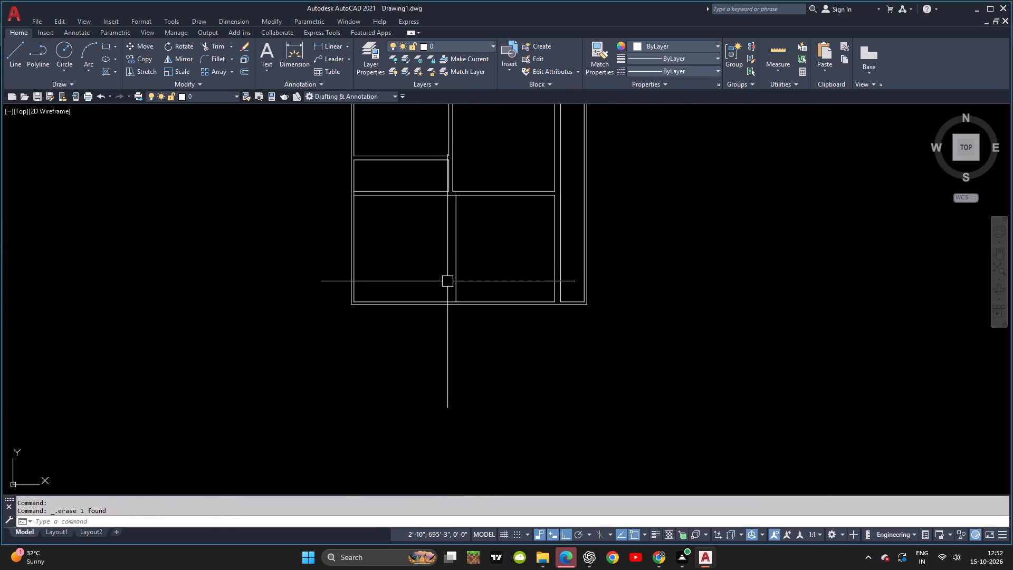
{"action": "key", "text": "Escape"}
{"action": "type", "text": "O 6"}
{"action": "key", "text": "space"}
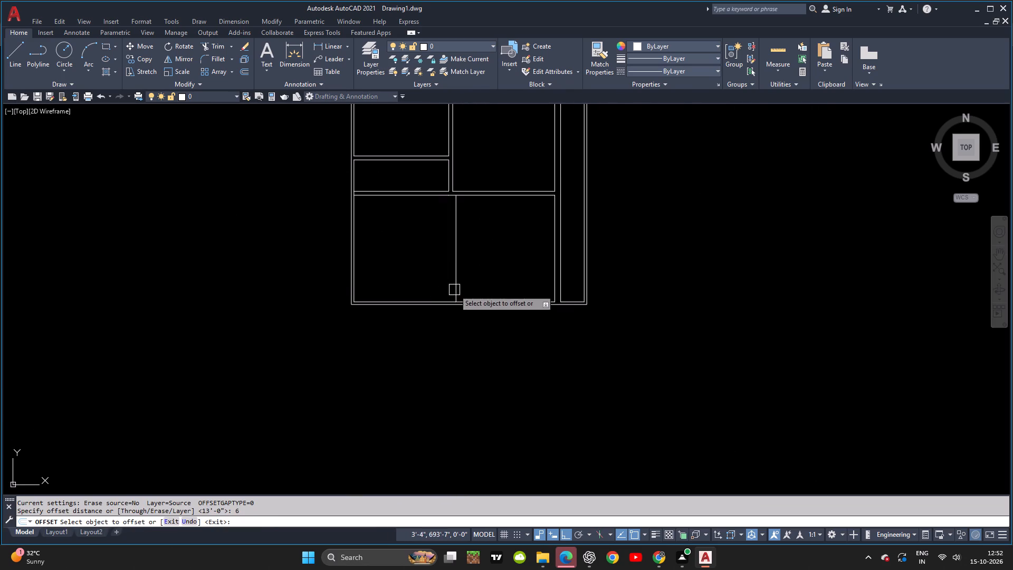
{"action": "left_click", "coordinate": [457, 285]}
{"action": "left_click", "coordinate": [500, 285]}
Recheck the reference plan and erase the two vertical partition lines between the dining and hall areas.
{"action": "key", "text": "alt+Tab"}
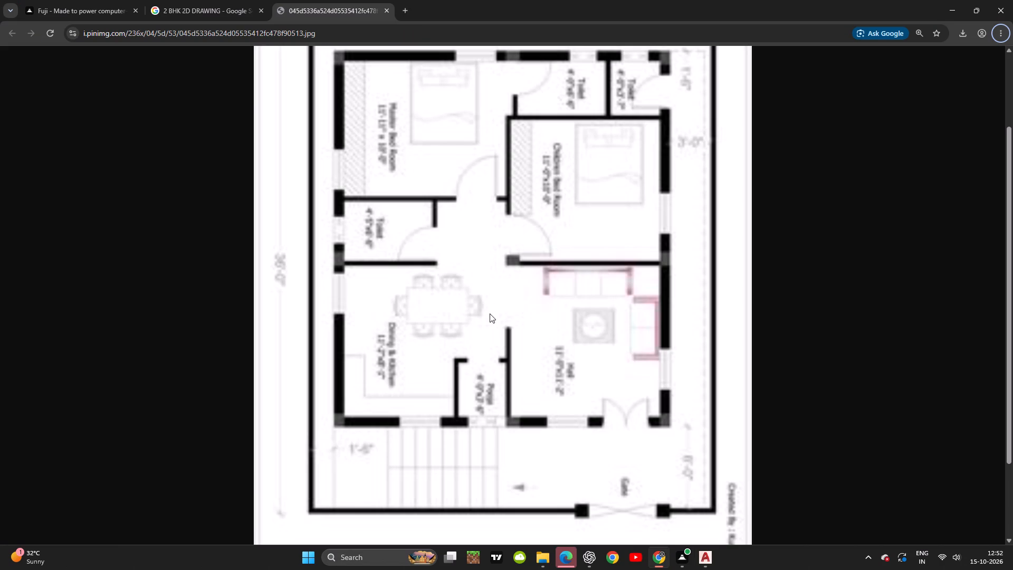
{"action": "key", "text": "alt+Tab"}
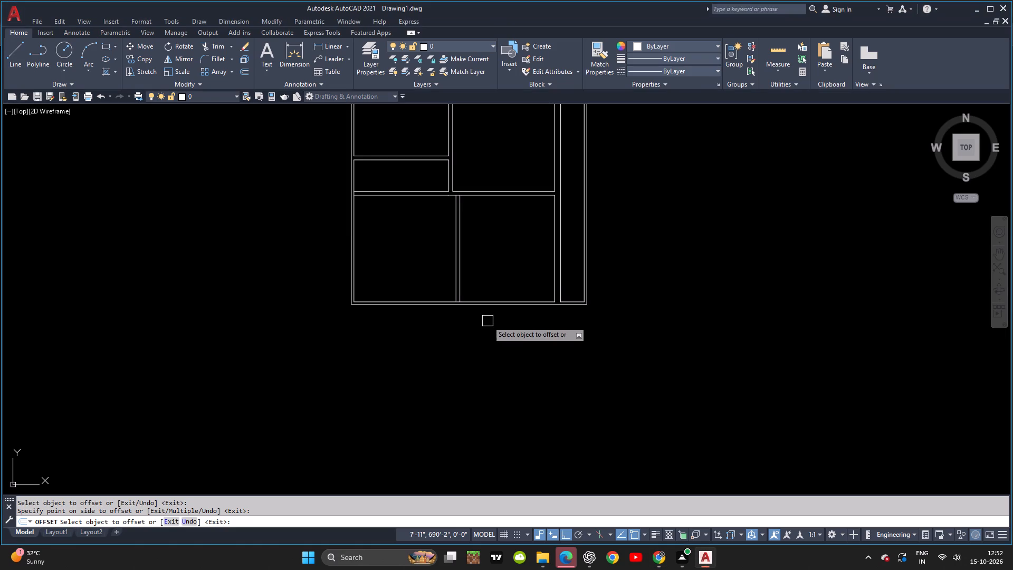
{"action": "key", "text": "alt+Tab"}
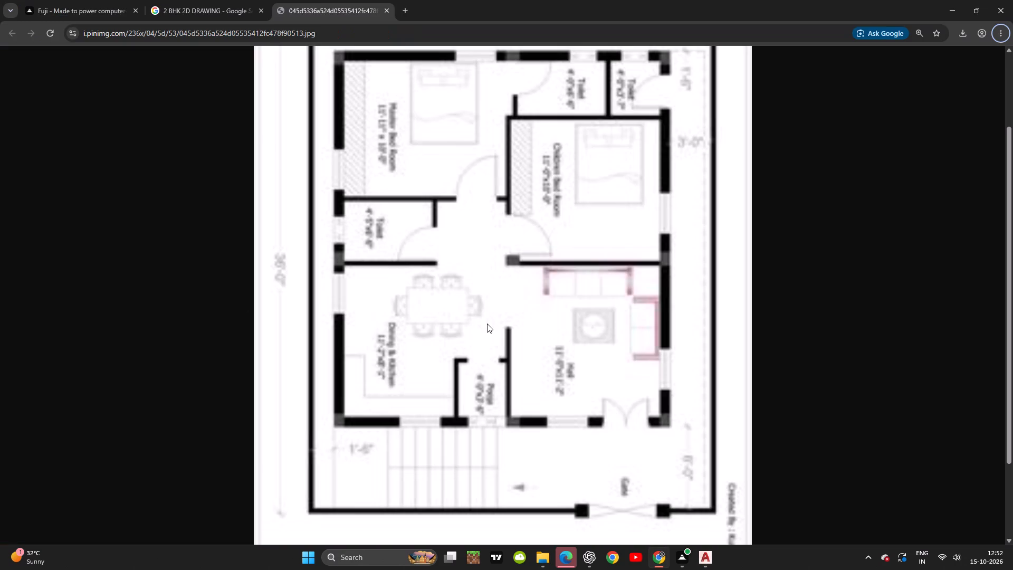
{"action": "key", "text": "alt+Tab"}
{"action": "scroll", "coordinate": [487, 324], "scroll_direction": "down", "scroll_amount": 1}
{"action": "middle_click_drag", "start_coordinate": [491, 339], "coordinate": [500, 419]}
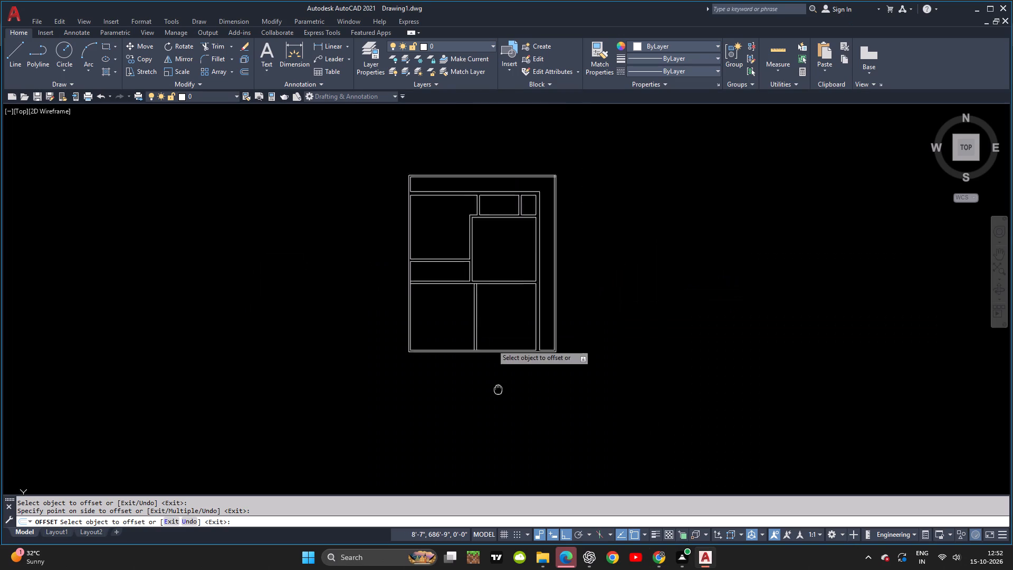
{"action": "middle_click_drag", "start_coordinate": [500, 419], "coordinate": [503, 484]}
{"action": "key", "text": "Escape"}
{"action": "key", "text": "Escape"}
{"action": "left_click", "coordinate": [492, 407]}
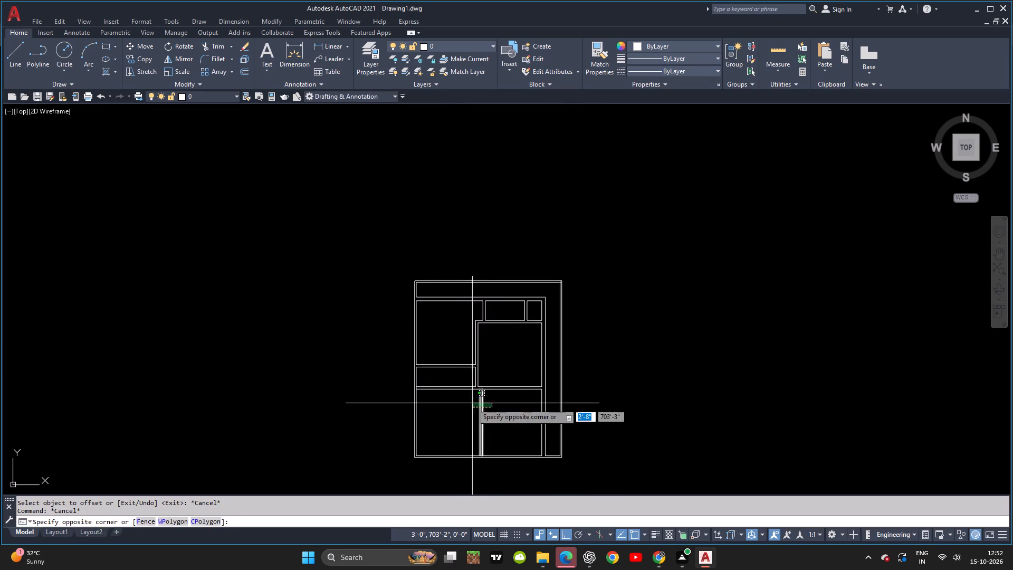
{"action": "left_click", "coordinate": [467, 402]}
Extend both vertical partition lines beside the children's bedroom down through the horizontal partition to the inner line of the bottom wall.
{"action": "scroll", "coordinate": [480, 384], "scroll_direction": "up", "scroll_amount": 3}
{"action": "middle_click_drag", "start_coordinate": [476, 378], "coordinate": [465, 297]}
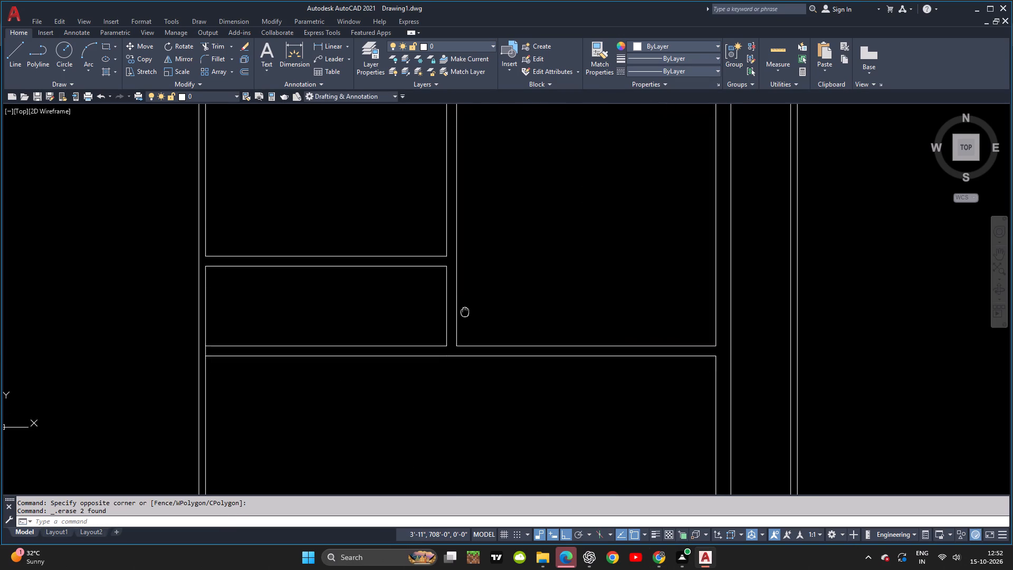
{"action": "middle_click_drag", "start_coordinate": [465, 297], "coordinate": [465, 277]}
{"action": "key", "text": "Escape"}
{"action": "key", "text": "Escape"}
{"action": "type", "text": "RC"}
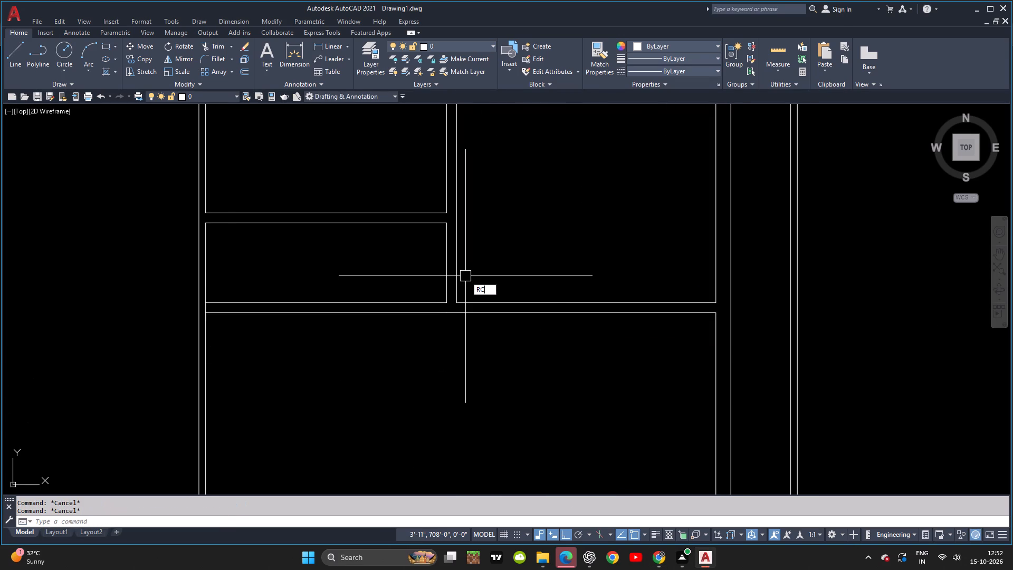
{"action": "key", "text": "BackSpace"}
{"action": "key", "text": "BackSpace"}
{"action": "key", "text": "BackSpace"}
{"action": "type", "text": "EX"}
{"action": "key", "text": "space"}
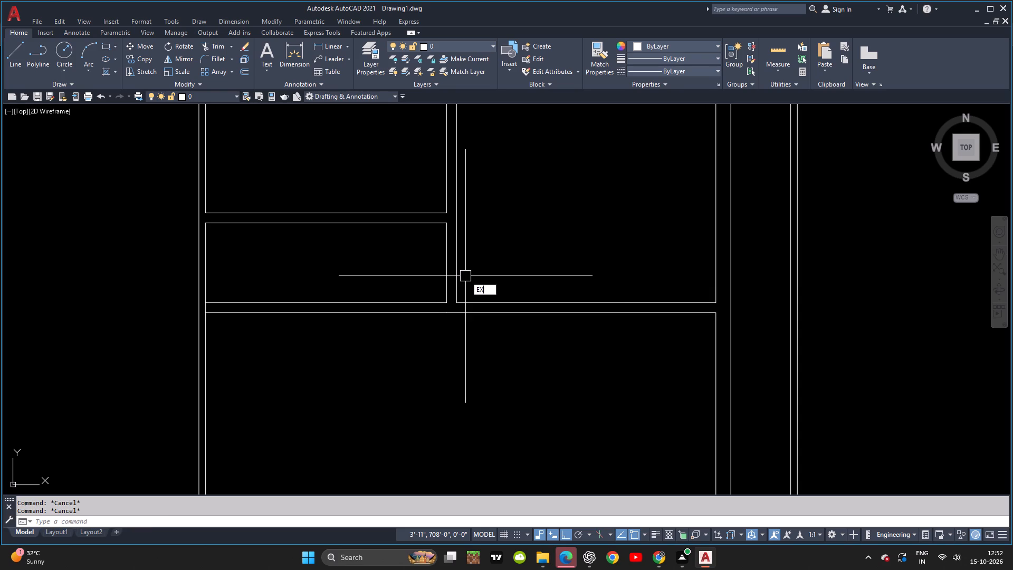
{"action": "key", "text": "space"}
{"action": "left_click", "coordinate": [470, 281]}
{"action": "left_click", "coordinate": [391, 285]}
{"action": "left_click", "coordinate": [478, 270]}
{"action": "left_click", "coordinate": [396, 275]}
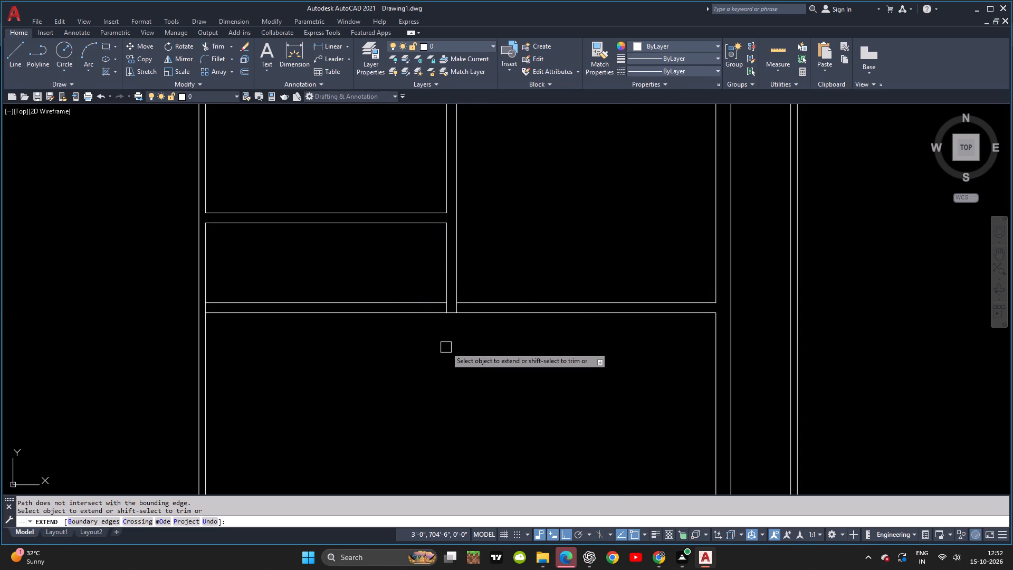
{"action": "scroll", "coordinate": [446, 347], "scroll_direction": "down", "scroll_amount": 1}
{"action": "middle_click_drag", "start_coordinate": [442, 346], "coordinate": [433, 272]}
{"action": "scroll", "coordinate": [435, 270], "scroll_direction": "down", "scroll_amount": 1}
{"action": "left_click", "coordinate": [456, 235]}
{"action": "left_click", "coordinate": [427, 248]}
{"action": "key", "text": "Escape"}
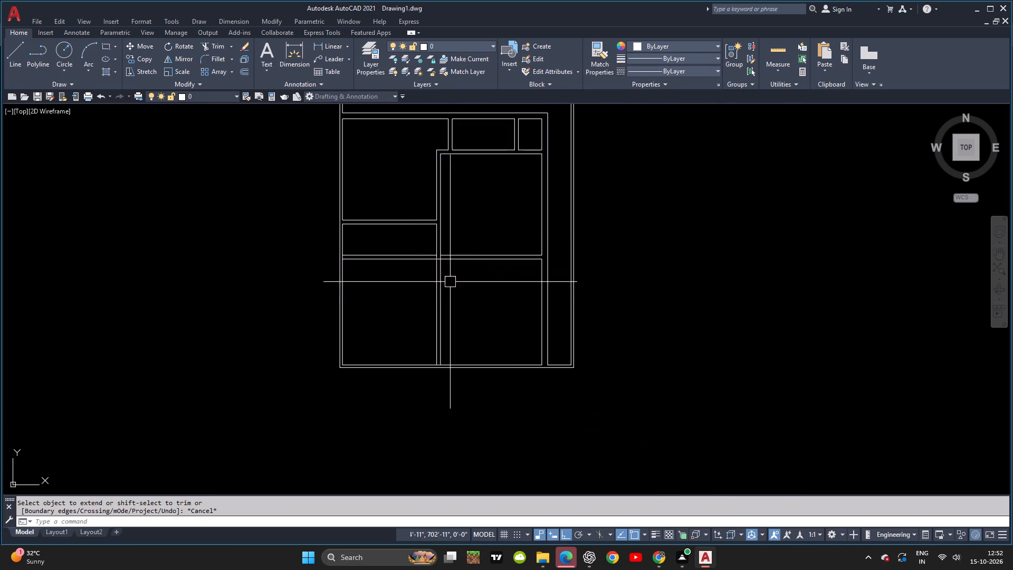
Trim the two vertical partition lines where they cross the thickness of the horizontal partition.
{"action": "scroll", "coordinate": [439, 254], "scroll_direction": "up", "scroll_amount": 5}
{"action": "type", "text": "TR"}
{"action": "key", "text": "space"}
{"action": "key", "text": "space"}
{"action": "left_click", "coordinate": [467, 288]}
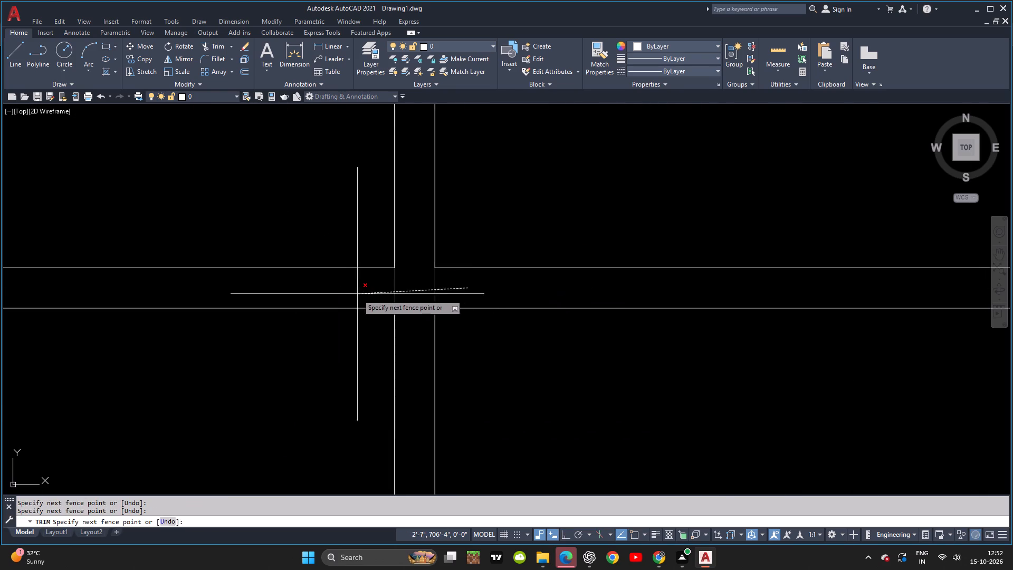
{"action": "left_click", "coordinate": [352, 294]}
{"action": "key", "text": "Escape"}
Trim the horizontal partition's lower line between the two vertical lines separating the dining area from the hall.
{"action": "scroll", "coordinate": [435, 346], "scroll_direction": "down", "scroll_amount": 3}
{"action": "middle_click_drag", "start_coordinate": [434, 345], "coordinate": [431, 253]}
{"action": "scroll", "coordinate": [437, 240], "scroll_direction": "up", "scroll_amount": 2}
{"action": "key", "text": "space"}
{"action": "left_click", "coordinate": [412, 252]}
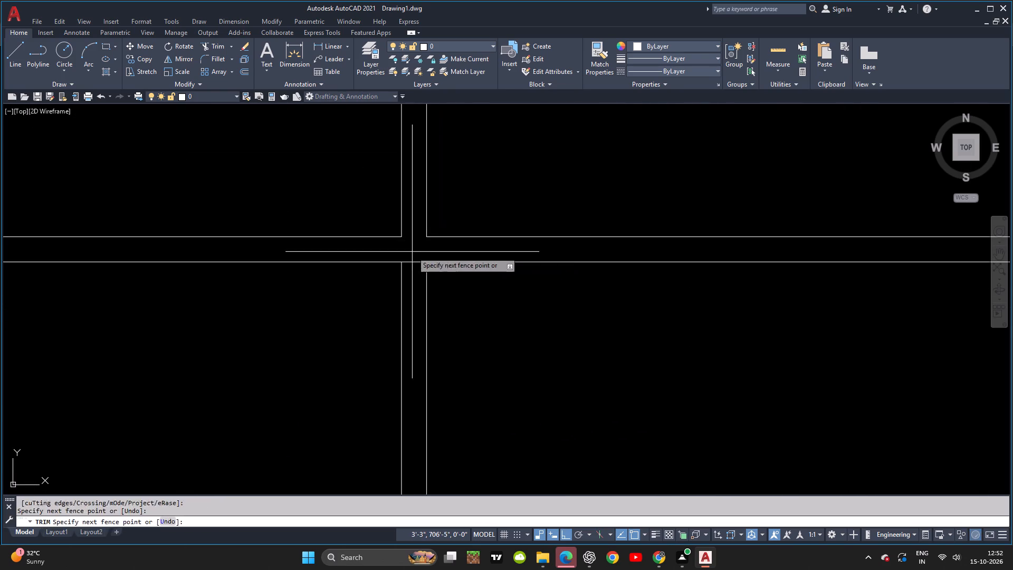
{"action": "key", "text": "space"}
{"action": "key", "text": "space"}
{"action": "left_click", "coordinate": [415, 250]}
{"action": "left_click", "coordinate": [413, 294]}
{"action": "key", "text": "Escape"}
{"action": "middle_click_drag", "start_coordinate": [423, 297], "coordinate": [422, 298]}
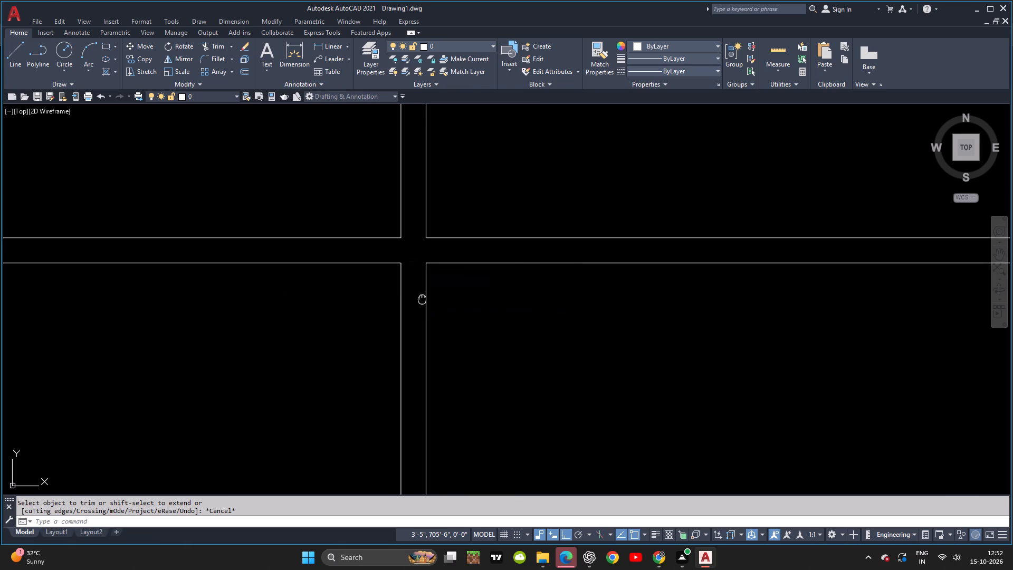
{"action": "middle_click_drag", "start_coordinate": [422, 298], "coordinate": [406, 192]}
{"action": "scroll", "coordinate": [406, 189], "scroll_direction": "down", "scroll_amount": 3}
{"action": "middle_click_drag", "start_coordinate": [417, 258], "coordinate": [404, 252]}
{"action": "key", "text": "Escape"}
{"action": "key", "text": "Escape"}
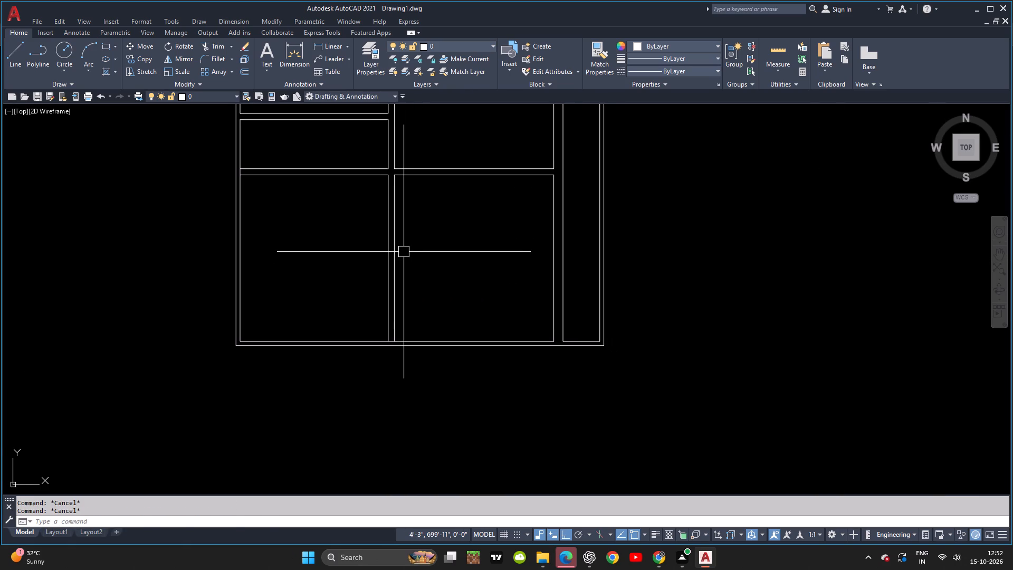
Compare the dining, hall and pooja area of the drawing with the reference plan to find the pooja room's dimensions.
{"action": "type", "text": "O"}
{"action": "key", "text": "space"}
{"action": "key", "text": "alt+Tab"}
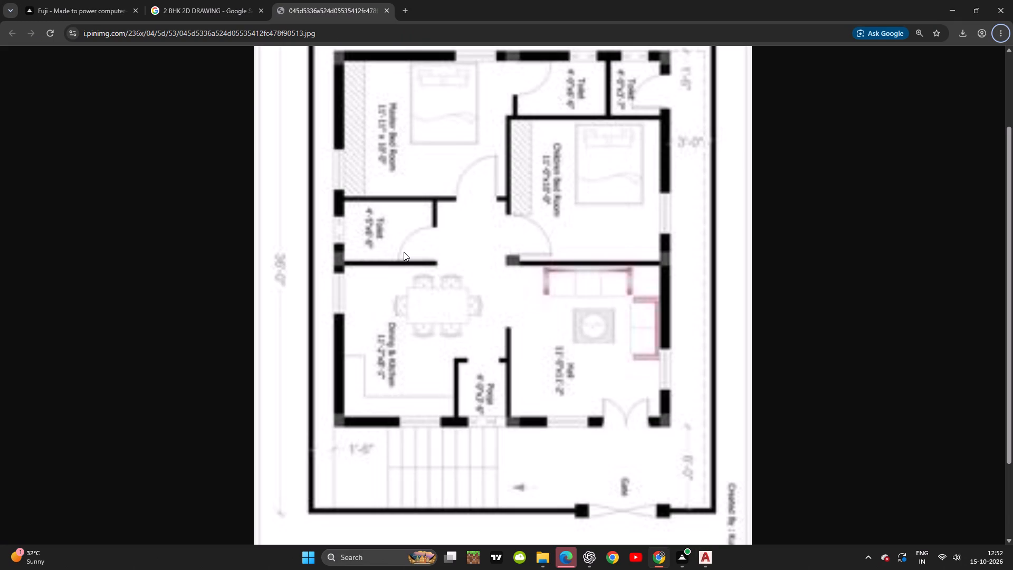
{"action": "key", "text": "alt+Tab"}
{"action": "scroll", "coordinate": [473, 289], "scroll_direction": "down", "scroll_amount": 2}
{"action": "middle_click_drag", "start_coordinate": [481, 331], "coordinate": [473, 332]}
{"action": "key", "text": "alt+Tab"}
{"action": "key", "text": "alt+Tab"}
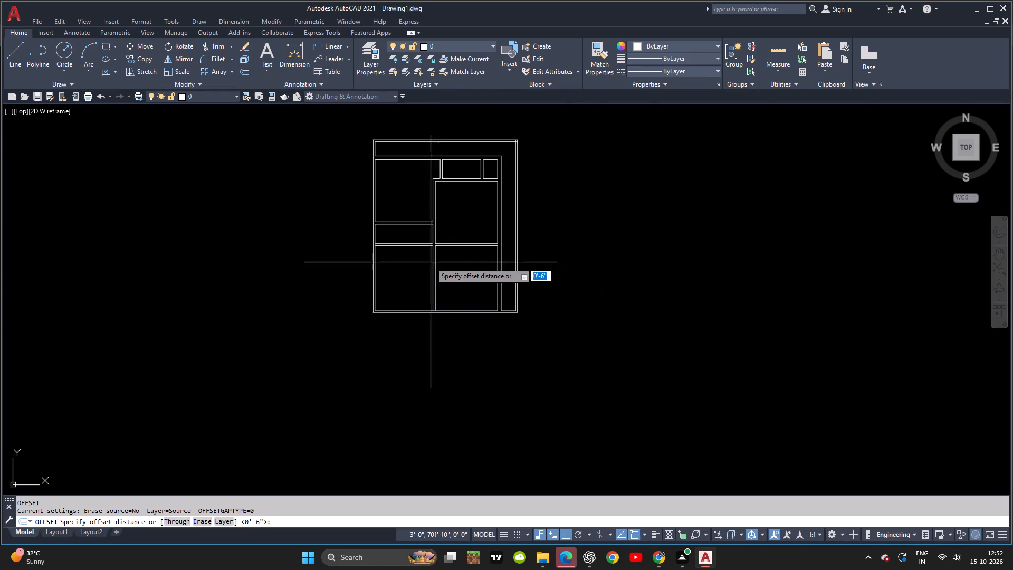
{"action": "scroll", "coordinate": [430, 260], "scroll_direction": "up", "scroll_amount": 4}
{"action": "key", "text": "alt+Tab"}
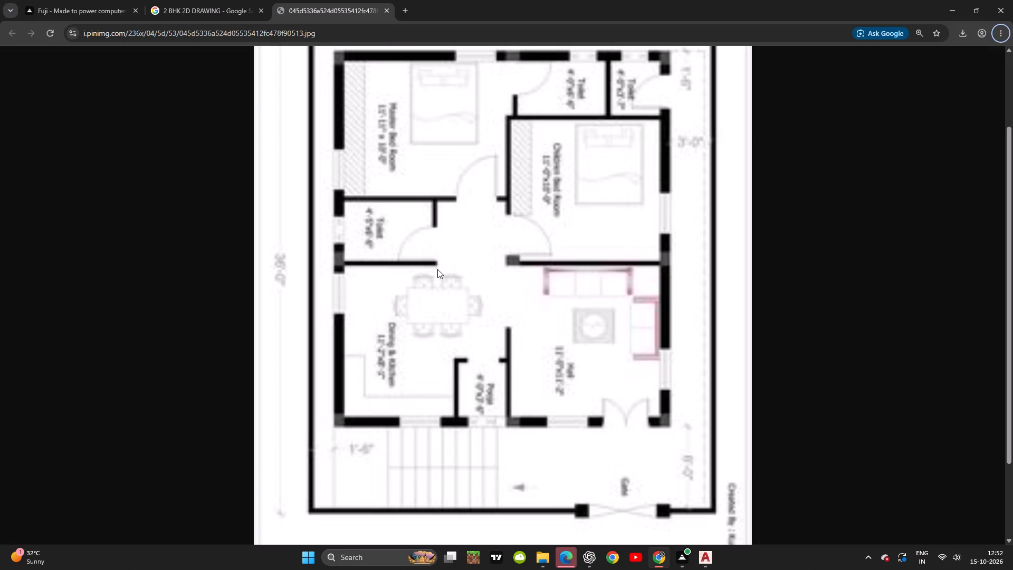
{"action": "key", "text": "alt+Tab"}
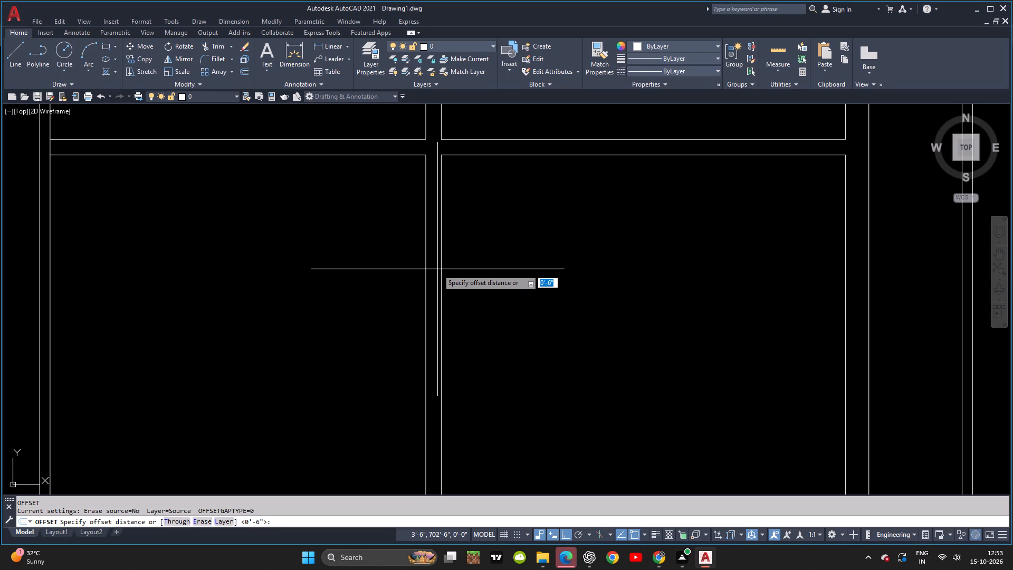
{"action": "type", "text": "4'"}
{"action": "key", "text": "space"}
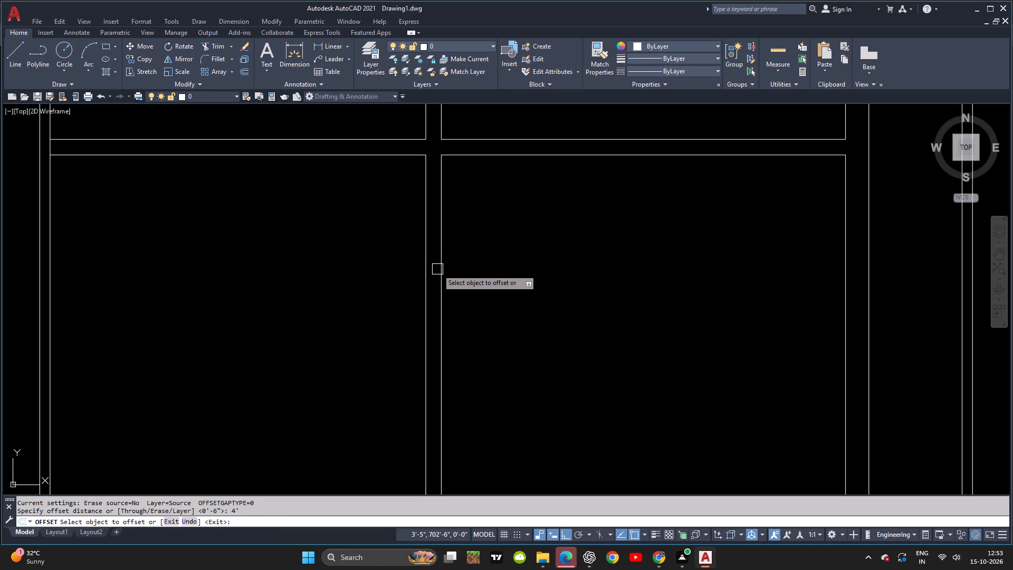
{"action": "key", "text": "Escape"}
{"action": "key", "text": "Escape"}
Offset the dining-side line of the vertical partition 3 feet to the left for the pooja room's width.
{"action": "type", "text": "O 2"}
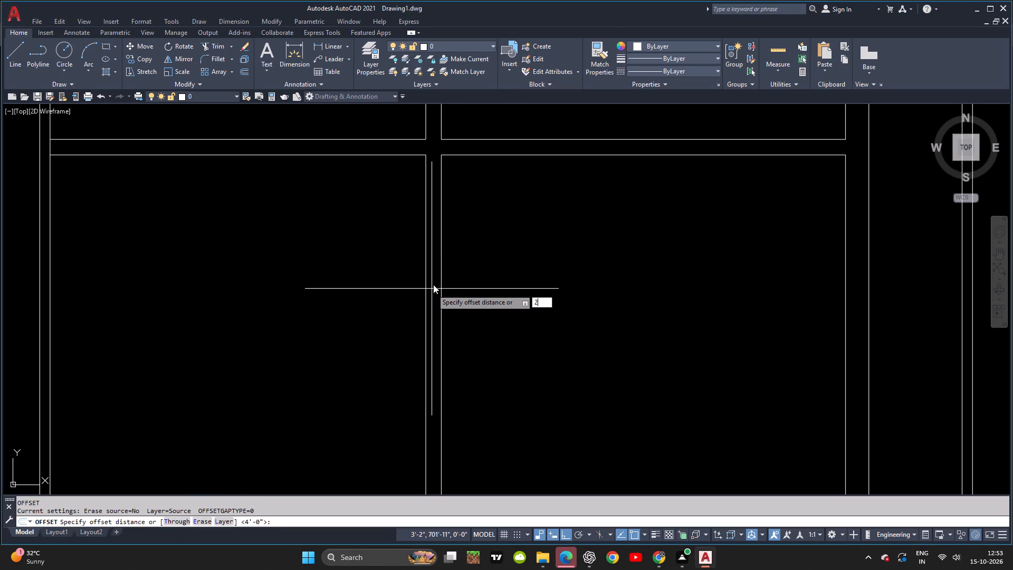
{"action": "key", "text": "BackSpace"}
{"action": "type", "text": "3'"}
{"action": "key", "text": "Return"}
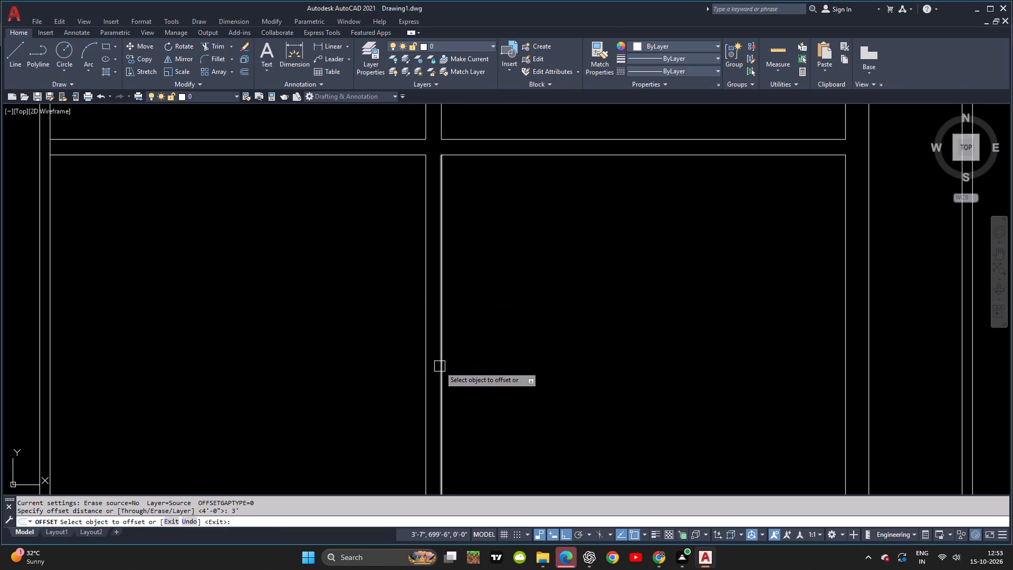
{"action": "left_click", "coordinate": [427, 364]}
{"action": "left_click", "coordinate": [387, 374]}
{"action": "scroll", "coordinate": [408, 351], "scroll_direction": "down", "scroll_amount": 2}
{"action": "middle_click_drag", "start_coordinate": [411, 290], "coordinate": [410, 261]}
{"action": "key", "text": "Escape"}
{"action": "key", "text": "Escape"}
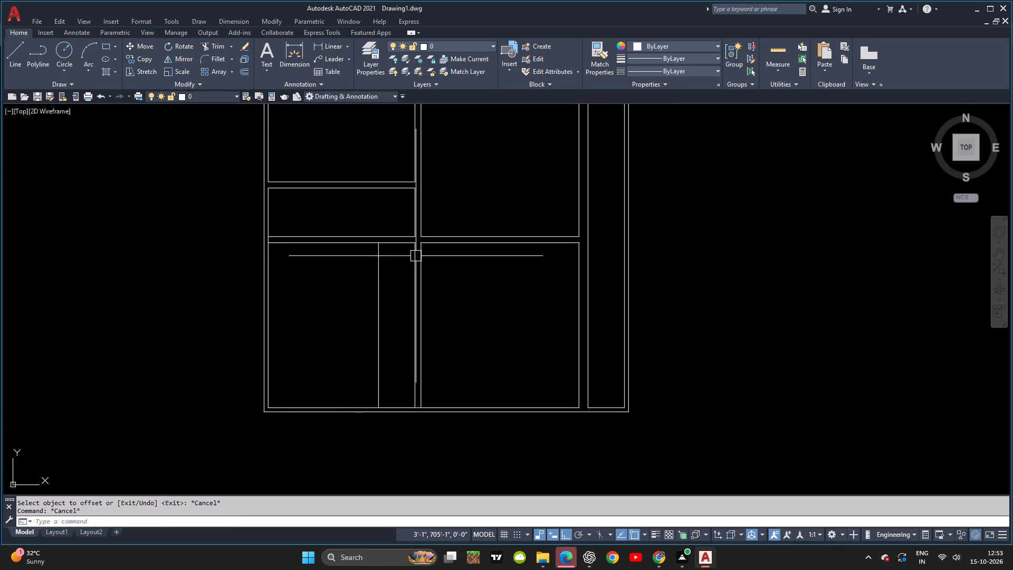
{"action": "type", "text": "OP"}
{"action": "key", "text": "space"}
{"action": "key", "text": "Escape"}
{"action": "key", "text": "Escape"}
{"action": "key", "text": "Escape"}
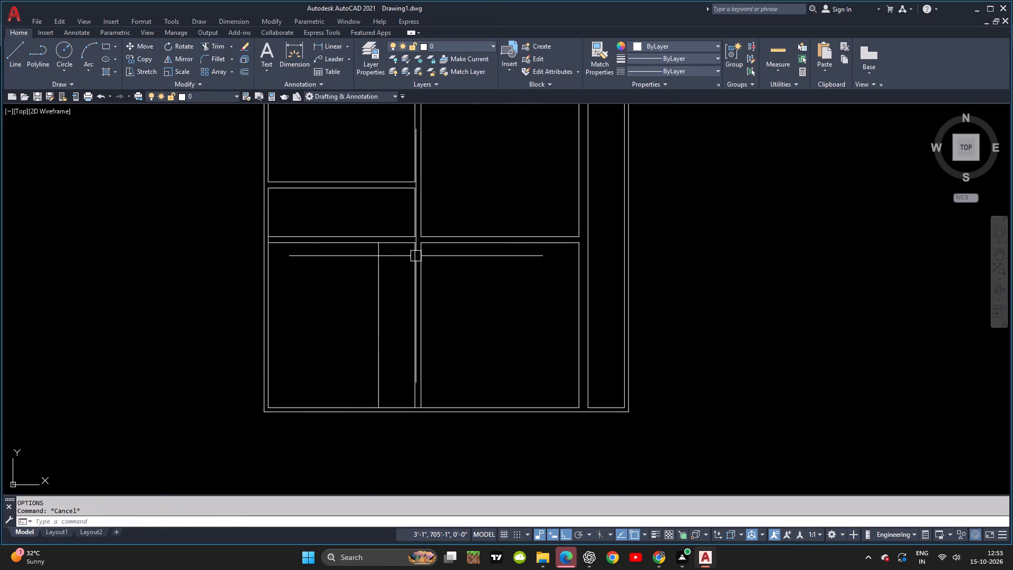
Offset the pooja room's left line 6 inches to the left to give the wall its thickness.
{"action": "type", "text": "O 6"}
{"action": "key", "text": "space"}
{"action": "left_click", "coordinate": [378, 326]}
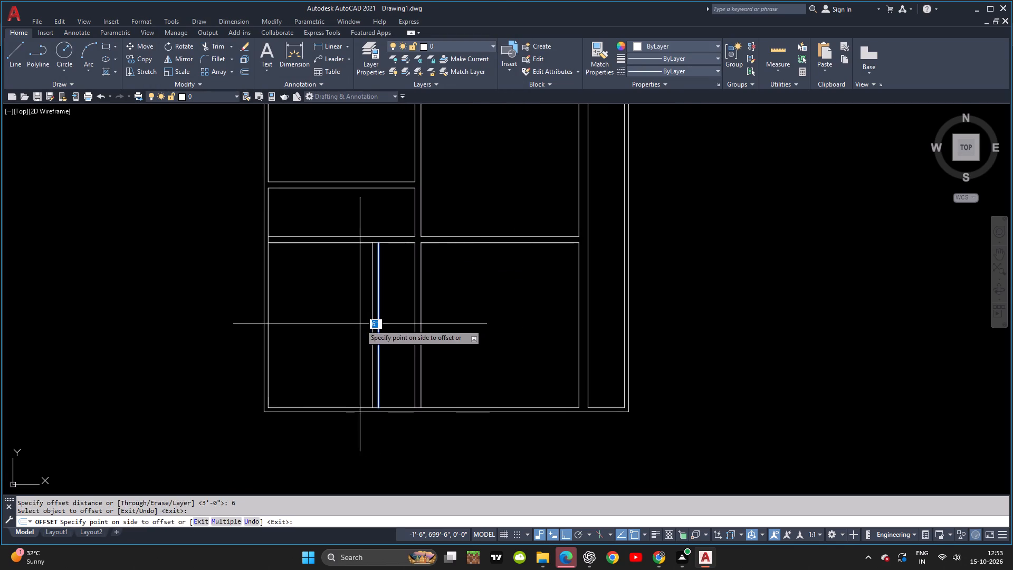
{"action": "left_click", "coordinate": [360, 324]}
{"action": "key", "text": "Escape"}
{"action": "key", "text": "Escape"}
{"action": "key", "text": "o"}
{"action": "key", "text": "Escape"}
{"action": "key", "text": "Escape"}
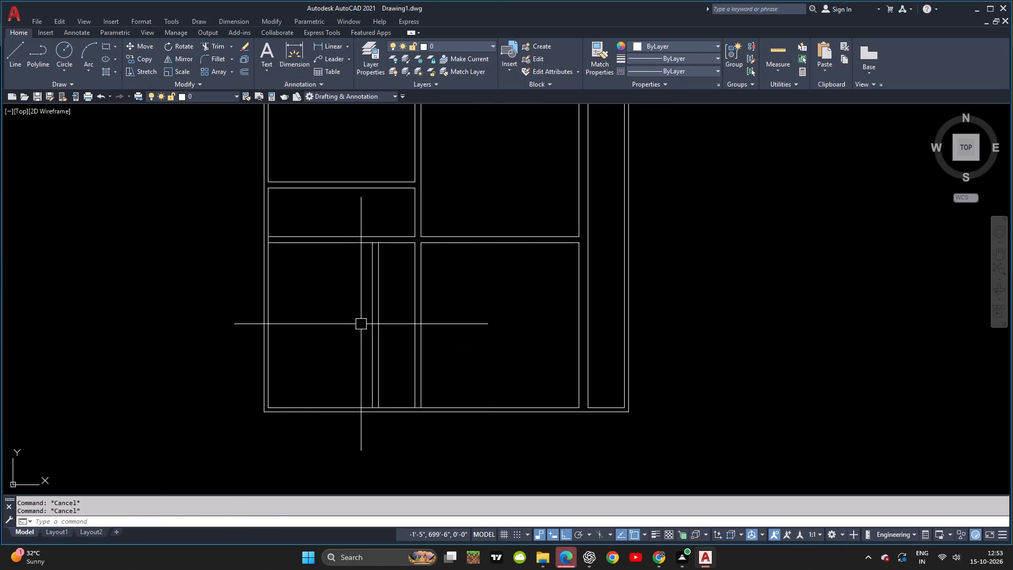
Trim the bottom wall's inner line inside the thickness of both vertical walls bounding the pooja room.
{"action": "key", "text": "t"}
{"action": "key", "text": "r"}
{"action": "key", "text": "space"}
{"action": "key", "text": "space"}
{"action": "scroll", "coordinate": [418, 416], "scroll_direction": "up", "scroll_amount": 3}
{"action": "left_click", "coordinate": [404, 377]}
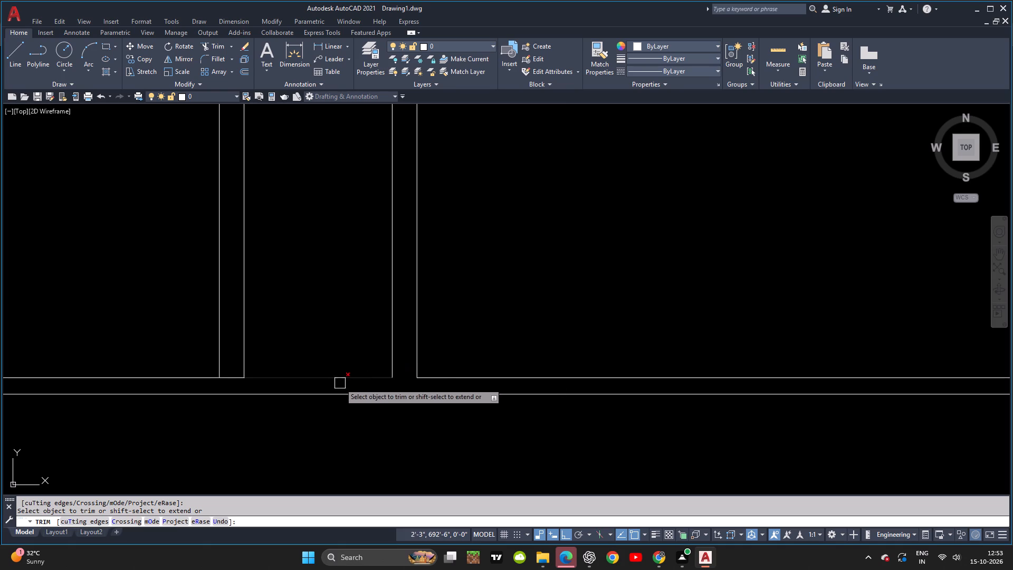
{"action": "left_click", "coordinate": [233, 379]}
{"action": "scroll", "coordinate": [312, 367], "scroll_direction": "down", "scroll_amount": 3}
{"action": "middle_click_drag", "start_coordinate": [312, 367], "coordinate": [348, 420]}
{"action": "middle_click_drag", "start_coordinate": [329, 385], "coordinate": [381, 414]}
{"action": "key", "text": "Escape"}
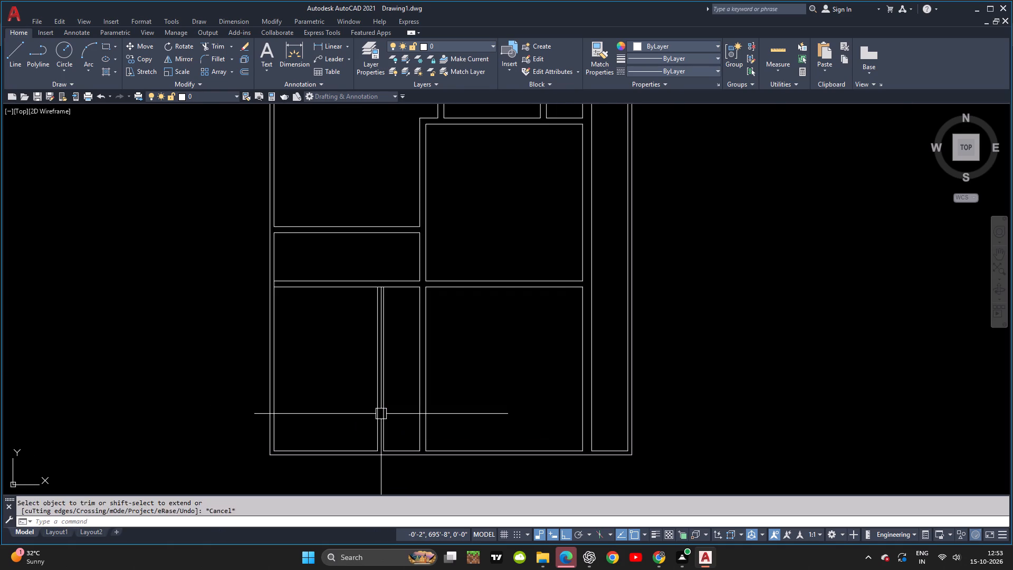
{"action": "key", "text": "Escape"}
Check the reference plan and offset the pooja room's bottom line 4 feet upward.
{"action": "type", "text": "O"}
{"action": "key", "text": "space"}
{"action": "key", "text": "alt+Tab"}
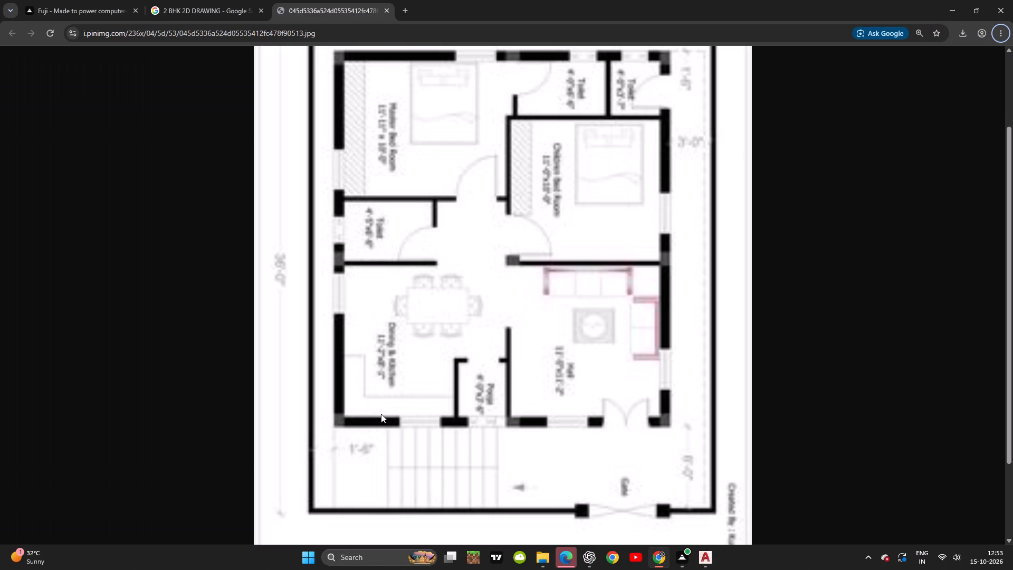
{"action": "key", "text": "alt+Tab"}
{"action": "type", "text": "4'"}
{"action": "key", "text": "Return"}
{"action": "left_click", "coordinate": [394, 446]}
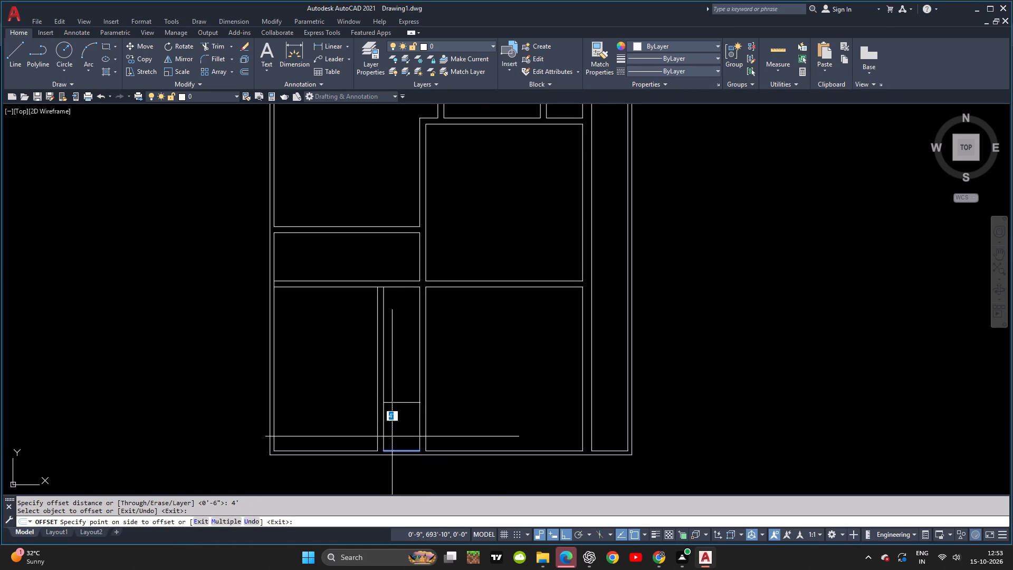
{"action": "left_click", "coordinate": [393, 426]}
{"action": "key", "text": "Escape"}
{"action": "key", "text": "Escape"}
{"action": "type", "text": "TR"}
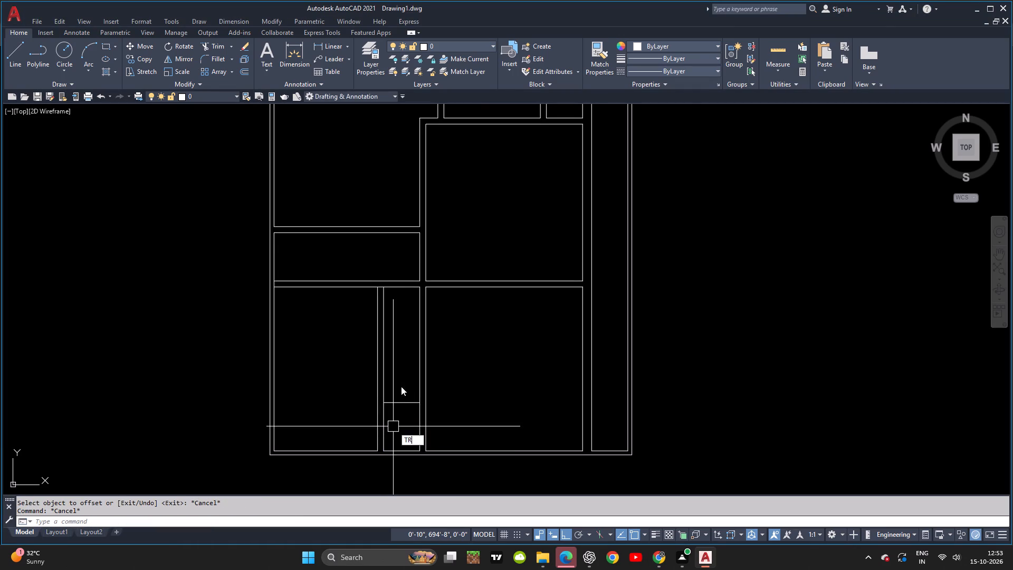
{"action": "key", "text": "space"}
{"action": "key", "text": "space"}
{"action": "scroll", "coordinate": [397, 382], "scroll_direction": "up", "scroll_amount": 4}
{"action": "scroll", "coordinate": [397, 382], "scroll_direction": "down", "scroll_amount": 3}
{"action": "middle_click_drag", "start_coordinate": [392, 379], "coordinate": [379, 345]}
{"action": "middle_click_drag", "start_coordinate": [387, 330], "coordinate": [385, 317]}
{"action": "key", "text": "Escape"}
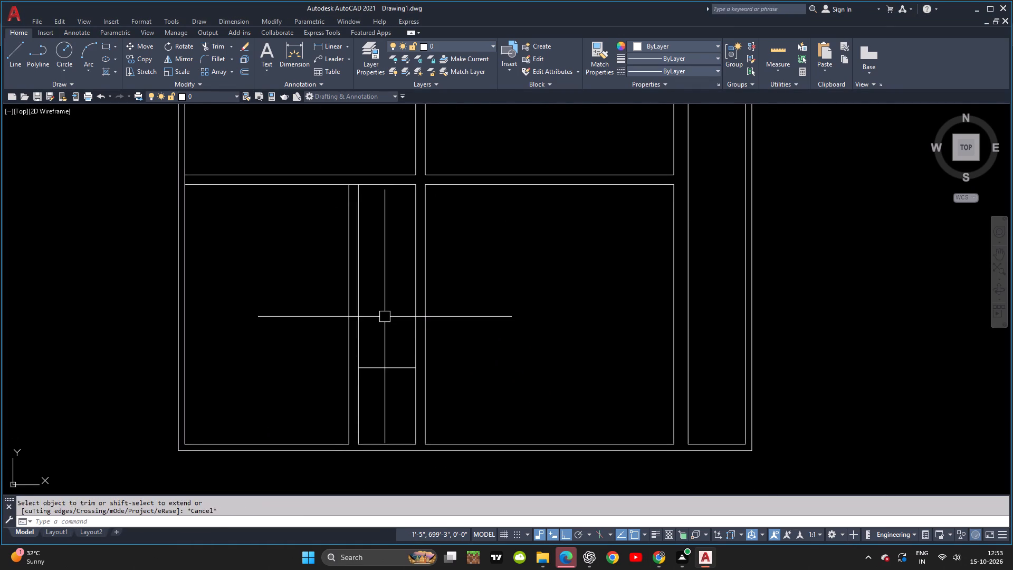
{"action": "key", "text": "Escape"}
Offset the pooja room's upper horizontal line 6 inches upward to form the wall thickness.
{"action": "type", "text": "O 6"}
{"action": "key", "text": "space"}
{"action": "left_click", "coordinate": [397, 372]}
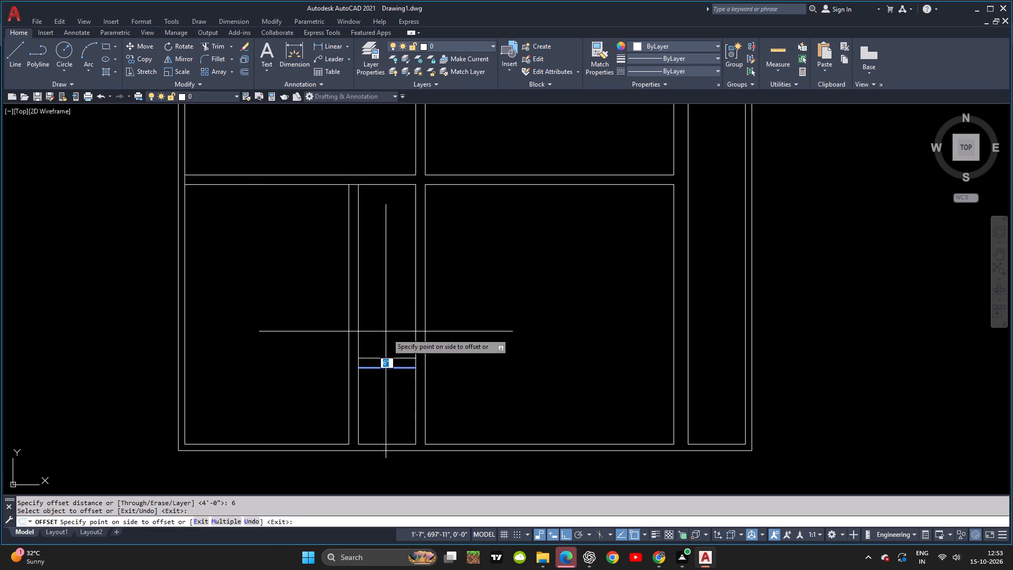
{"action": "left_click", "coordinate": [386, 330]}
{"action": "key", "text": "Escape"}
{"action": "key", "text": "Escape"}
Fillet the pooja room's upper horizontal lines with its vertical wall lines into sharp outer and inner corners on both sides.
{"action": "key", "text": "f"}
{"action": "key", "text": "space"}
{"action": "left_click", "coordinate": [350, 397]}
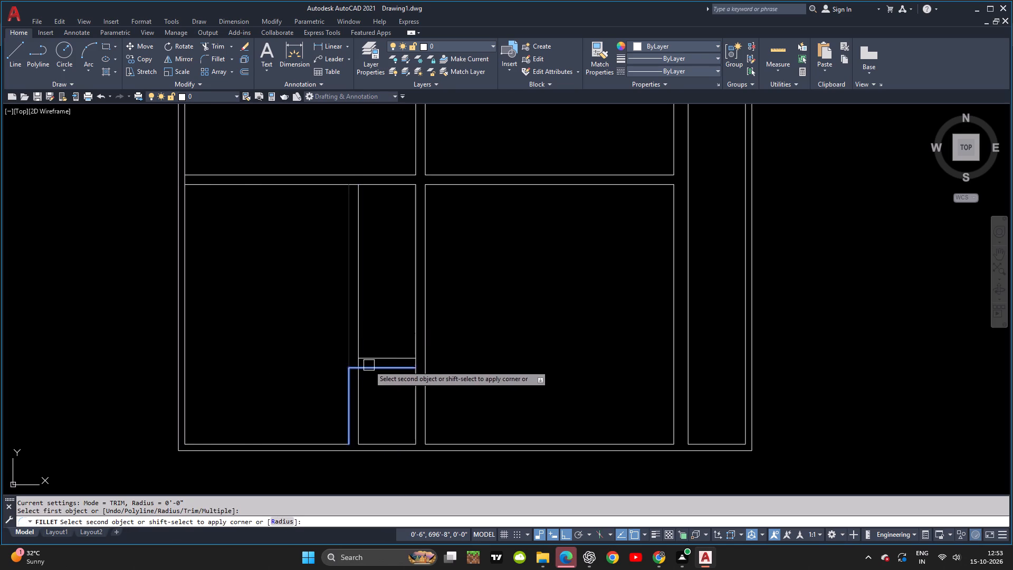
{"action": "left_click", "coordinate": [371, 356]}
{"action": "key", "text": "space"}
{"action": "left_click", "coordinate": [424, 391]}
{"action": "left_click", "coordinate": [403, 355]}
{"action": "key", "text": "space"}
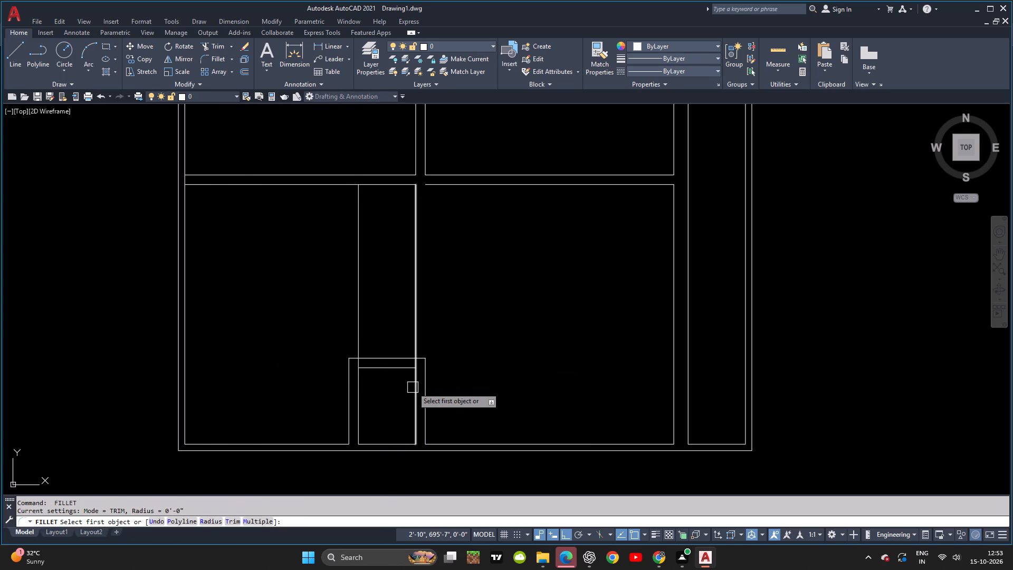
{"action": "left_click", "coordinate": [413, 387]}
{"action": "left_click", "coordinate": [400, 367]}
{"action": "key", "text": "space"}
{"action": "left_click", "coordinate": [361, 391]}
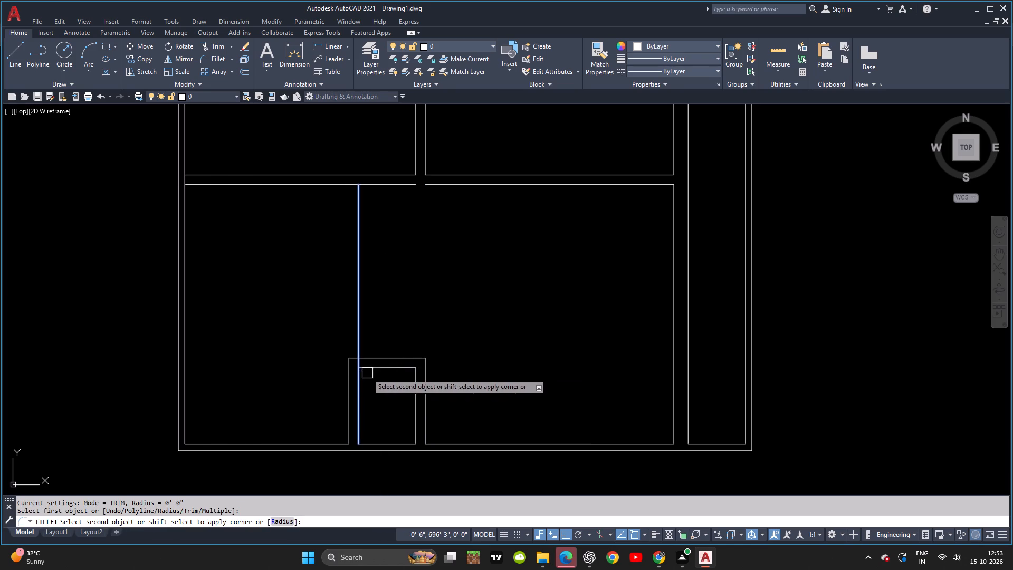
{"action": "left_click", "coordinate": [369, 372]}
{"action": "key", "text": "Escape"}
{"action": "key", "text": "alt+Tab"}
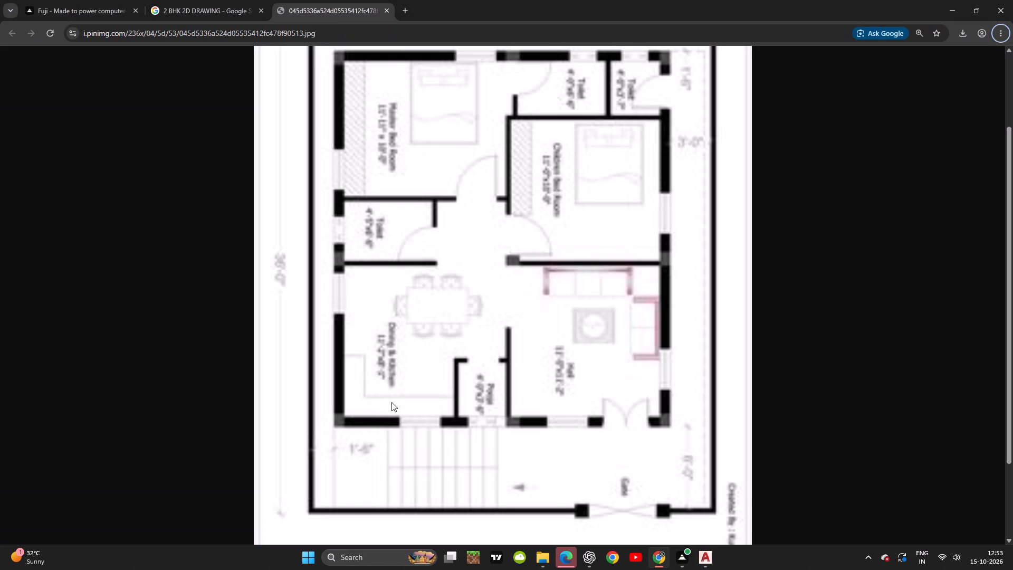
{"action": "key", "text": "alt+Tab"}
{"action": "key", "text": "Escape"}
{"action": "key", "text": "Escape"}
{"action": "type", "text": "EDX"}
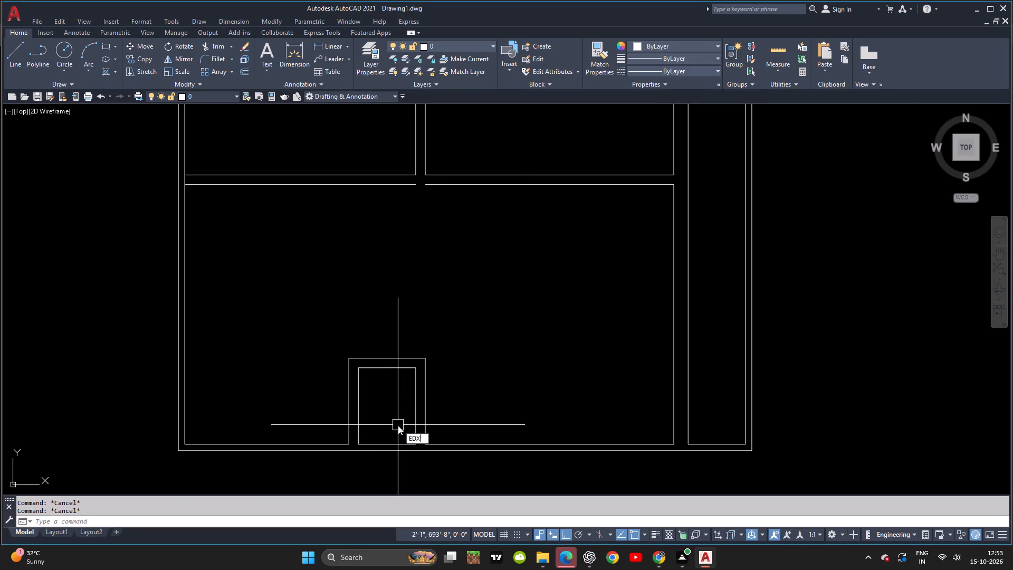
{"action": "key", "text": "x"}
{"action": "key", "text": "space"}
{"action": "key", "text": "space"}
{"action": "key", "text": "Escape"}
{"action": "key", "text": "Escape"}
Extend both lines of the pooja room's hall-side wall up to the horizontal partition above the dining area and hall.
{"action": "key", "text": "e"}
{"action": "key", "text": "x"}
{"action": "key", "text": "space"}
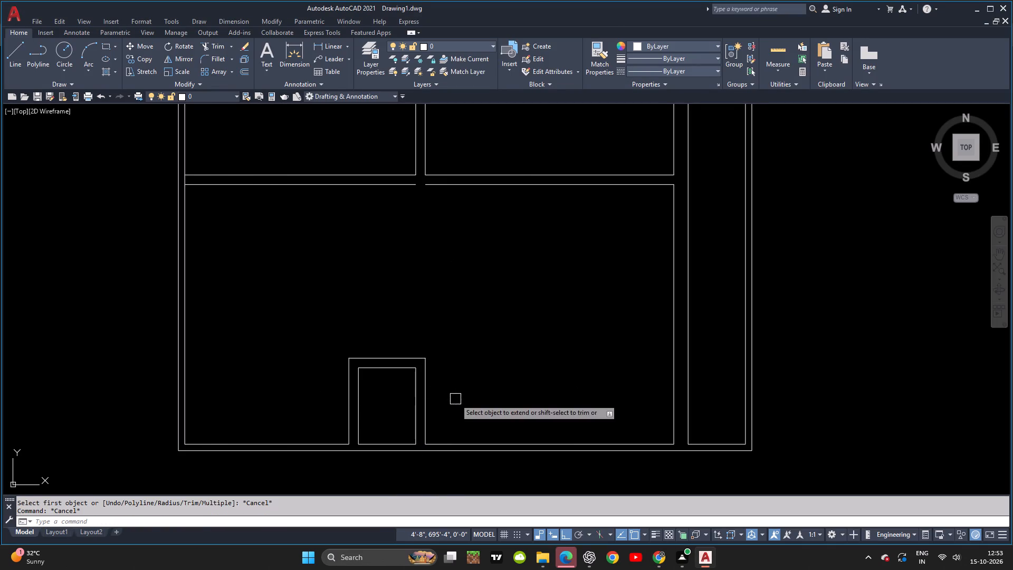
{"action": "key", "text": "space"}
{"action": "left_click", "coordinate": [455, 394]}
{"action": "left_click", "coordinate": [406, 401]}
{"action": "left_click", "coordinate": [417, 385]}
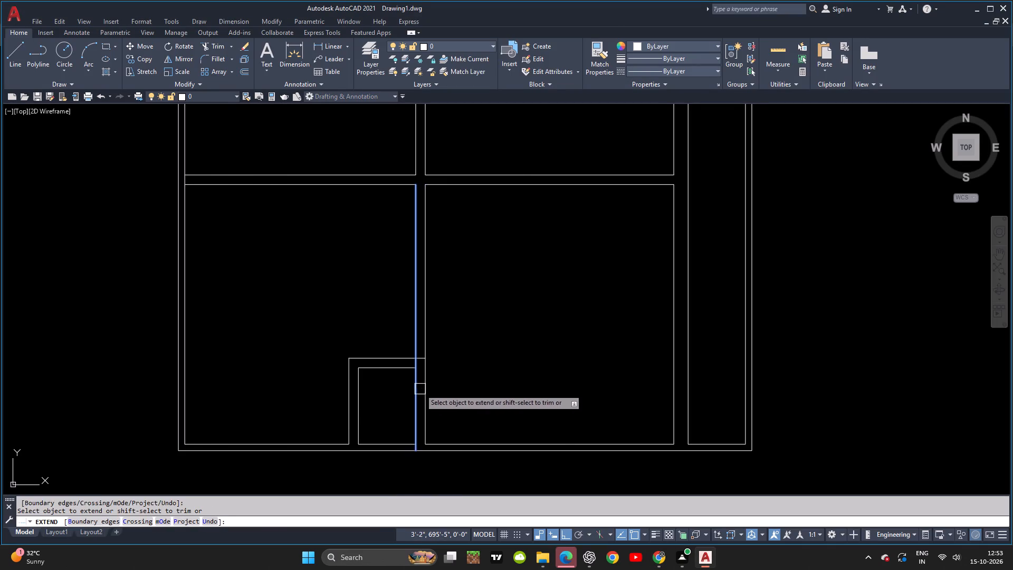
Trim the leftover line segments where the pooja room's upper wall meets the hall-side wall, leaving an open wall junction.
{"action": "key", "text": "Escape"}
{"action": "key", "text": "Escape"}
{"action": "key", "text": "t"}
{"action": "key", "text": "r"}
{"action": "key", "text": "space"}
{"action": "key", "text": "space"}
{"action": "scroll", "coordinate": [419, 353], "scroll_direction": "up", "scroll_amount": 4}
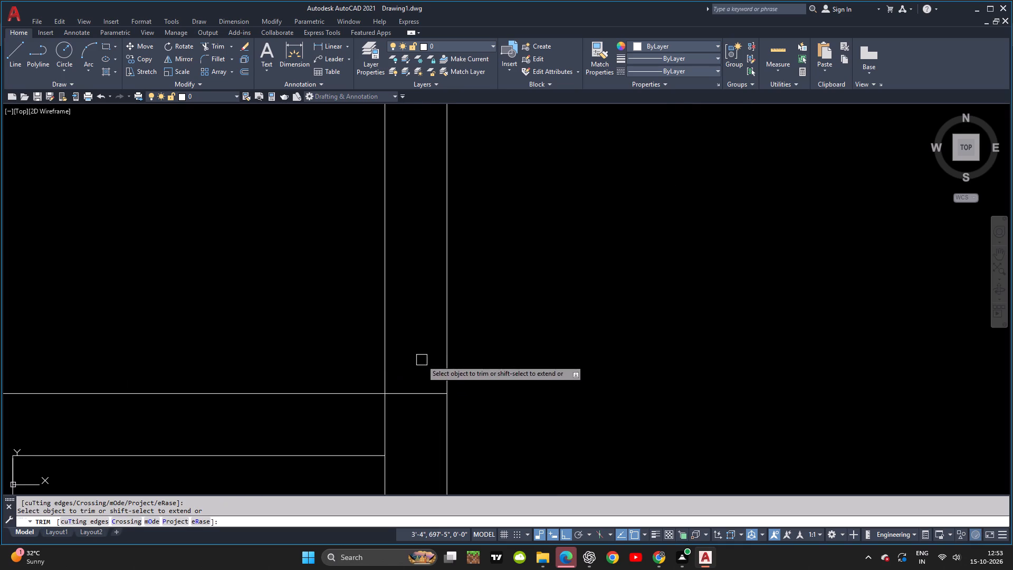
{"action": "left_click", "coordinate": [422, 360]}
{"action": "left_click", "coordinate": [377, 419]}
{"action": "key", "text": "Escape"}
Compare the drafted walls with the 2BHK reference plan, examining the outer walls, room layout and setback dimensions.
{"action": "scroll", "coordinate": [400, 402], "scroll_direction": "down", "scroll_amount": 4}
{"action": "middle_click_drag", "start_coordinate": [387, 293], "coordinate": [394, 264]}
{"action": "middle_click_drag", "start_coordinate": [440, 305], "coordinate": [424, 277]}
{"action": "key", "text": "alt+Tab"}
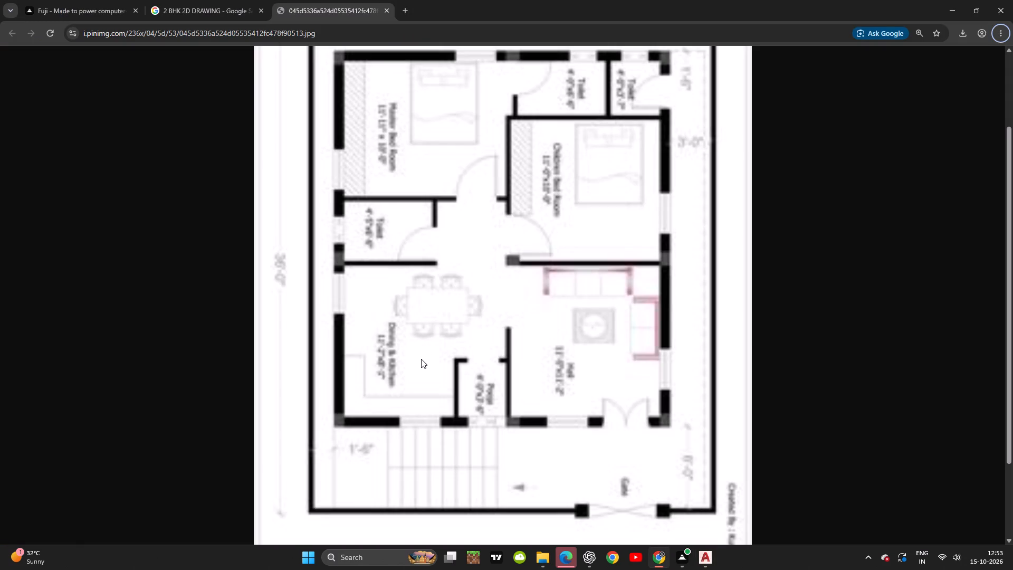
{"action": "key", "text": "alt+Tab"}
{"action": "scroll", "coordinate": [421, 362], "scroll_direction": "down", "scroll_amount": 2}
{"action": "middle_click_drag", "start_coordinate": [421, 362], "coordinate": [467, 483]}
{"action": "middle_click_drag", "start_coordinate": [459, 473], "coordinate": [448, 447]}
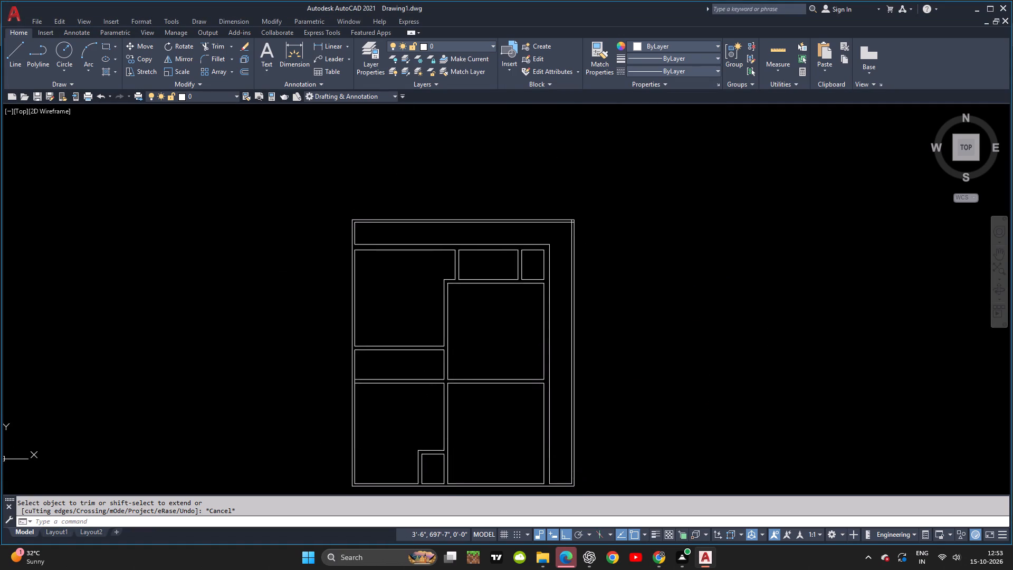
{"action": "key", "text": "alt+Tab"}
{"action": "scroll", "coordinate": [461, 336], "scroll_direction": "down", "scroll_amount": 2}
{"action": "scroll", "coordinate": [461, 336], "scroll_direction": "up", "scroll_amount": 4}
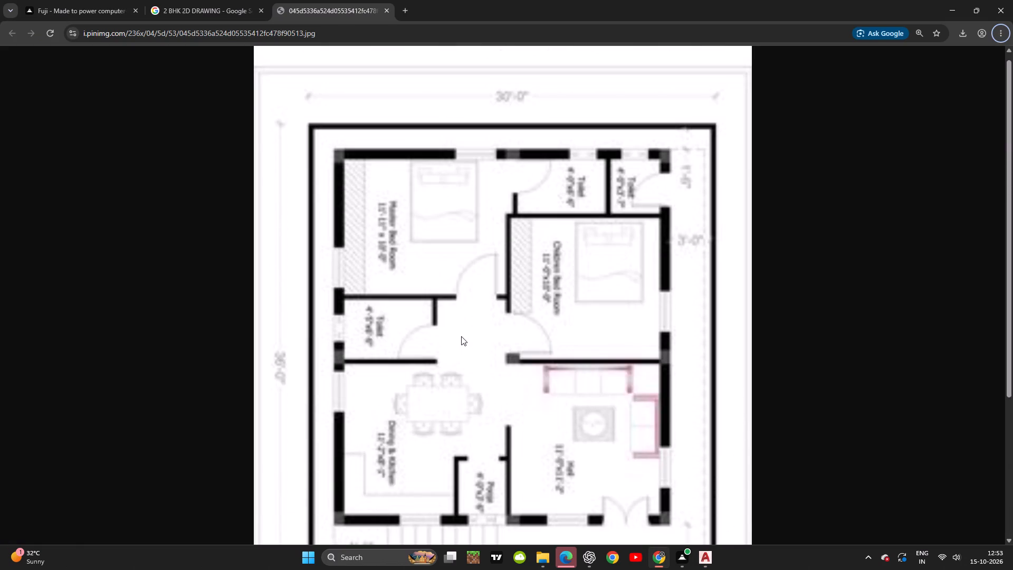
{"action": "key", "text": "alt+Tab"}
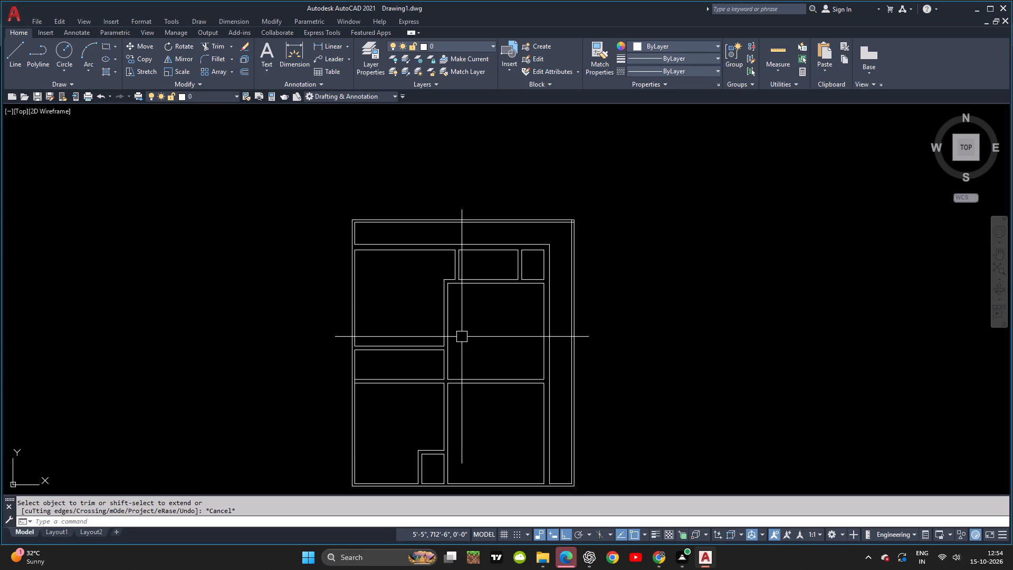
{"action": "key", "text": "alt+Tab"}
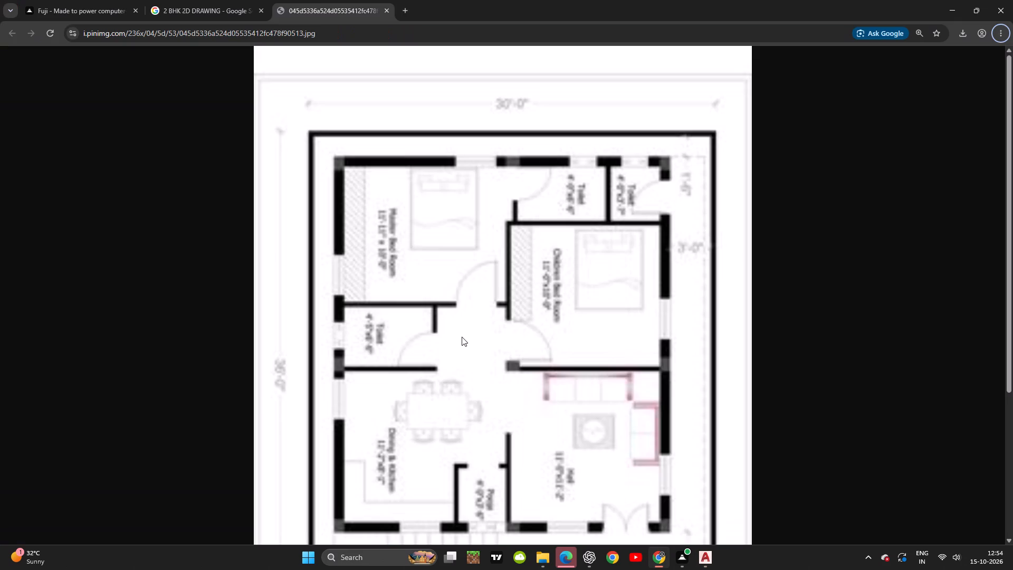
{"action": "key", "text": "alt+Tab"}
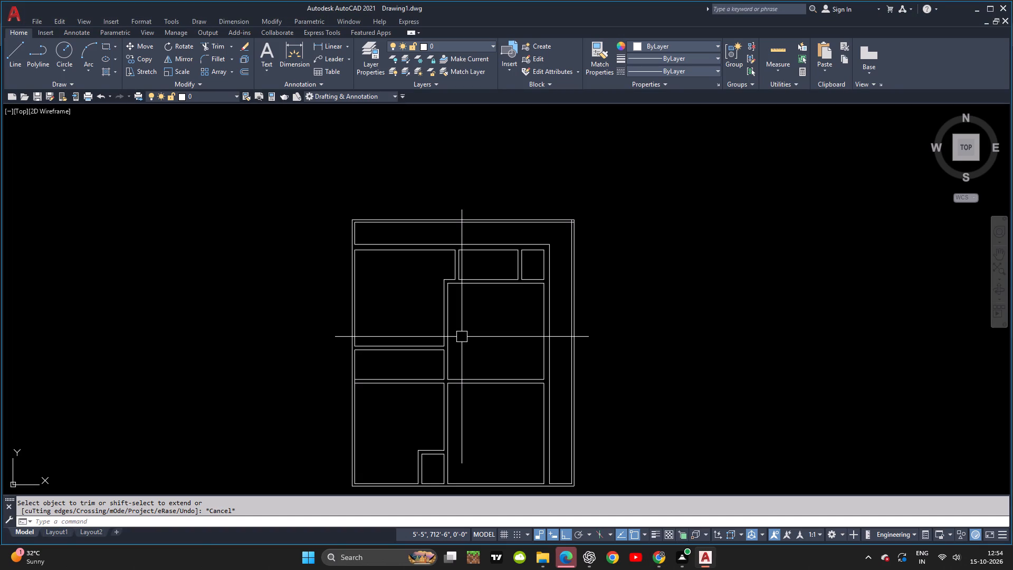
{"action": "key", "text": "alt+Tab"}
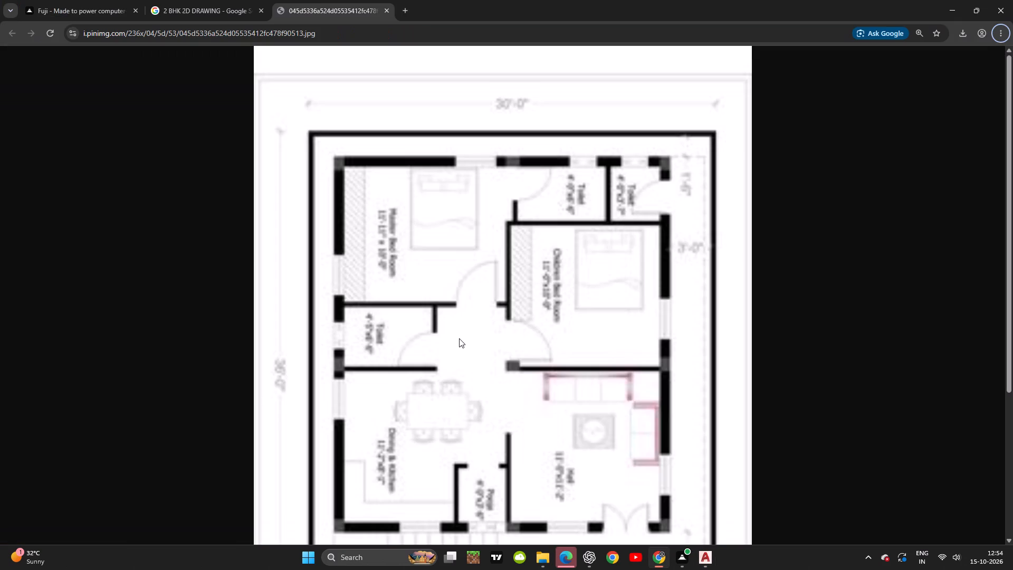
{"action": "key", "text": "alt+Tab"}
{"action": "scroll", "coordinate": [459, 338], "scroll_direction": "down", "scroll_amount": 1}
{"action": "middle_click", "coordinate": [459, 338]}
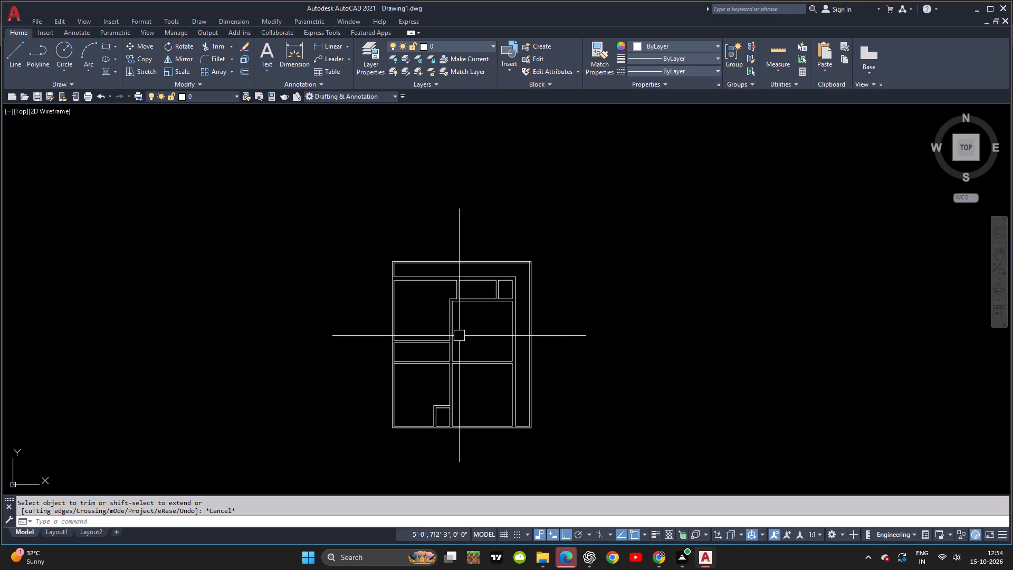
Offset the left boundary lines of the master bedroom and of the dining area 3 feet inward.
{"action": "key", "text": "Escape"}
{"action": "type", "text": "O 3"}
{"action": "key", "text": "apostrophe"}
{"action": "key", "text": "Return"}
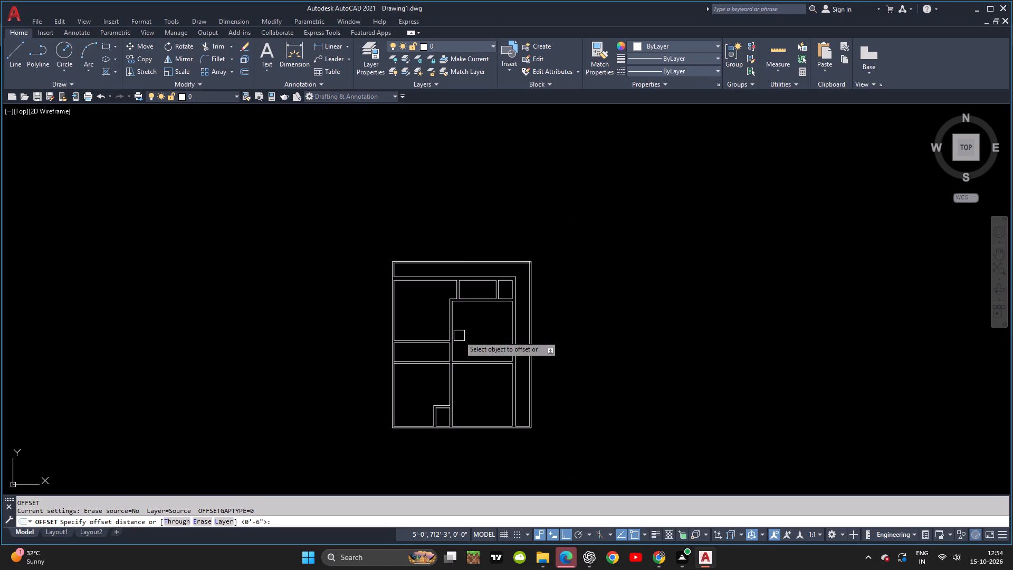
{"action": "scroll", "coordinate": [409, 317], "scroll_direction": "up", "scroll_amount": 3}
{"action": "left_click", "coordinate": [362, 297]}
{"action": "left_click", "coordinate": [416, 297]}
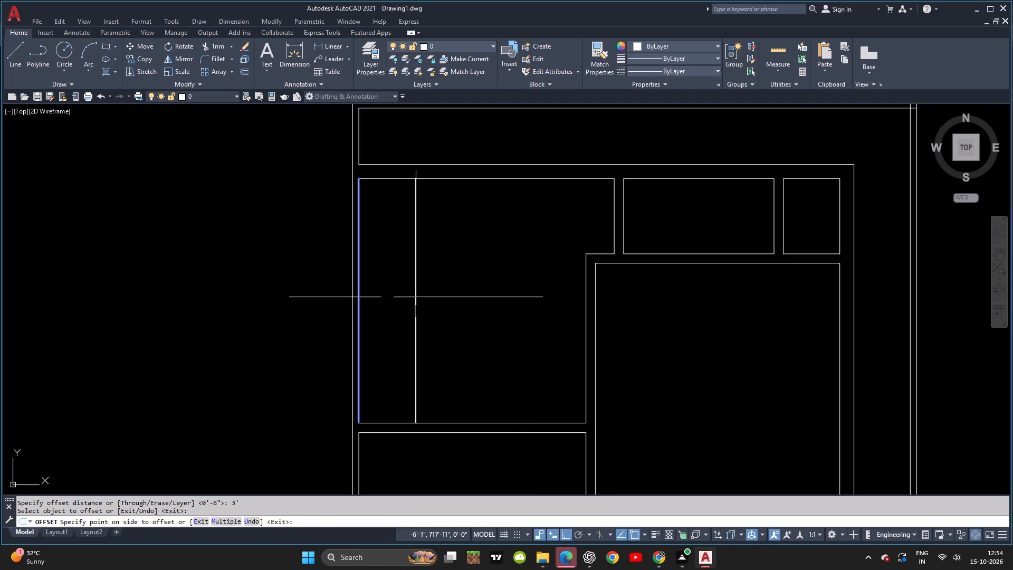
{"action": "scroll", "coordinate": [422, 288], "scroll_direction": "down", "scroll_amount": 1}
{"action": "middle_click_drag", "start_coordinate": [417, 247], "coordinate": [419, 126]}
{"action": "middle_click_drag", "start_coordinate": [454, 348], "coordinate": [435, 274]}
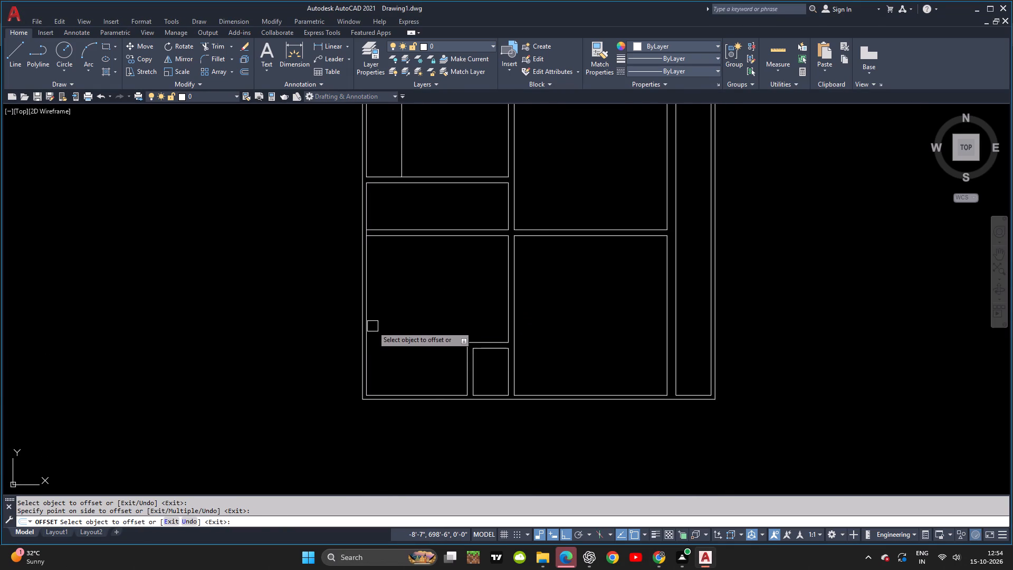
{"action": "left_click", "coordinate": [370, 325]}
{"action": "left_click", "coordinate": [420, 327]}
Offset the bottom lines of the dining area and the hall 3 feet upward.
{"action": "left_click", "coordinate": [447, 394]}
{"action": "left_click", "coordinate": [443, 368]}
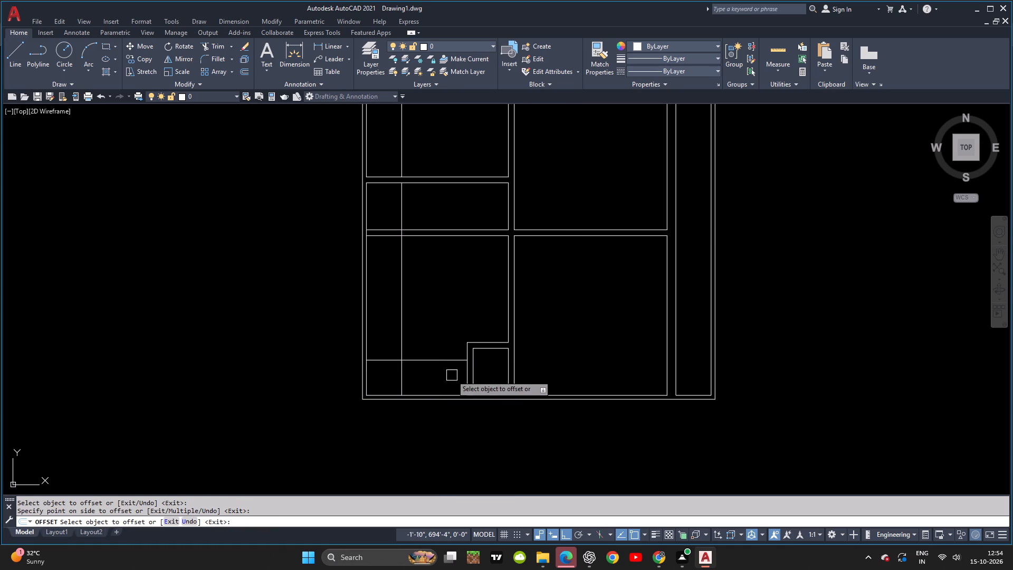
{"action": "left_click", "coordinate": [565, 394]}
{"action": "left_click", "coordinate": [563, 376]}
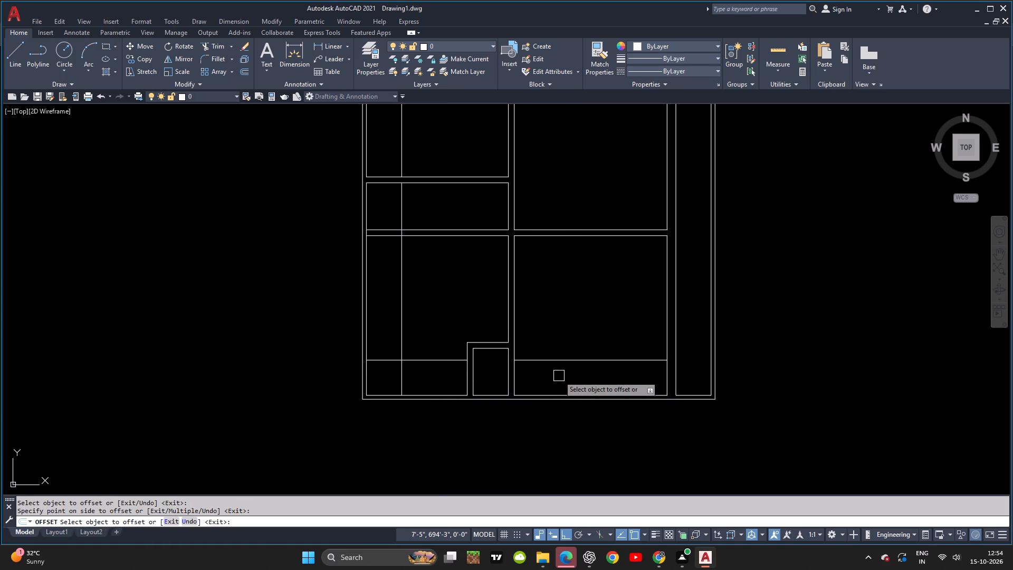
{"action": "key", "text": "Escape"}
{"action": "key", "text": "Escape"}
{"action": "key", "text": "Escape"}
Extend the dining area's new horizontal offset line across the pooja room to meet the hall's offset line.
{"action": "type", "text": "EX"}
{"action": "key", "text": "space"}
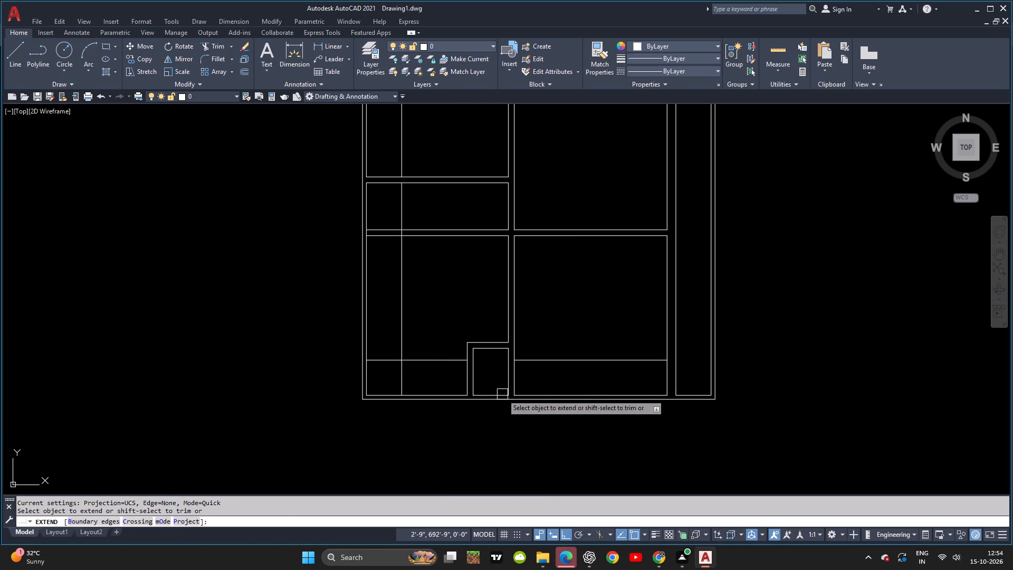
{"action": "key", "text": "space"}
{"action": "left_click", "coordinate": [446, 362]}
{"action": "left_click", "coordinate": [452, 362]}
{"action": "left_click", "coordinate": [455, 360]}
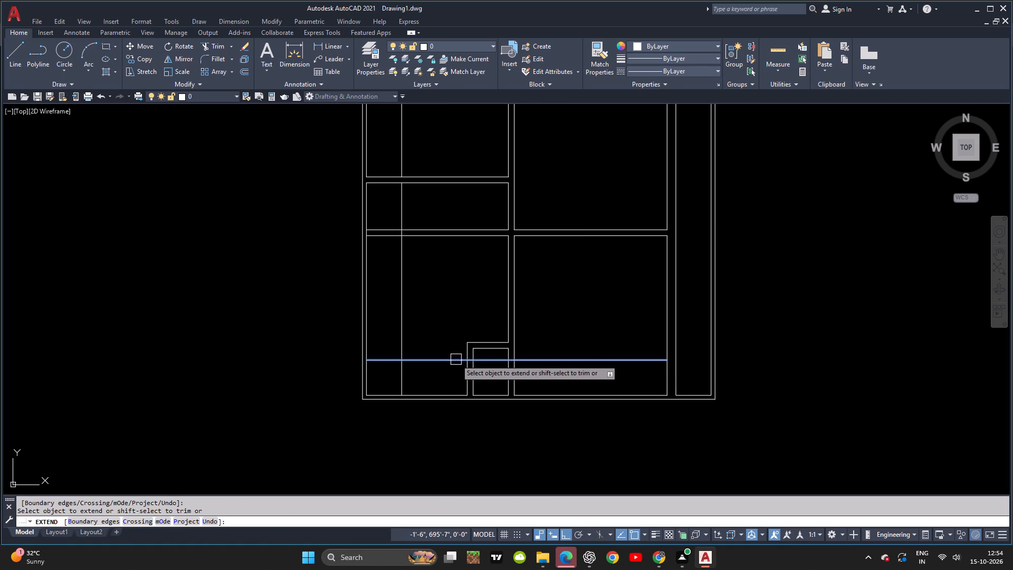
{"action": "scroll", "coordinate": [463, 321], "scroll_direction": "down", "scroll_amount": 1}
{"action": "key", "text": "Escape"}
{"action": "left_click", "coordinate": [444, 344]}
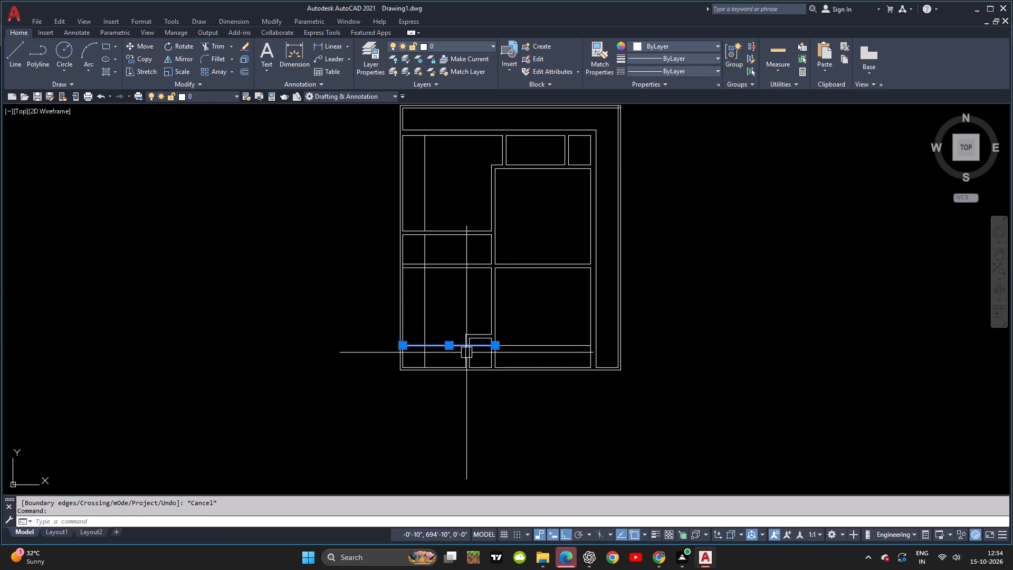
{"action": "key", "text": "Escape"}
{"action": "left_click", "coordinate": [518, 346]}
{"action": "key", "text": "Escape"}
Trim the overshooting ends where the new vertical and horizontal offset lines cross at the dining area's bottom-left corner.
{"action": "key", "text": "t"}
{"action": "key", "text": "r"}
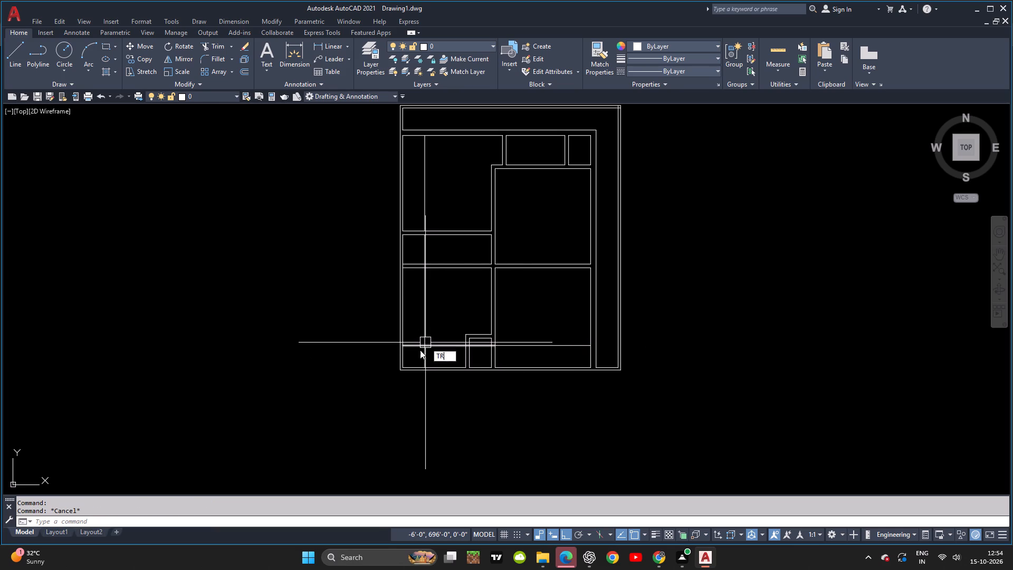
{"action": "key", "text": "space"}
{"action": "key", "text": "space"}
{"action": "scroll", "coordinate": [414, 338], "scroll_direction": "up", "scroll_amount": 2}
{"action": "left_click", "coordinate": [411, 337]}
{"action": "left_click", "coordinate": [451, 381]}
{"action": "key", "text": "Escape"}
Fillet the vertical outer wall line beside the hall with the hall's lower offset line into a sharp corner.
{"action": "middle_click_drag", "start_coordinate": [471, 350], "coordinate": [436, 355]}
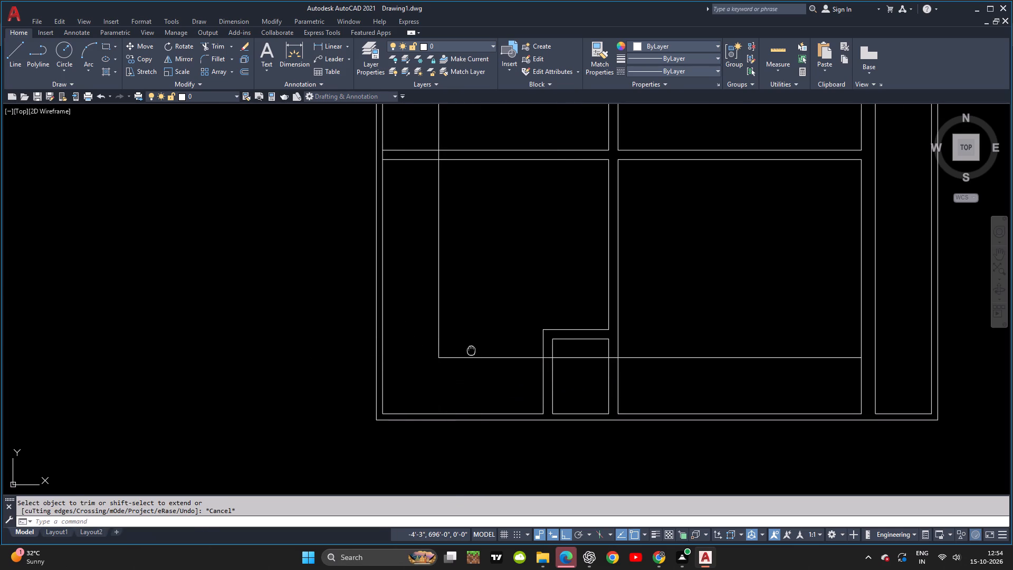
{"action": "middle_click_drag", "start_coordinate": [436, 355], "coordinate": [420, 358]}
{"action": "scroll", "coordinate": [579, 349], "scroll_direction": "down", "scroll_amount": 1}
{"action": "middle_click_drag", "start_coordinate": [538, 355], "coordinate": [527, 358]}
{"action": "scroll", "coordinate": [616, 356], "scroll_direction": "down", "scroll_amount": 1}
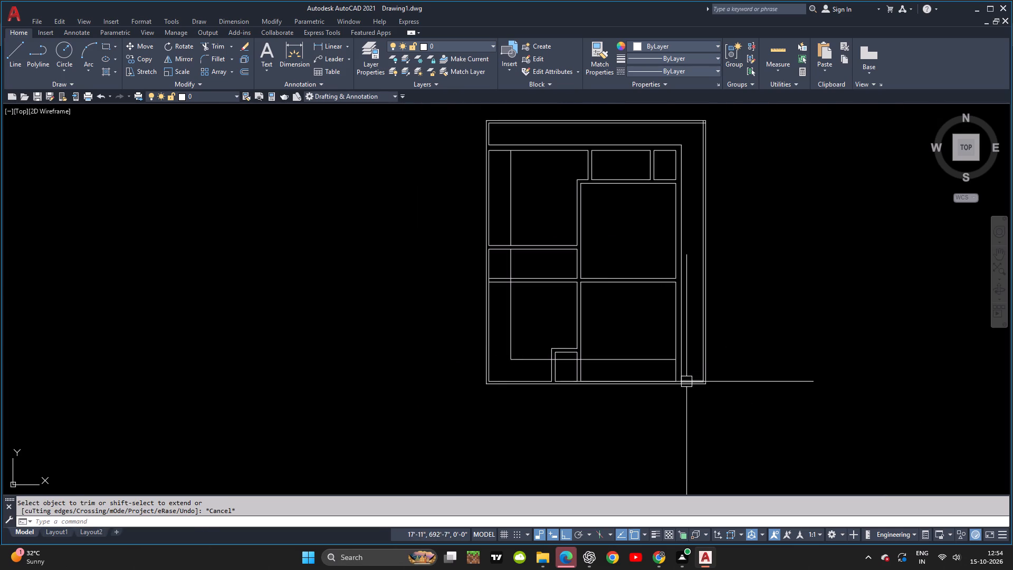
{"action": "scroll", "coordinate": [683, 363], "scroll_direction": "up", "scroll_amount": 2}
{"action": "key", "text": "Escape"}
{"action": "key", "text": "Escape"}
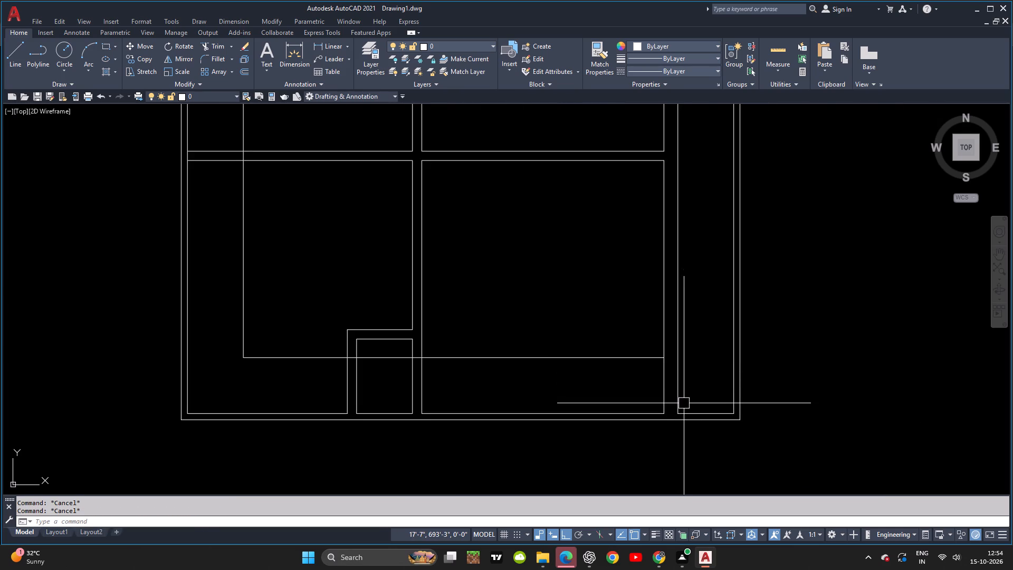
{"action": "type", "text": "F"}
{"action": "key", "text": "space"}
{"action": "left_click", "coordinate": [677, 348]}
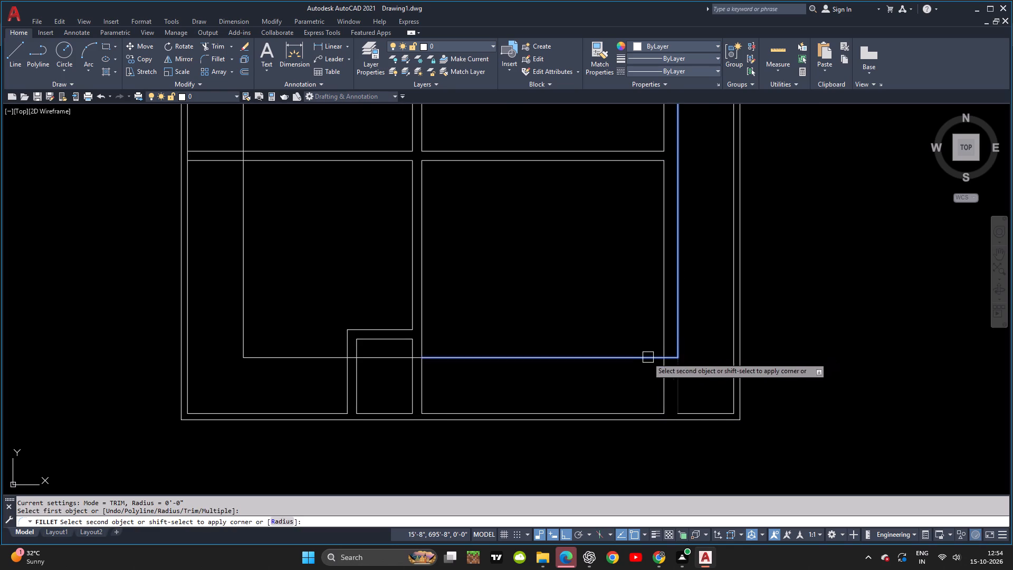
{"action": "left_click", "coordinate": [647, 357]}
{"action": "key", "text": "Escape"}
Offset the hall's new lower horizontal line 6 inches upward to form the wall thickness.
{"action": "type", "text": "O 6"}
{"action": "key", "text": "space"}
{"action": "left_click", "coordinate": [629, 358]}
{"action": "left_click", "coordinate": [622, 309]}
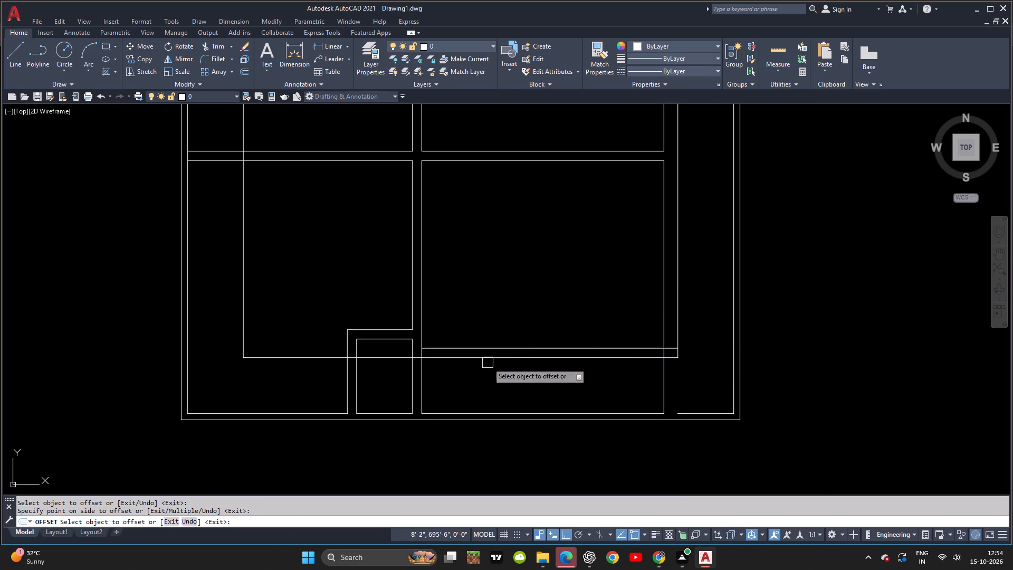
{"action": "key", "text": "Escape"}
{"action": "key", "text": "Escape"}
Stretch the left end of the 6-inch offset line across to the dining area's new vertical line.
{"action": "left_click", "coordinate": [502, 347]}
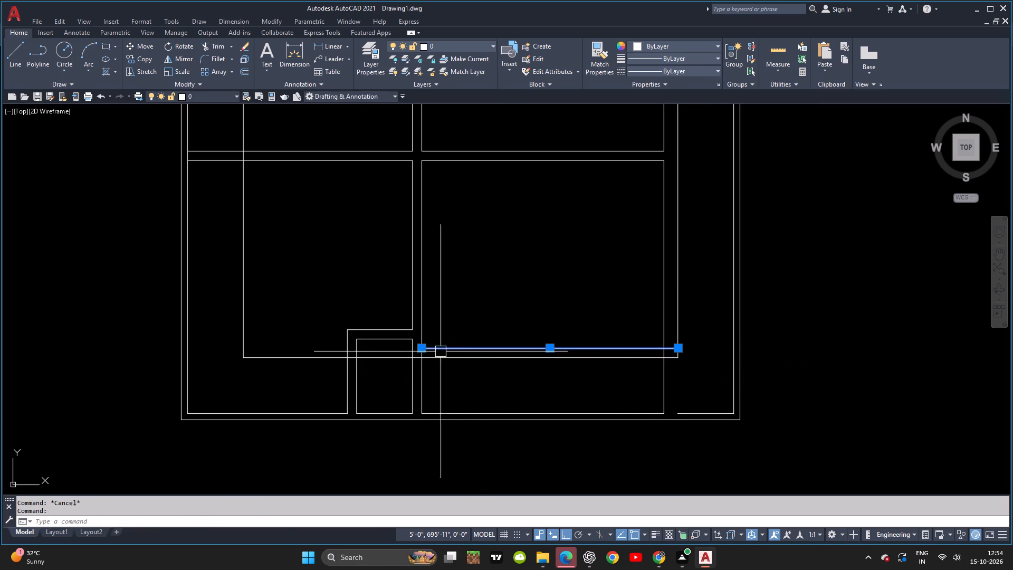
{"action": "left_click", "coordinate": [421, 351]}
{"action": "left_click", "coordinate": [243, 346]}
{"action": "key", "text": "Escape"}
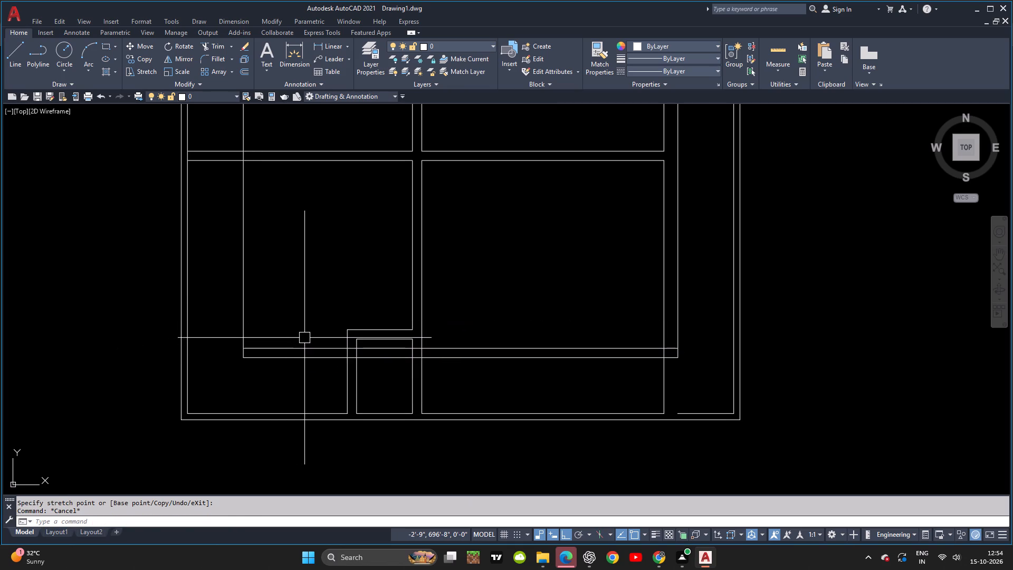
Offset the dining area's new left vertical line 6 inches inward to form the wall thickness.
{"action": "type", "text": "O"}
{"action": "key", "text": "space"}
{"action": "key", "text": "space"}
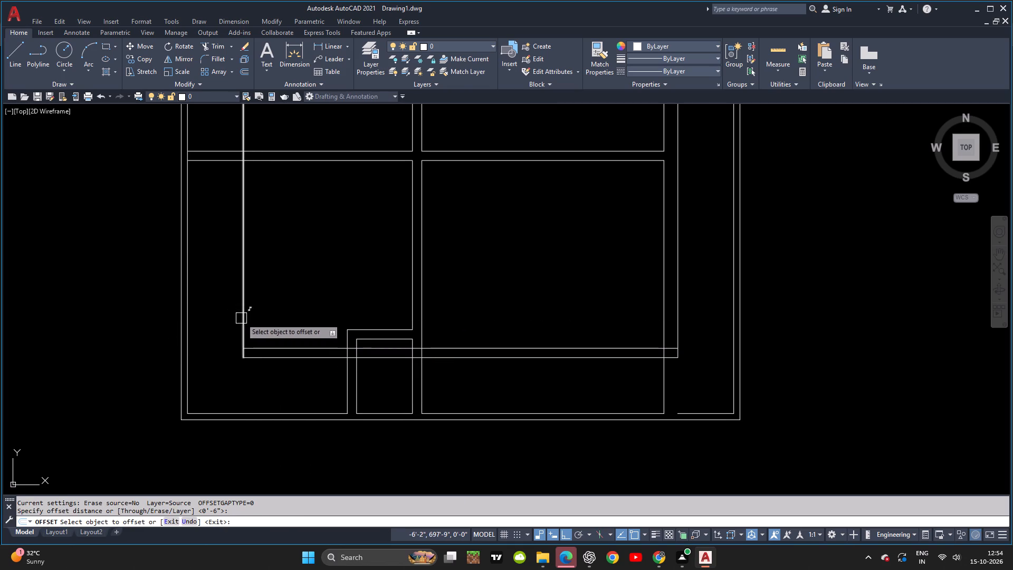
{"action": "left_click", "coordinate": [241, 318]}
{"action": "left_click", "coordinate": [278, 311]}
{"action": "key", "text": "Escape"}
{"action": "scroll", "coordinate": [299, 350], "scroll_direction": "down", "scroll_amount": 2}
{"action": "middle_click_drag", "start_coordinate": [299, 354], "coordinate": [305, 432]}
{"action": "key", "text": "Escape"}
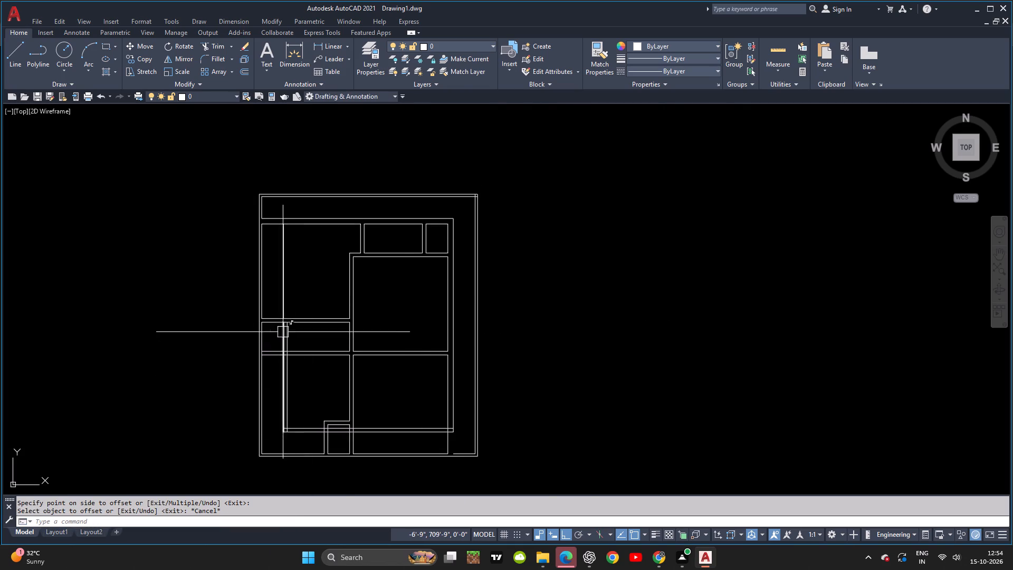
Stretch the upper end of the inner left wall line up to the master bedroom's top line.
{"action": "scroll", "coordinate": [287, 335], "scroll_direction": "up", "scroll_amount": 1}
{"action": "left_click", "coordinate": [287, 335]}
{"action": "left_click", "coordinate": [284, 313]}
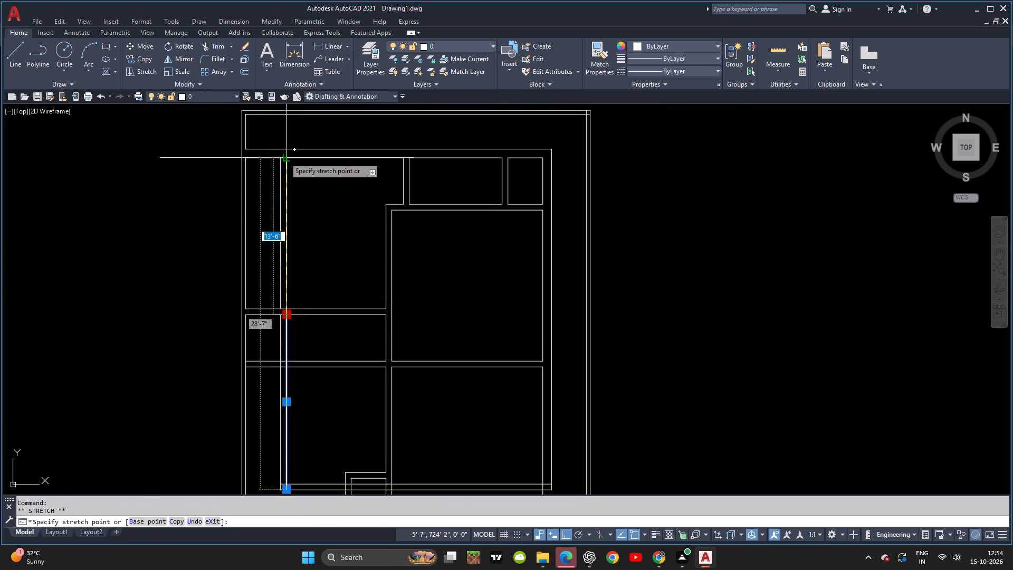
{"action": "left_click", "coordinate": [284, 157]}
{"action": "key", "text": "Escape"}
{"action": "middle_click_drag", "start_coordinate": [335, 255], "coordinate": [305, 208]}
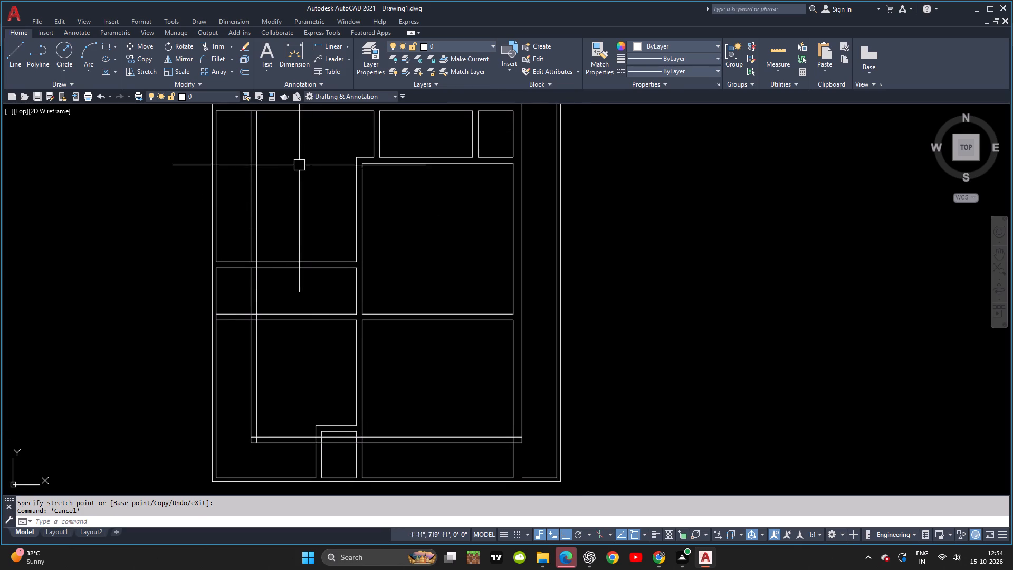
Trim the overlapping ends of the inner wall lines at the dining area's bottom-left corner into a clean inner corner.
{"action": "key", "text": "t"}
{"action": "key", "text": "r"}
{"action": "key", "text": "space"}
{"action": "key", "text": "space"}
{"action": "scroll", "coordinate": [248, 436], "scroll_direction": "up", "scroll_amount": 4}
{"action": "left_click", "coordinate": [310, 453]}
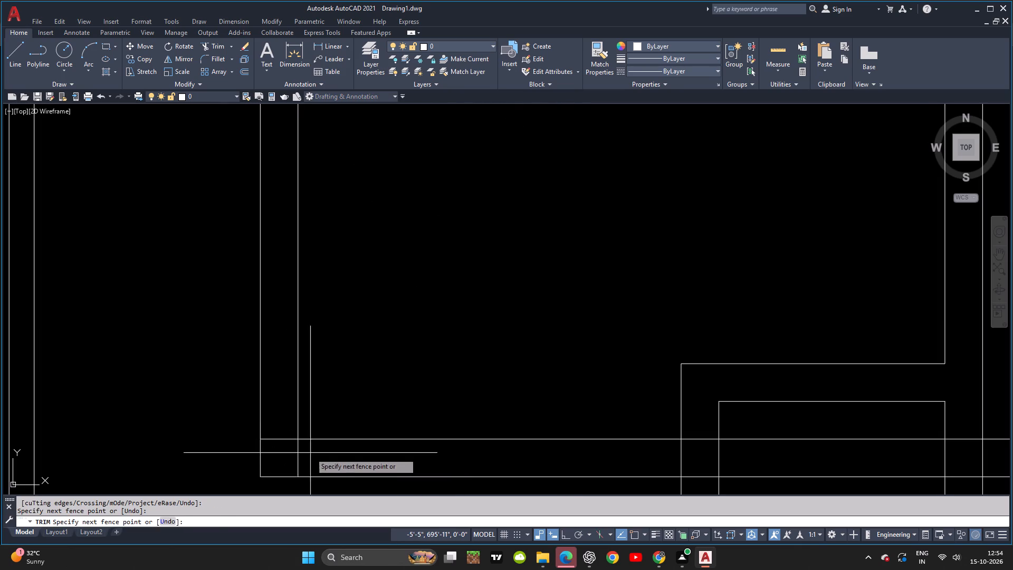
{"action": "left_click", "coordinate": [273, 430]}
{"action": "scroll", "coordinate": [347, 373], "scroll_direction": "down", "scroll_amount": 3}
{"action": "key", "text": "Escape"}
{"action": "middle_click_drag", "start_coordinate": [346, 373], "coordinate": [305, 366]}
{"action": "scroll", "coordinate": [410, 391], "scroll_direction": "down", "scroll_amount": 1}
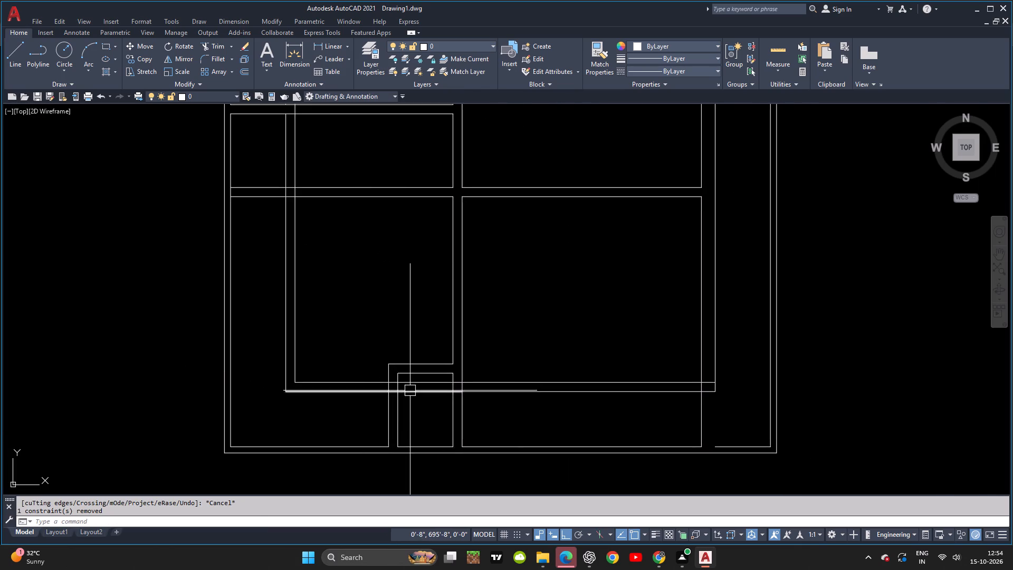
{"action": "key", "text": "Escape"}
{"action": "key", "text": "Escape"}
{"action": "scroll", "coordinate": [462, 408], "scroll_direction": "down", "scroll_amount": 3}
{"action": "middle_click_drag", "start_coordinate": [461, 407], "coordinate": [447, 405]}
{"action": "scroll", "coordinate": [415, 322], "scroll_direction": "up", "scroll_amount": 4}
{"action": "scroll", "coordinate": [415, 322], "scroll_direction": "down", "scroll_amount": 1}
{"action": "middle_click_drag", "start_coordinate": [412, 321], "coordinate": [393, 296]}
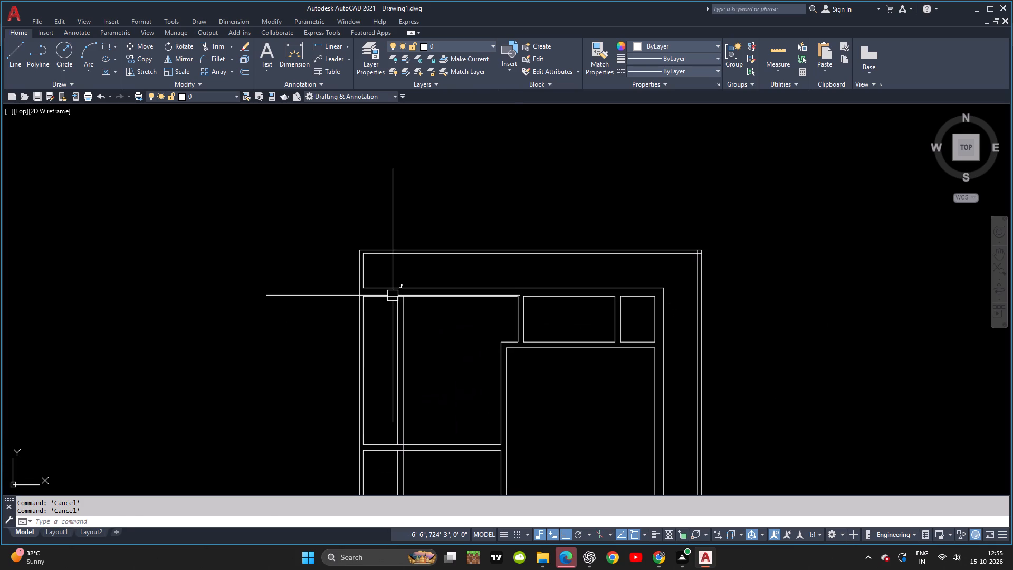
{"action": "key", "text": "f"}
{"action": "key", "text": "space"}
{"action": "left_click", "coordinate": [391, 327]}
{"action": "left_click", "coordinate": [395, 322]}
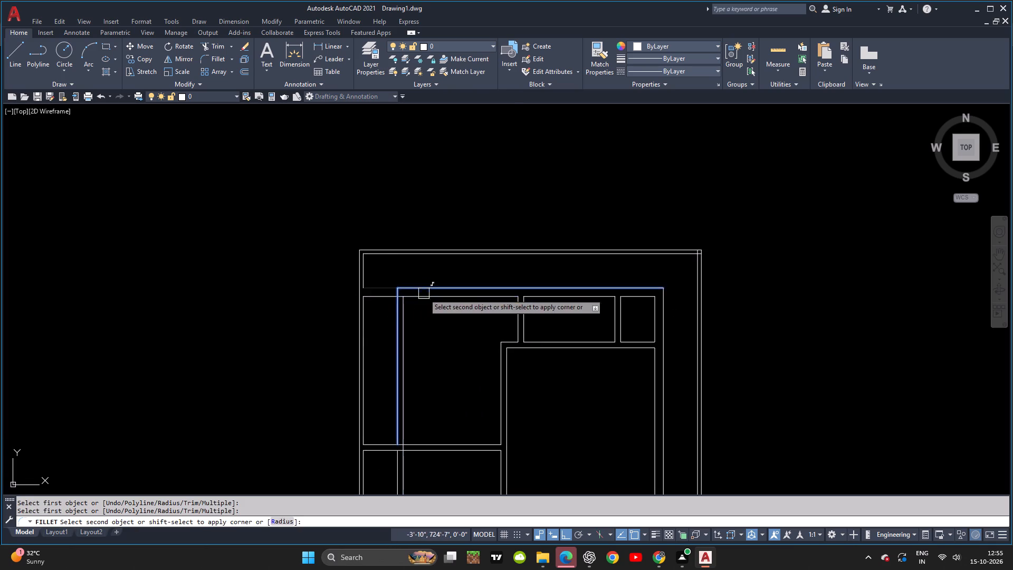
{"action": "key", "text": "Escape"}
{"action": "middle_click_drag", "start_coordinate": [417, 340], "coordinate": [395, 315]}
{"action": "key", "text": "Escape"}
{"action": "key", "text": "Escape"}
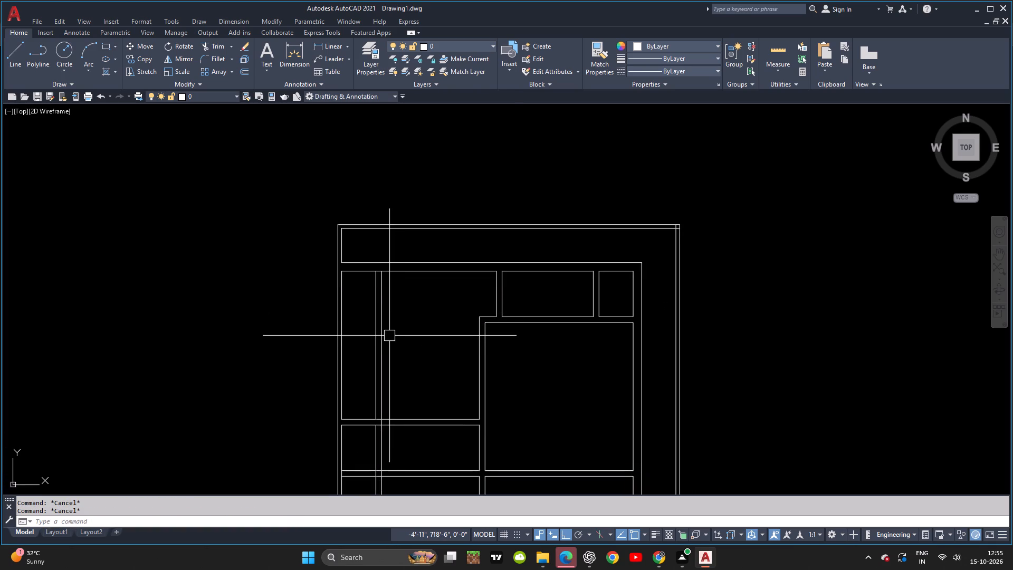
Offset the house's inner left wall line 3 inches further inward and erase the original inner line.
{"action": "type", "text": "O"}
{"action": "key", "text": "space"}
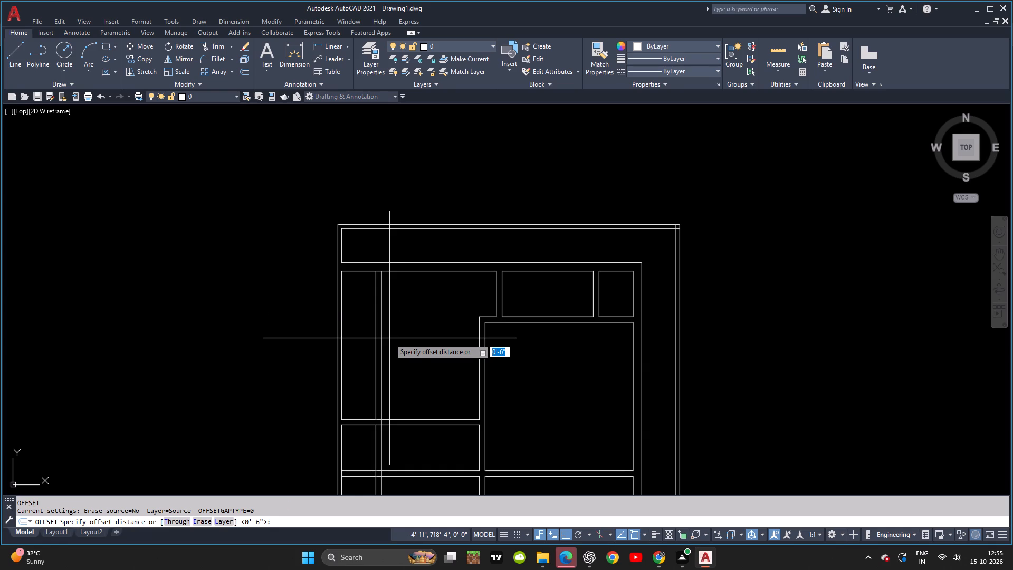
{"action": "type", "text": "3"}
{"action": "key", "text": "space"}
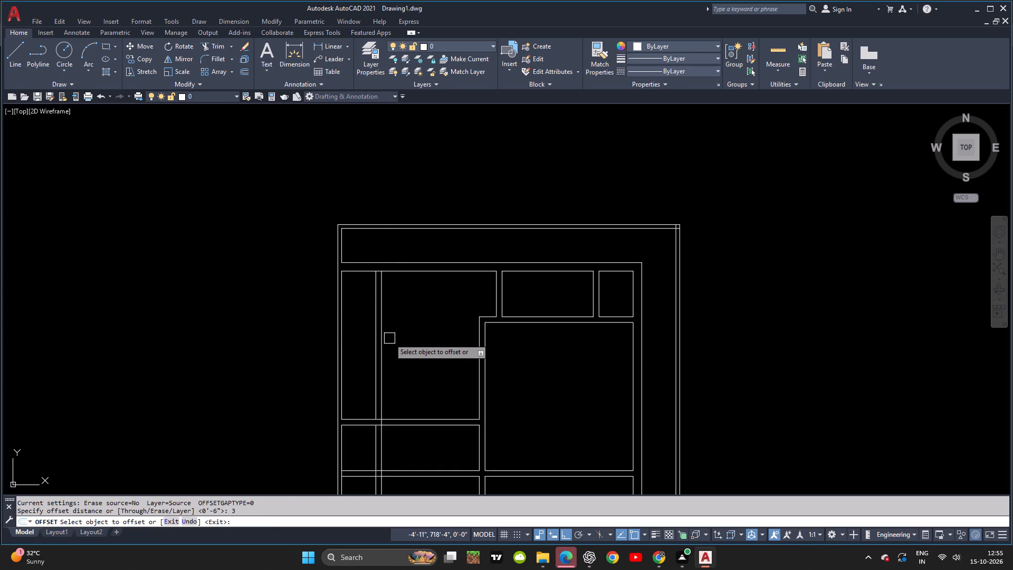
{"action": "left_click", "coordinate": [385, 342]}
{"action": "left_click", "coordinate": [406, 344]}
{"action": "middle_click_drag", "start_coordinate": [407, 345], "coordinate": [415, 224]}
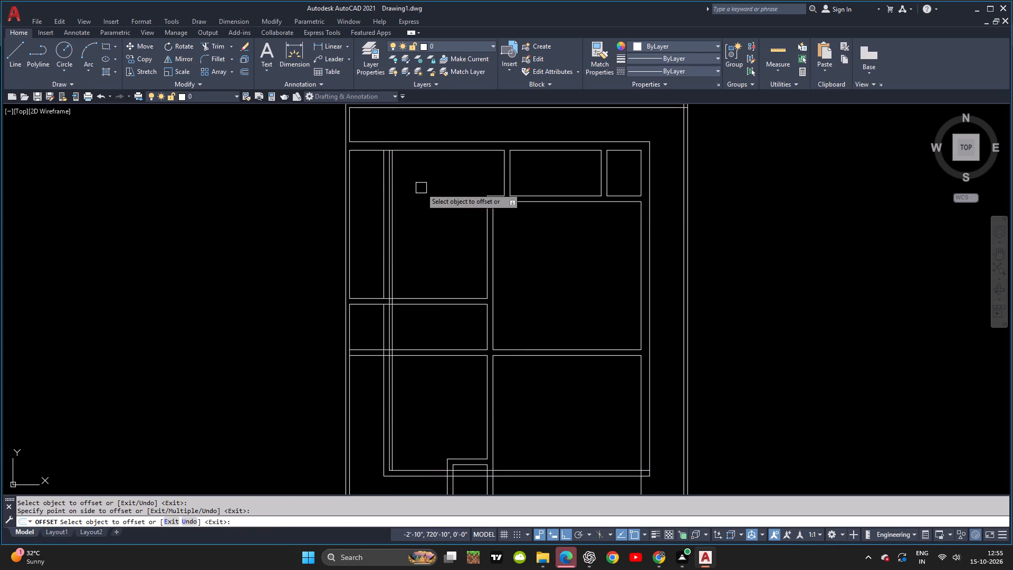
{"action": "scroll", "coordinate": [387, 277], "scroll_direction": "up", "scroll_amount": 3}
{"action": "key", "text": "Escape"}
{"action": "left_click", "coordinate": [387, 277]}
{"action": "key", "text": "Delete"}
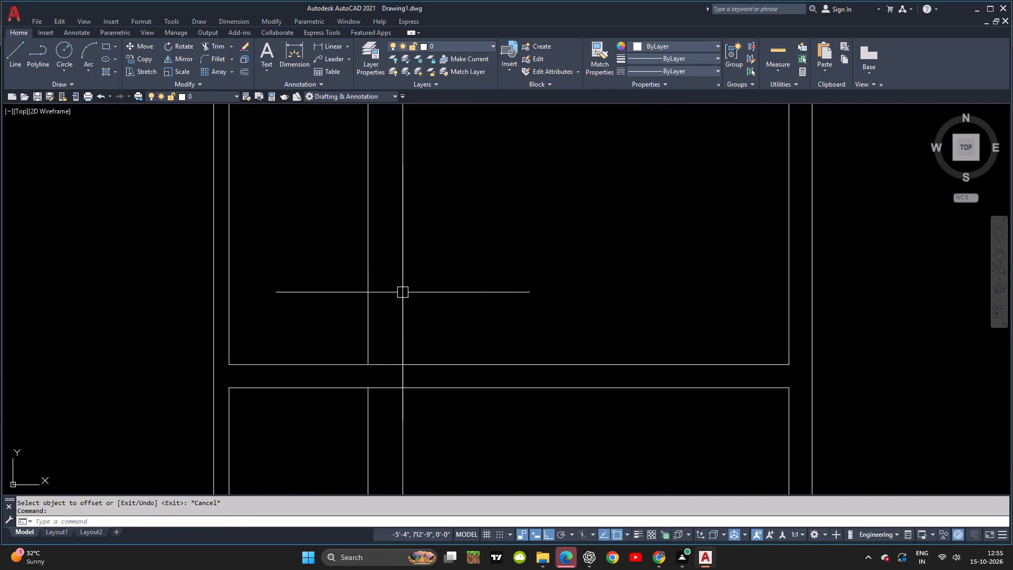
Move the house's inner bottom wall line up 3 inches.
{"action": "scroll", "coordinate": [404, 294], "scroll_direction": "down", "scroll_amount": 4}
{"action": "middle_click_drag", "start_coordinate": [404, 294], "coordinate": [411, 165]}
{"action": "scroll", "coordinate": [463, 283], "scroll_direction": "up", "scroll_amount": 3}
{"action": "left_click", "coordinate": [550, 278]}
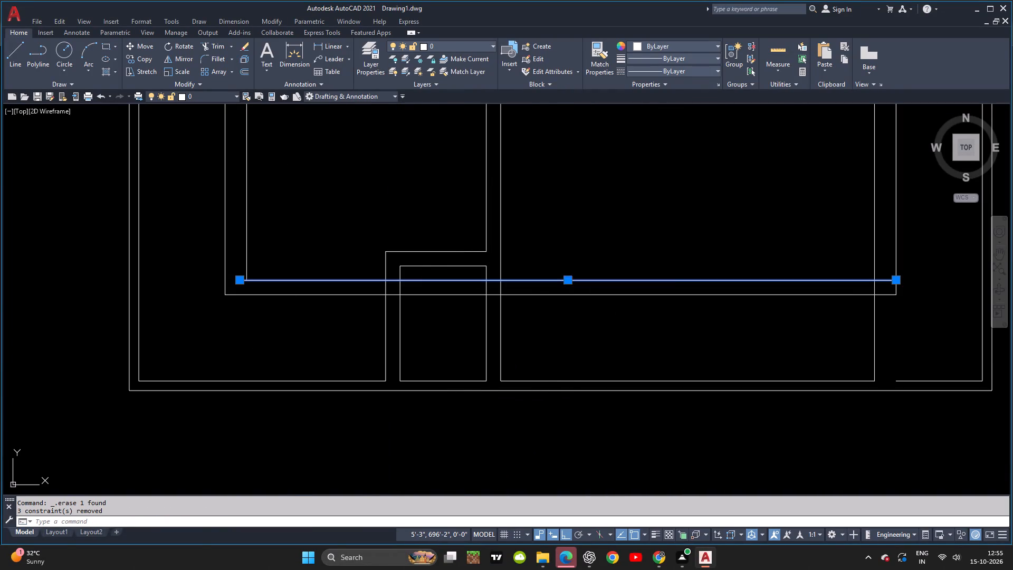
{"action": "key", "text": "m"}
{"action": "key", "text": "space"}
{"action": "left_click", "coordinate": [598, 247]}
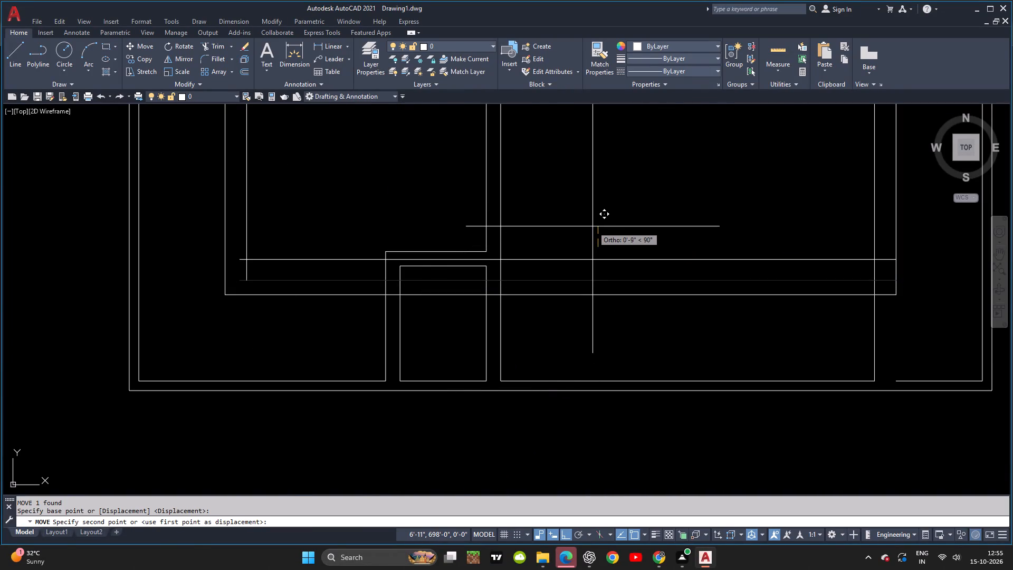
{"action": "key", "text": "3"}
{"action": "key", "text": "Return"}
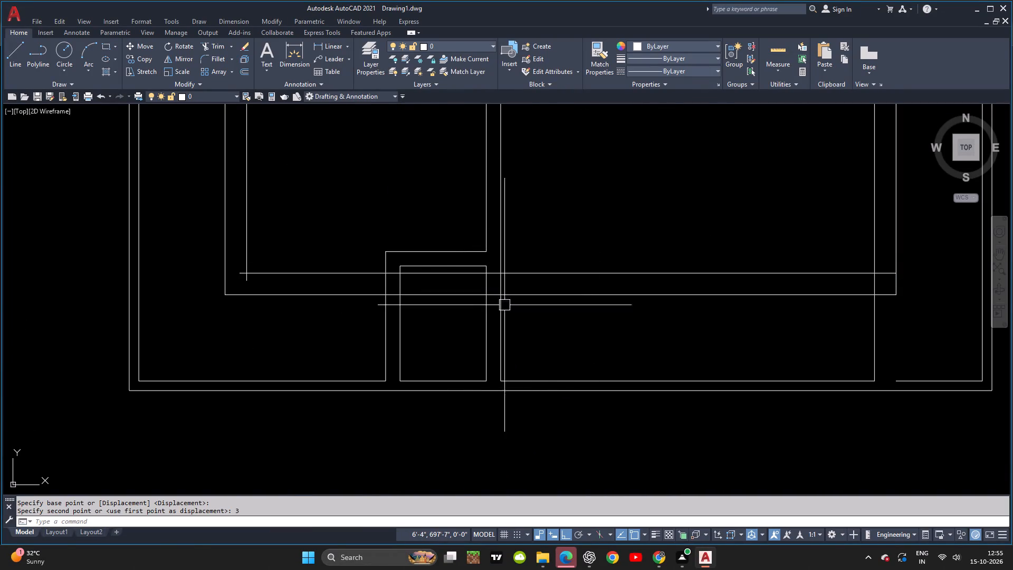
Trim the overlapping ends of the inner left and inner bottom wall lines into a clean bottom-left corner.
{"action": "key", "text": "Escape"}
{"action": "key", "text": "Escape"}
{"action": "key", "text": "t"}
{"action": "key", "text": "r"}
{"action": "key", "text": "space"}
{"action": "key", "text": "space"}
{"action": "scroll", "coordinate": [247, 305], "scroll_direction": "up", "scroll_amount": 4}
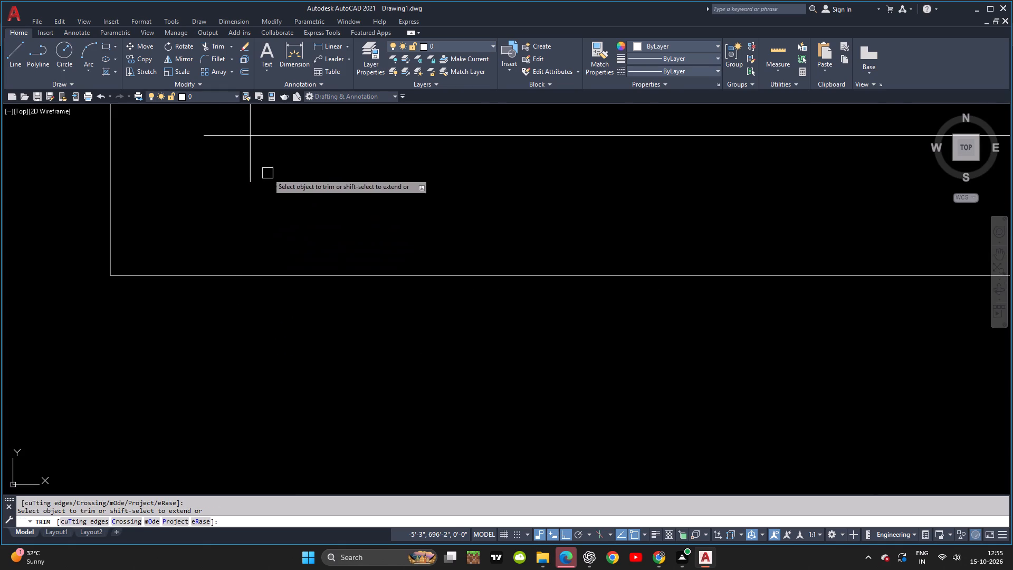
{"action": "left_click", "coordinate": [267, 173]}
{"action": "left_click", "coordinate": [225, 119]}
{"action": "key", "text": "Escape"}
{"action": "scroll", "coordinate": [291, 234], "scroll_direction": "down", "scroll_amount": 4}
Extend the outer boundary's short inner bottom segment leftward to the house's inner right wall line.
{"action": "middle_click_drag", "start_coordinate": [393, 246], "coordinate": [232, 424]}
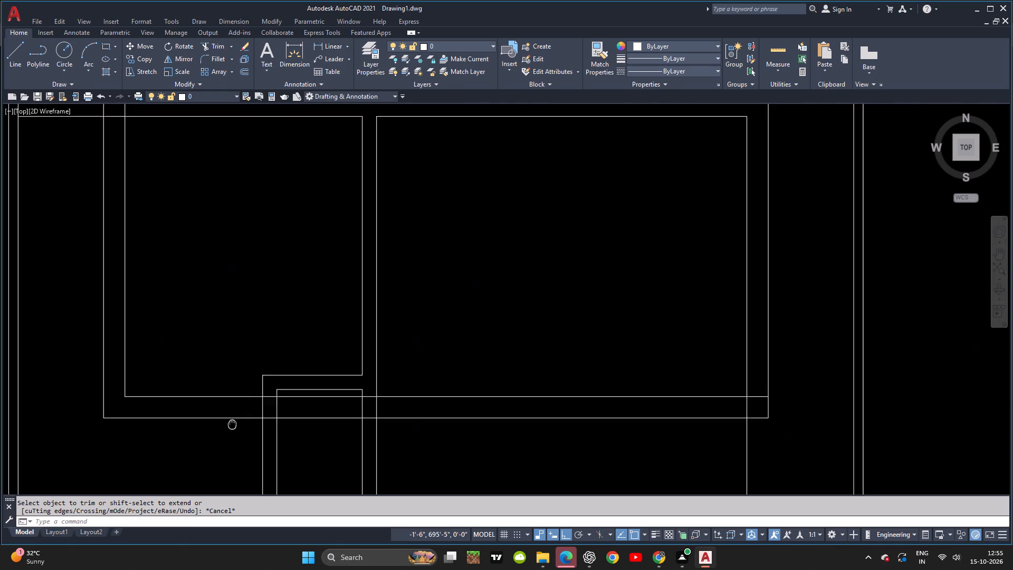
{"action": "middle_click_drag", "start_coordinate": [232, 424], "coordinate": [235, 427]}
{"action": "middle_click_drag", "start_coordinate": [672, 445], "coordinate": [552, 414]}
{"action": "scroll", "coordinate": [641, 402], "scroll_direction": "up", "scroll_amount": 2}
{"action": "scroll", "coordinate": [644, 357], "scroll_direction": "down", "scroll_amount": 1}
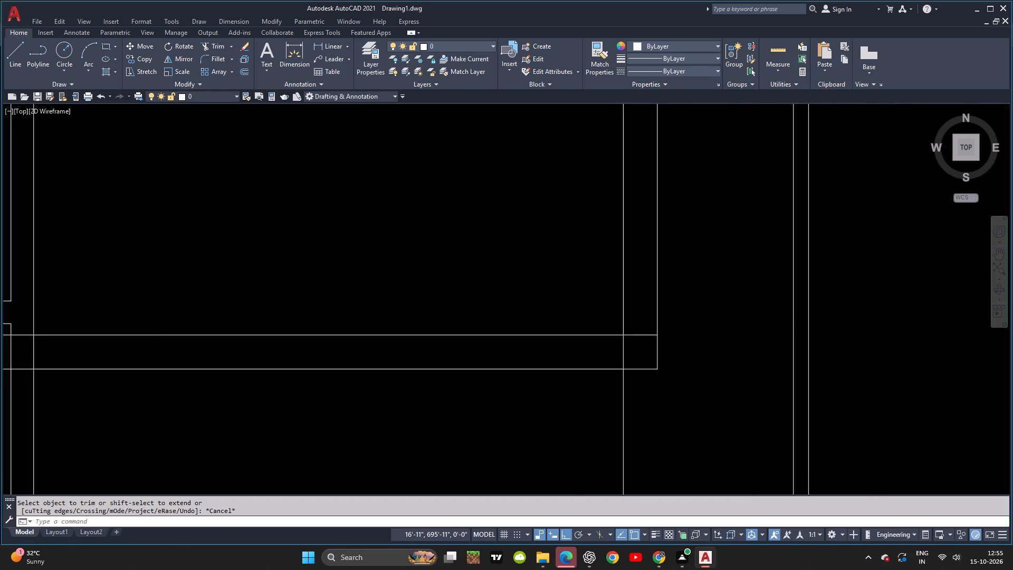
{"action": "scroll", "coordinate": [644, 357], "scroll_direction": "down", "scroll_amount": 1}
{"action": "middle_click_drag", "start_coordinate": [635, 352], "coordinate": [585, 324]}
{"action": "key", "text": "Escape"}
{"action": "key", "text": "Escape"}
{"action": "key", "text": "Escape"}
{"action": "type", "text": "EX"}
{"action": "key", "text": "space"}
{"action": "key", "text": "space"}
{"action": "left_click", "coordinate": [608, 419]}
{"action": "key", "text": "Escape"}
Trim the house's inner right wall line below the bottom wall and clean up the inner bottom-right corner.
{"action": "left_click", "coordinate": [603, 393]}
{"action": "left_click", "coordinate": [558, 392]}
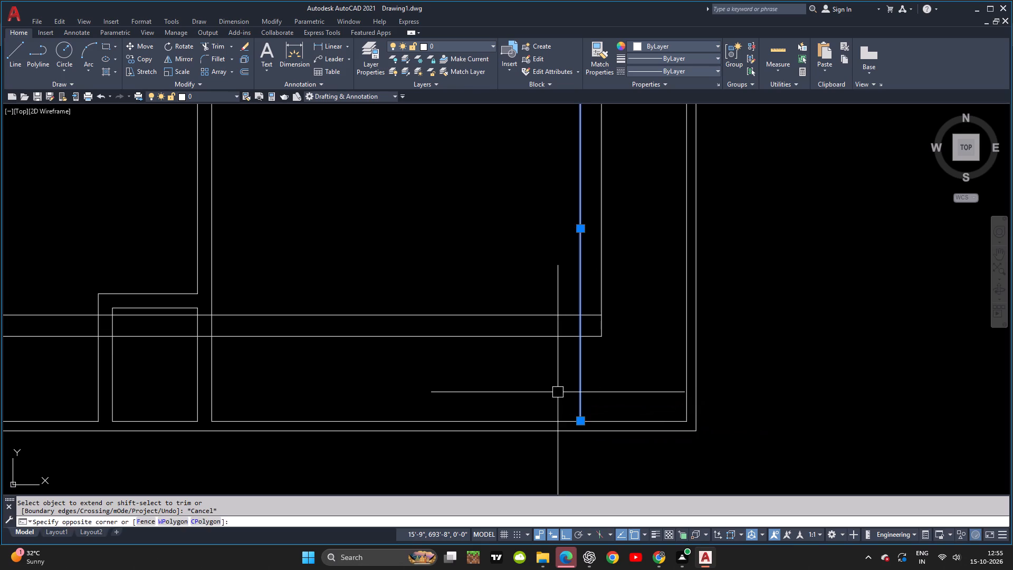
{"action": "key", "text": "Escape"}
{"action": "key", "text": "Escape"}
{"action": "key", "text": "t"}
{"action": "key", "text": "r"}
{"action": "key", "text": "space"}
{"action": "key", "text": "space"}
{"action": "left_click", "coordinate": [625, 378]}
{"action": "left_click", "coordinate": [541, 402]}
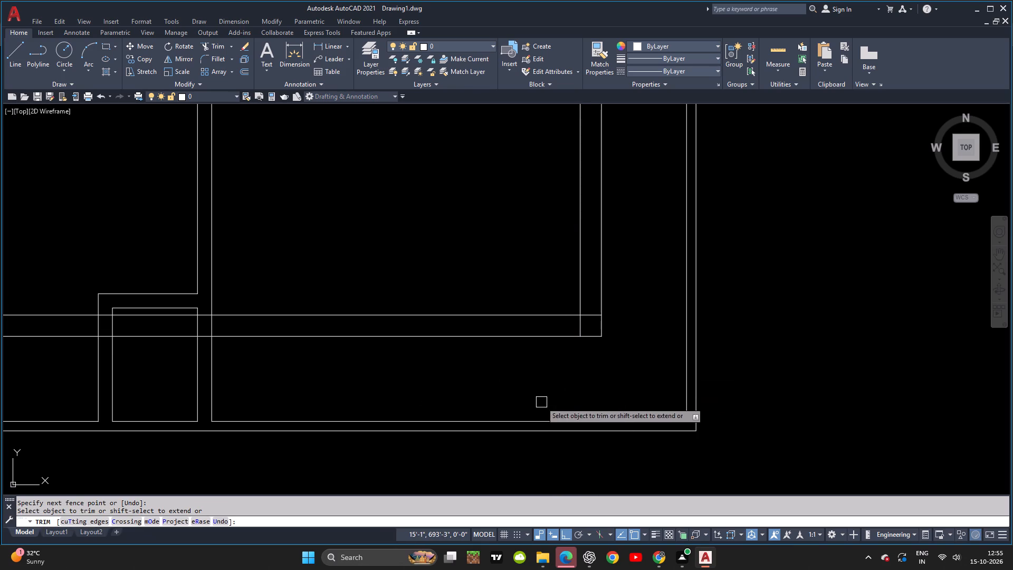
{"action": "left_click", "coordinate": [593, 306]}
{"action": "left_click", "coordinate": [577, 325]}
{"action": "scroll", "coordinate": [586, 330], "scroll_direction": "down", "scroll_amount": 4}
{"action": "middle_click_drag", "start_coordinate": [504, 405], "coordinate": [538, 419]}
{"action": "key", "text": "Escape"}
{"action": "key", "text": "Escape"}
Erase the four vertical partition lines that cross the house's bottom wall.
{"action": "scroll", "coordinate": [575, 353], "scroll_direction": "up", "scroll_amount": 3}
{"action": "left_click", "coordinate": [575, 353]}
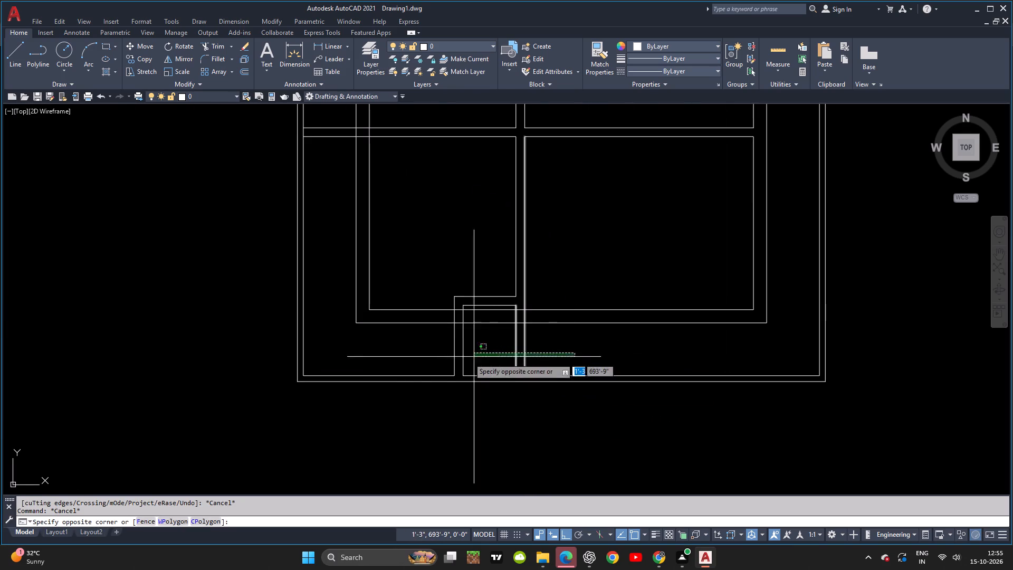
{"action": "left_click", "coordinate": [408, 355]}
{"action": "key", "text": "Delete"}
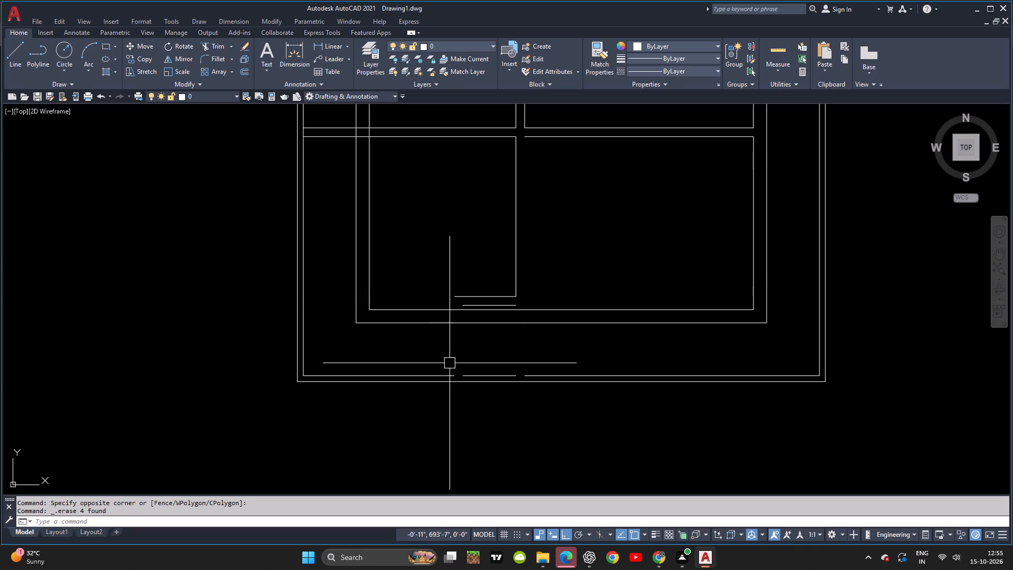
{"action": "key", "text": "Escape"}
{"action": "key", "text": "Escape"}
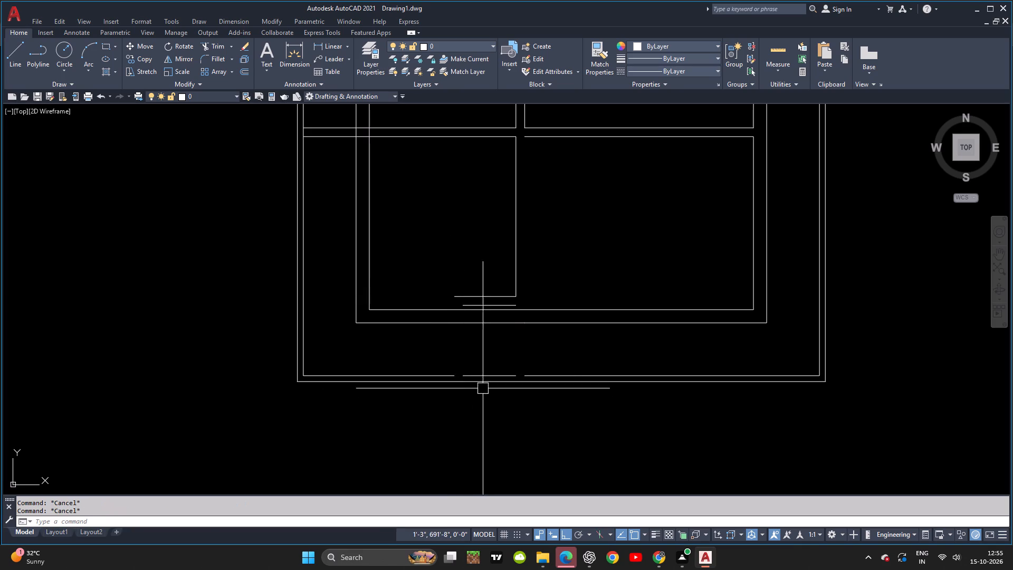
Erase the short isolated middle segment of the outer boundary's inner bottom line.
{"action": "left_click", "coordinate": [479, 370]}
{"action": "left_click", "coordinate": [479, 376]}
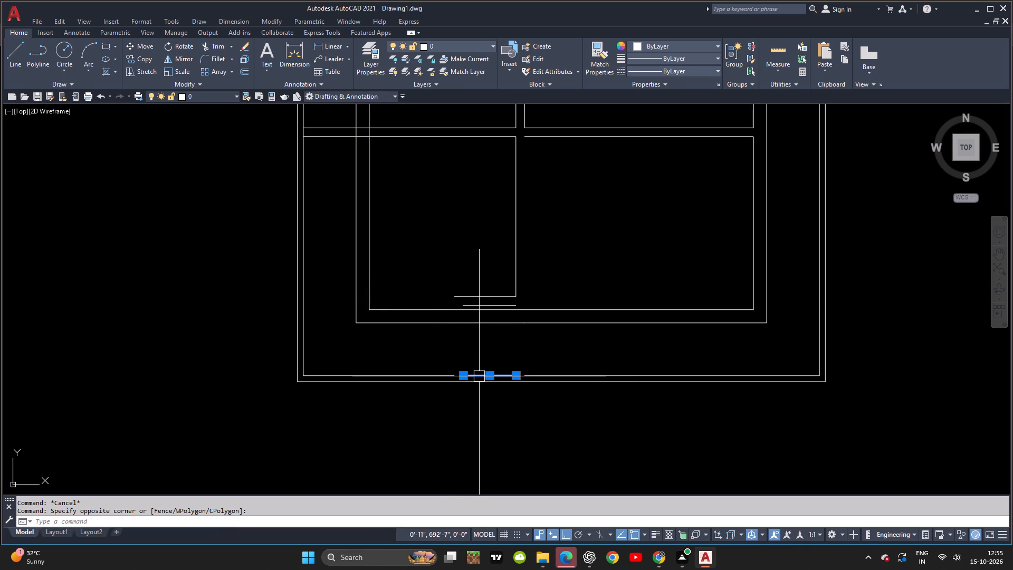
{"action": "key", "text": "Delete"}
{"action": "key", "text": "Escape"}
Extend the left part of the outer boundary's inner bottom line rightward across the gap.
{"action": "key", "text": "e"}
{"action": "key", "text": "x"}
{"action": "key", "text": "space"}
{"action": "key", "text": "space"}
{"action": "scroll", "coordinate": [467, 374], "scroll_direction": "up", "scroll_amount": 4}
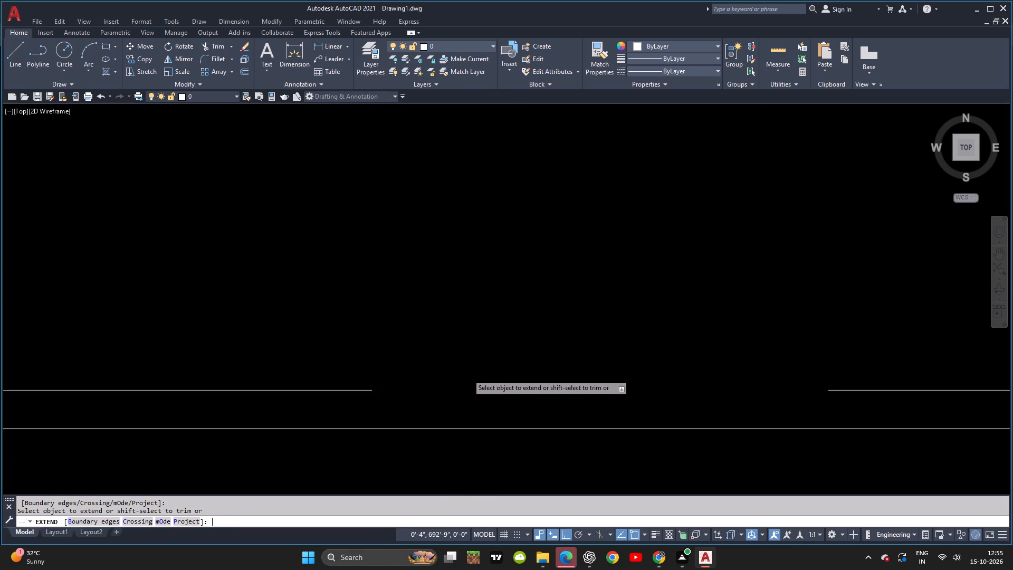
{"action": "left_click", "coordinate": [376, 393]}
{"action": "left_click", "coordinate": [371, 389]}
{"action": "left_click", "coordinate": [371, 389]}
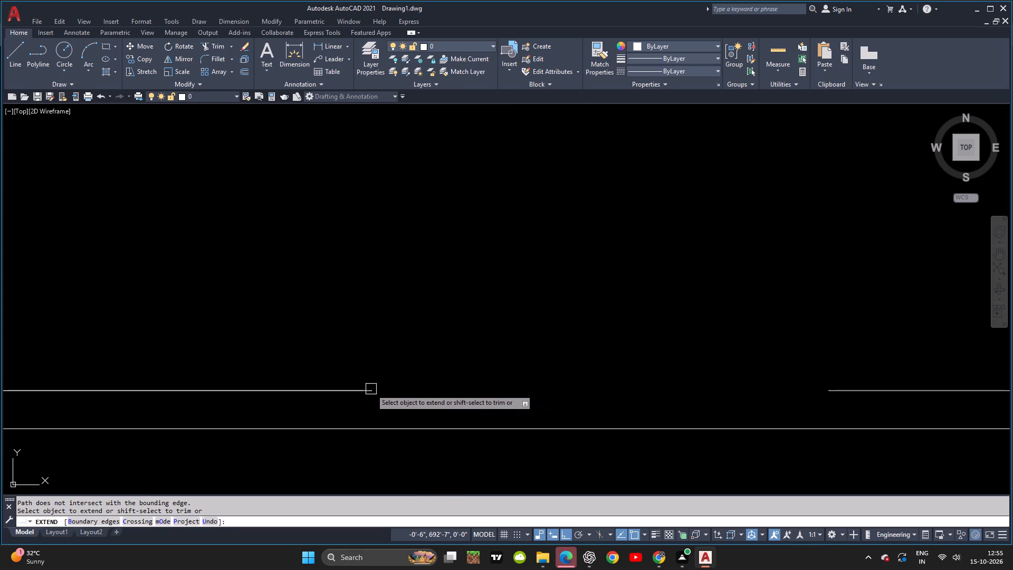
{"action": "scroll", "coordinate": [371, 393], "scroll_direction": "down", "scroll_amount": 3}
{"action": "left_click", "coordinate": [371, 394]}
{"action": "key", "text": "Escape"}
Erase the redundant segment that overlaps the outer boundary's extended inner bottom line.
{"action": "scroll", "coordinate": [396, 393], "scroll_direction": "down", "scroll_amount": 1}
{"action": "scroll", "coordinate": [471, 393], "scroll_direction": "up", "scroll_amount": 2}
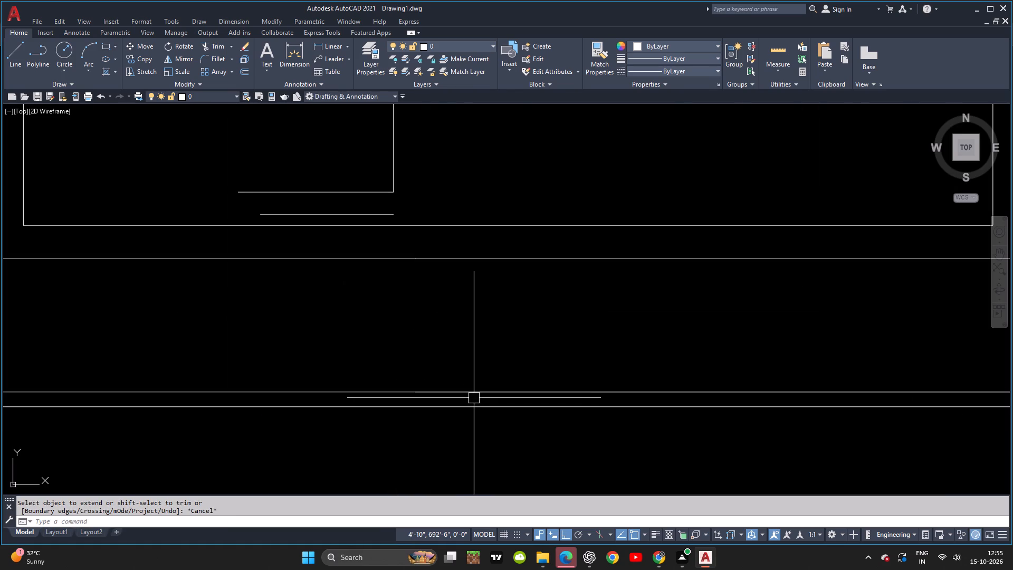
{"action": "left_click", "coordinate": [472, 393]}
{"action": "scroll", "coordinate": [486, 420], "scroll_direction": "down", "scroll_amount": 3}
{"action": "middle_click_drag", "start_coordinate": [481, 417], "coordinate": [466, 409]}
{"action": "key", "text": "Delete"}
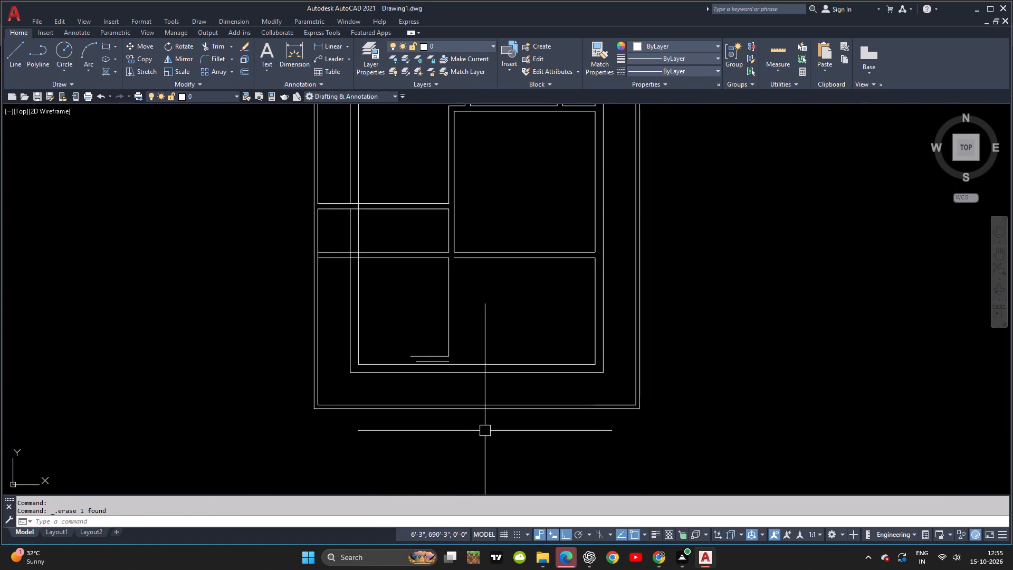
Fillet the house's outer and inner left wall lines with their matching top wall lines into sharp top-left corners.
{"action": "scroll", "coordinate": [486, 425], "scroll_direction": "down", "scroll_amount": 2}
{"action": "scroll", "coordinate": [443, 300], "scroll_direction": "up", "scroll_amount": 2}
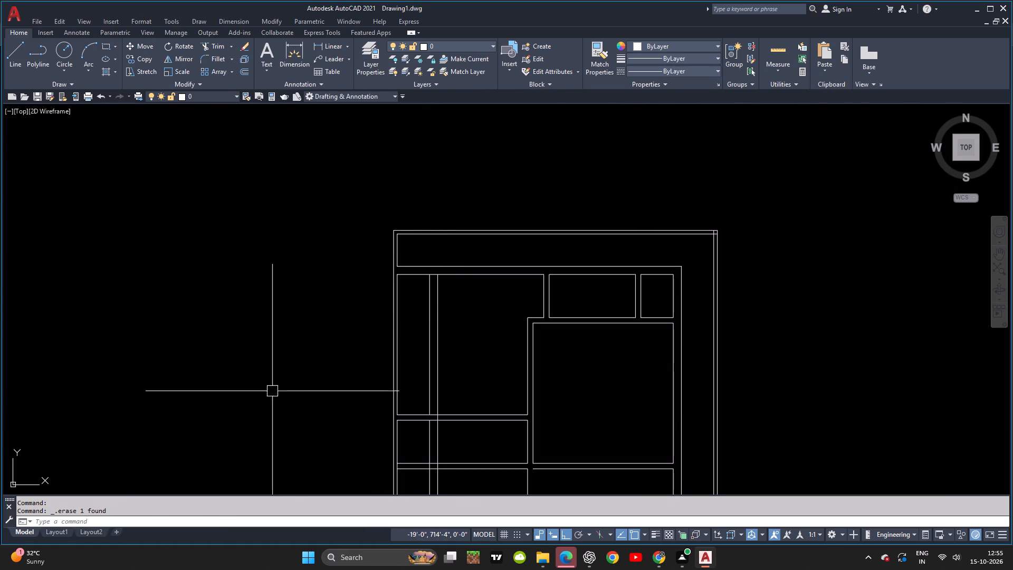
{"action": "key", "text": "f"}
{"action": "key", "text": "space"}
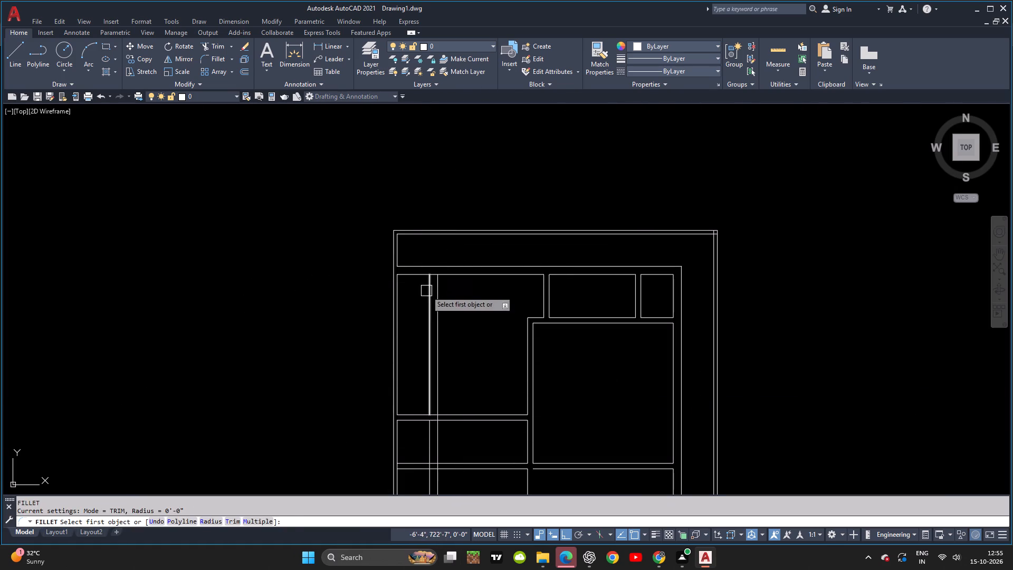
{"action": "left_click", "coordinate": [426, 291]}
{"action": "left_click", "coordinate": [446, 262]}
{"action": "key", "text": "space"}
{"action": "left_click", "coordinate": [436, 286]}
{"action": "left_click", "coordinate": [458, 279]}
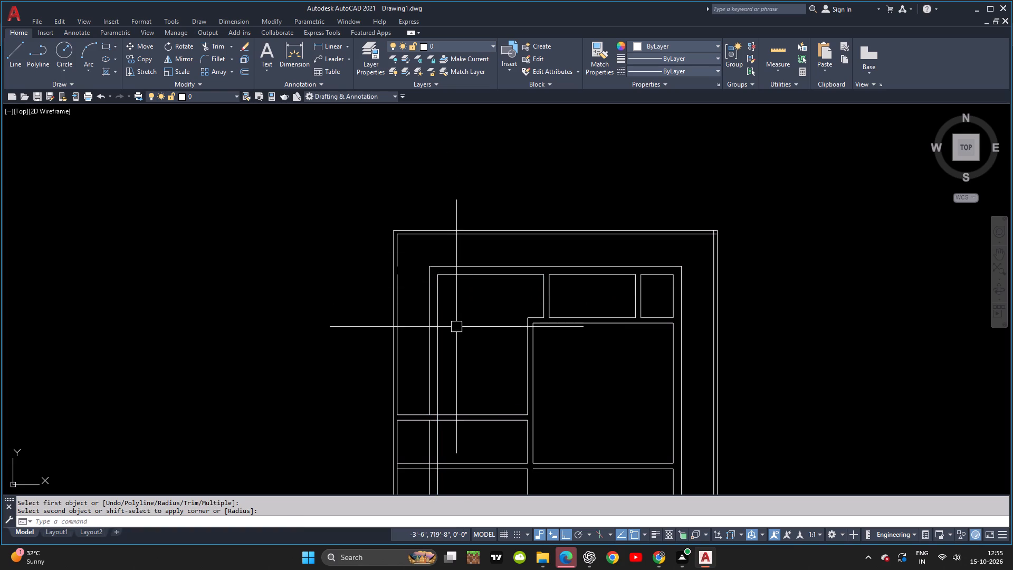
Erase the four horizontal partition lines that run from the central wall across the house's left wall.
{"action": "middle_click_drag", "start_coordinate": [446, 320], "coordinate": [443, 214]}
{"action": "middle_click_drag", "start_coordinate": [455, 329], "coordinate": [448, 295]}
{"action": "middle_click_drag", "start_coordinate": [438, 310], "coordinate": [438, 288]}
{"action": "scroll", "coordinate": [426, 271], "scroll_direction": "up", "scroll_amount": 1}
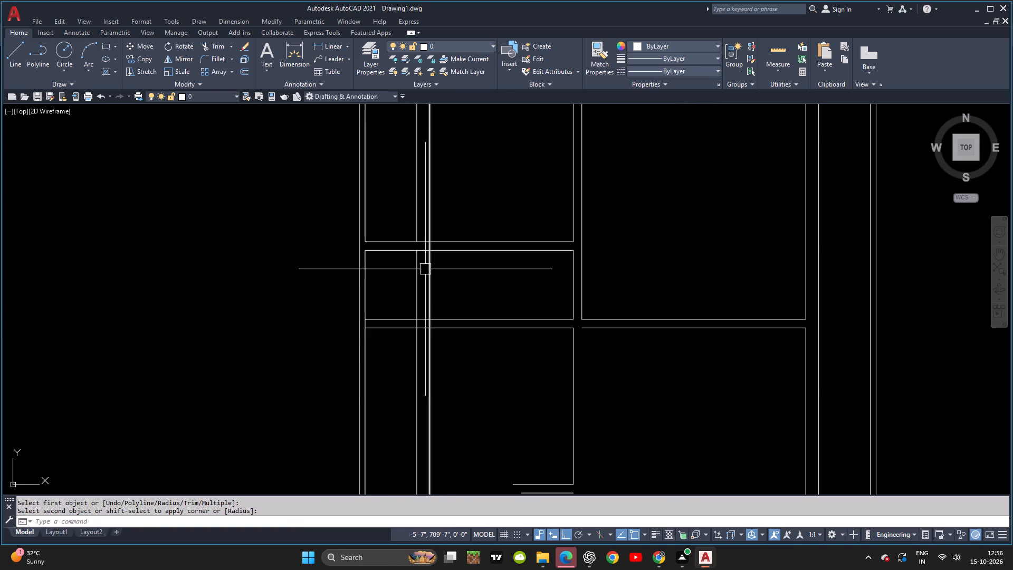
{"action": "middle_click_drag", "start_coordinate": [424, 268], "coordinate": [442, 312]}
{"action": "scroll", "coordinate": [431, 311], "scroll_direction": "down", "scroll_amount": 1}
{"action": "middle_click_drag", "start_coordinate": [417, 307], "coordinate": [401, 297]}
{"action": "key", "text": "Escape"}
{"action": "key", "text": "Escape"}
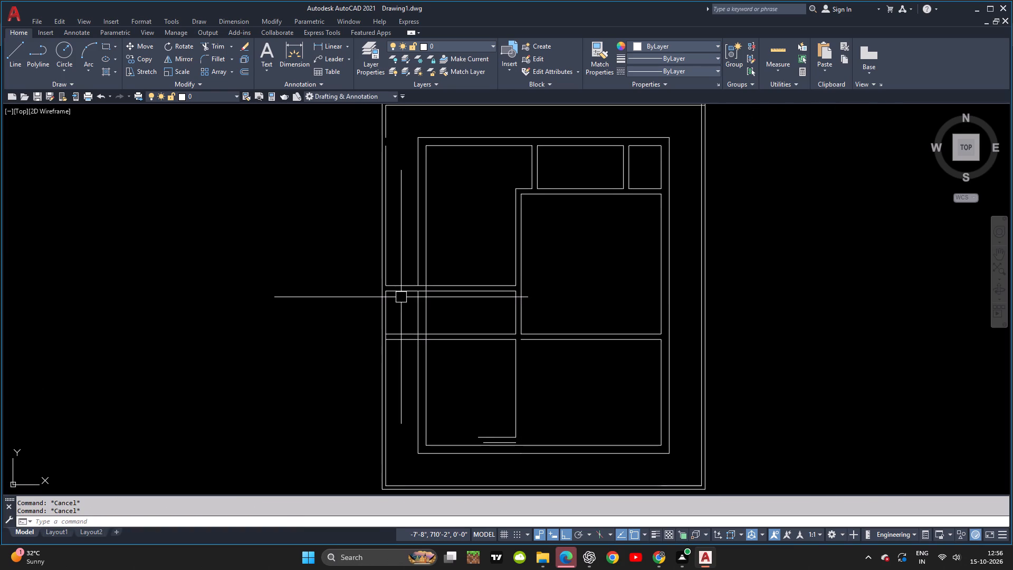
{"action": "left_click", "coordinate": [404, 267]}
{"action": "left_click", "coordinate": [396, 366]}
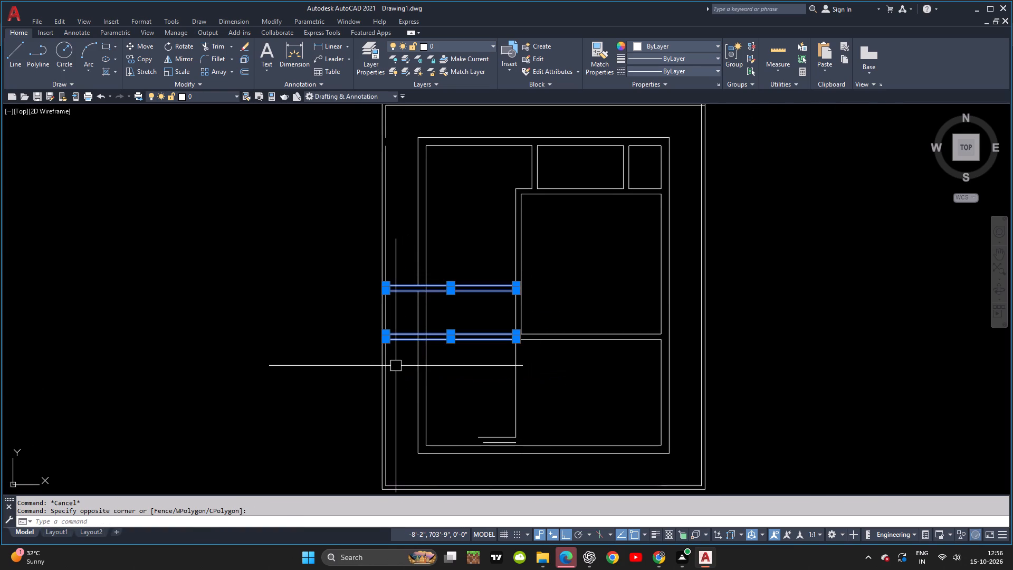
{"action": "key", "text": "Delete"}
{"action": "key", "text": "Escape"}
{"action": "key", "text": "Escape"}
Stretch the lower end of the house's upper outer left wall line down to meet the lower segment.
{"action": "left_click", "coordinate": [417, 272]}
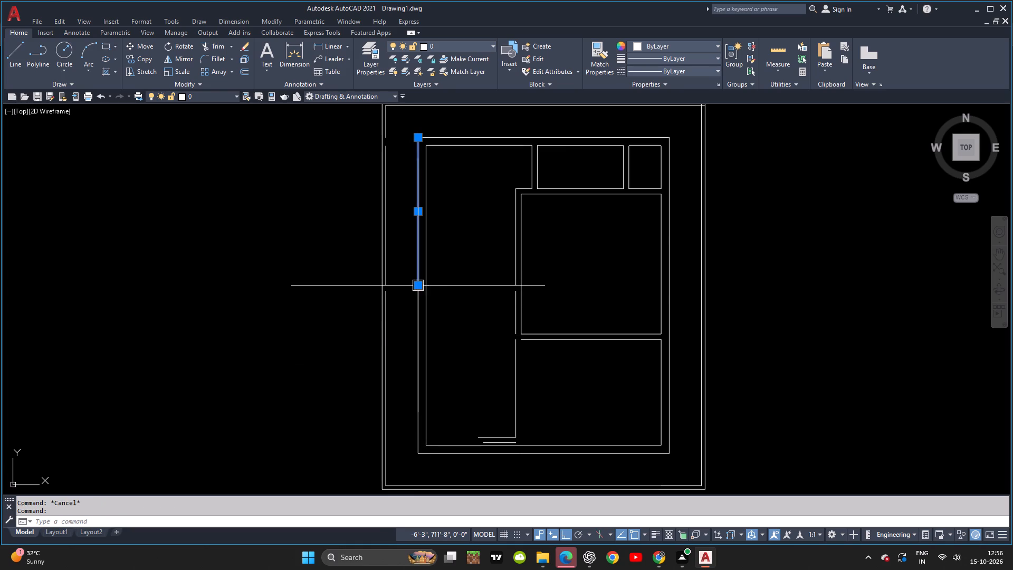
{"action": "left_click", "coordinate": [416, 284]}
{"action": "scroll", "coordinate": [416, 286], "scroll_direction": "up", "scroll_amount": 4}
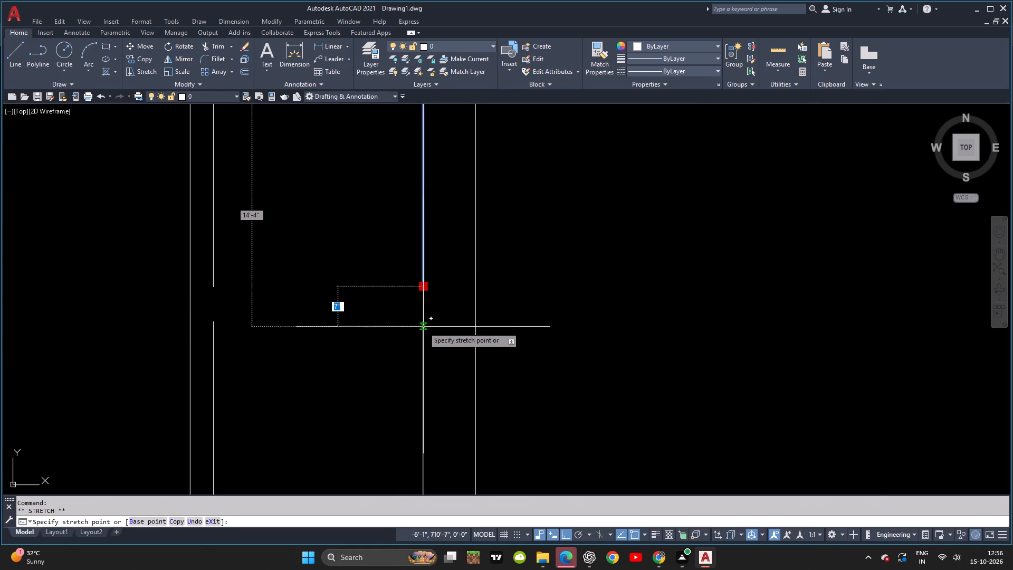
{"action": "left_click", "coordinate": [421, 319]}
{"action": "key", "text": "Escape"}
{"action": "scroll", "coordinate": [442, 338], "scroll_direction": "down", "scroll_amount": 5}
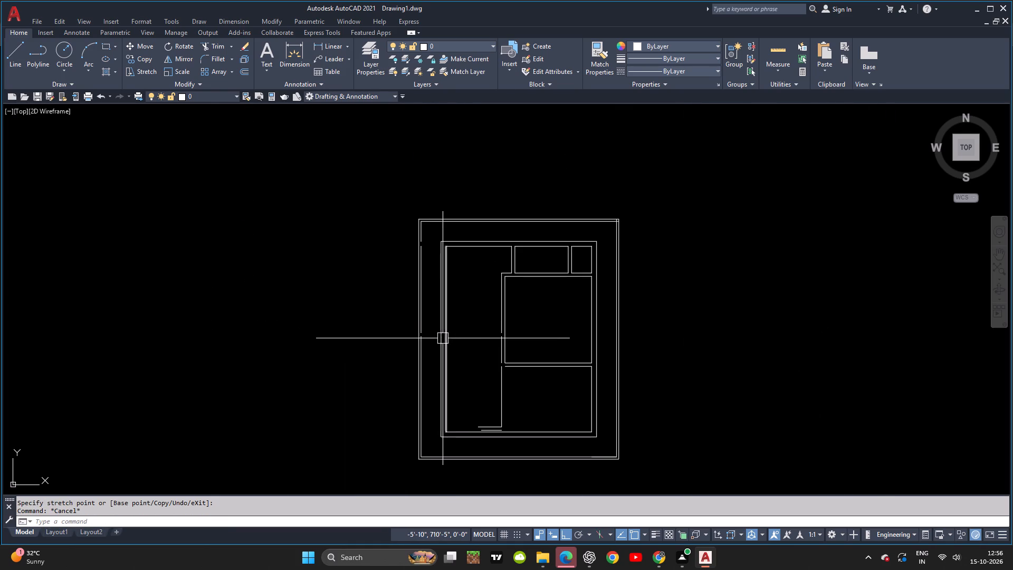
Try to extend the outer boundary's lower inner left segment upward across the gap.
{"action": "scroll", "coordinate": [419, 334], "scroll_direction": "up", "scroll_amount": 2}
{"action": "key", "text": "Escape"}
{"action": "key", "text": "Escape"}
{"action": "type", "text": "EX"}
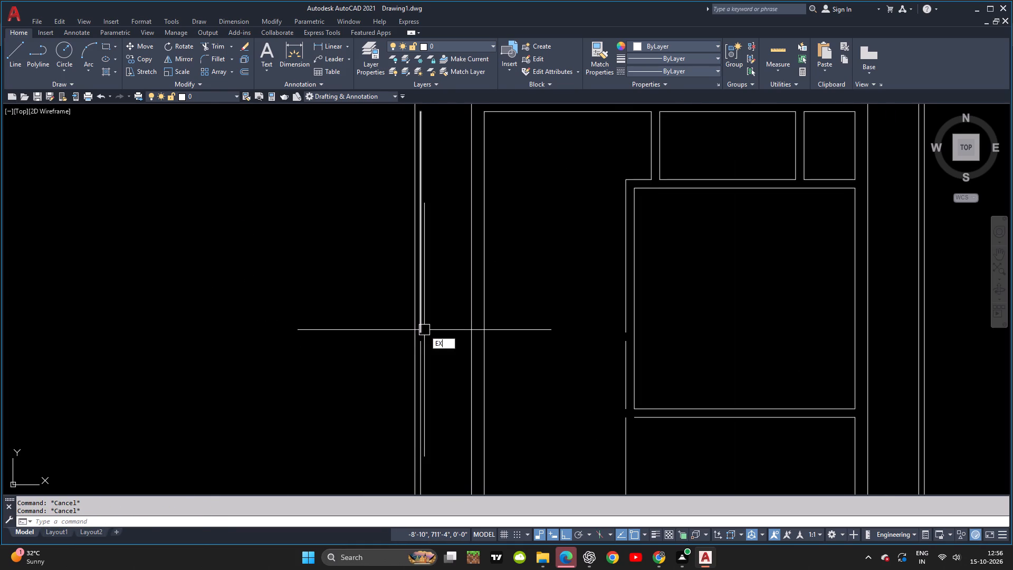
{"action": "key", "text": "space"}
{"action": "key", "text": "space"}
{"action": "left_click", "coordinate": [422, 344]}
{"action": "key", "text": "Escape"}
Erase the middle and top segments of the outer boundary's inner left line.
{"action": "left_click", "coordinate": [424, 320]}
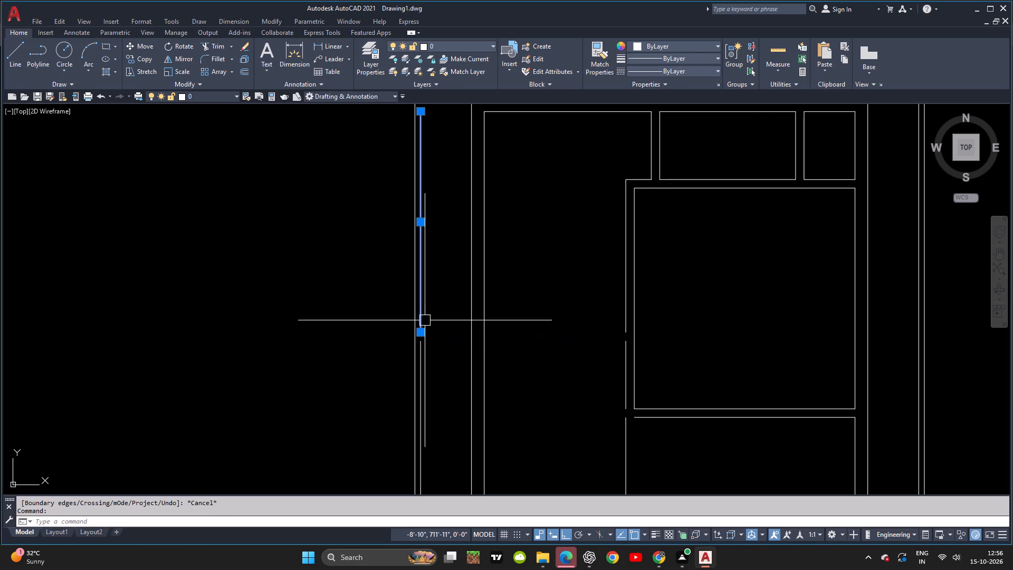
{"action": "key", "text": "Delete"}
{"action": "scroll", "coordinate": [453, 363], "scroll_direction": "down", "scroll_amount": 2}
{"action": "middle_click_drag", "start_coordinate": [453, 363], "coordinate": [447, 357]}
{"action": "key", "text": "Escape"}
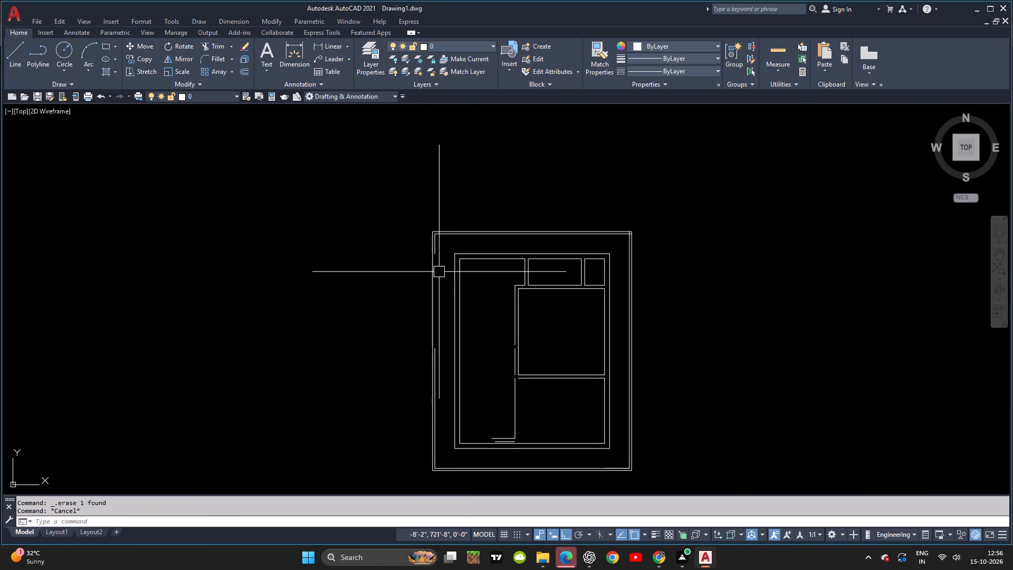
{"action": "left_click", "coordinate": [438, 248]}
{"action": "key", "text": "Delete"}
{"action": "key", "text": "8"}
{"action": "key", "text": "Escape"}
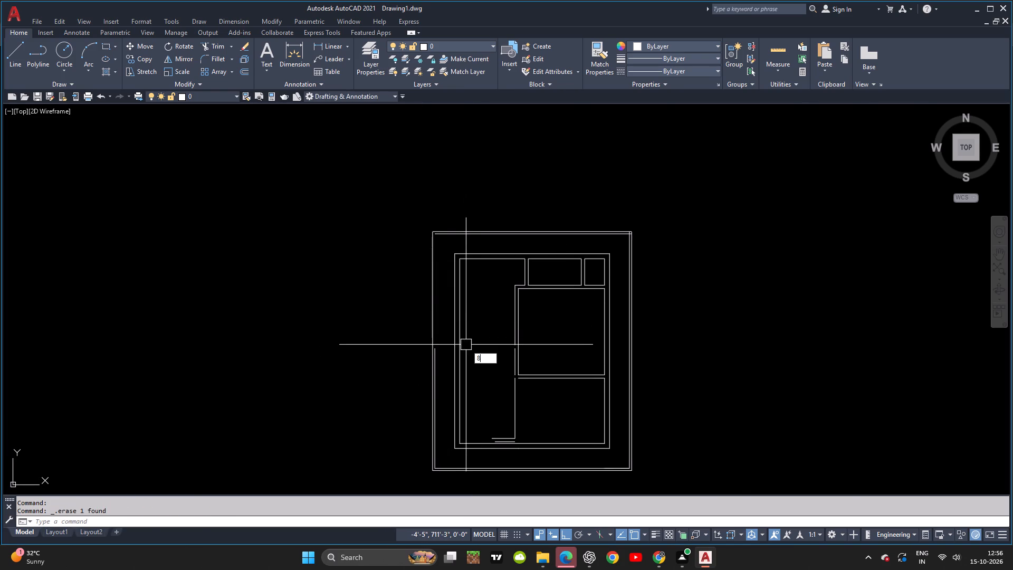
Extend the outer boundary's remaining inner left segment up to the inner top line.
{"action": "type", "text": "EX"}
{"action": "key", "text": "space"}
{"action": "key", "text": "space"}
{"action": "left_click", "coordinate": [438, 350]}
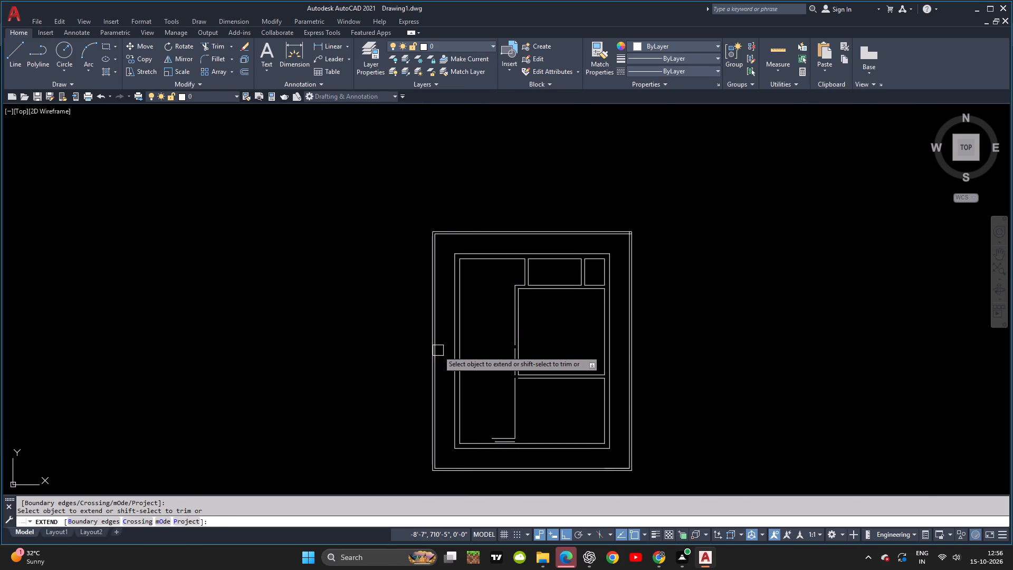
{"action": "key", "text": "F1"}
{"action": "key", "text": "Escape"}
{"action": "key", "text": "Escape"}
{"action": "key", "text": "Escape"}
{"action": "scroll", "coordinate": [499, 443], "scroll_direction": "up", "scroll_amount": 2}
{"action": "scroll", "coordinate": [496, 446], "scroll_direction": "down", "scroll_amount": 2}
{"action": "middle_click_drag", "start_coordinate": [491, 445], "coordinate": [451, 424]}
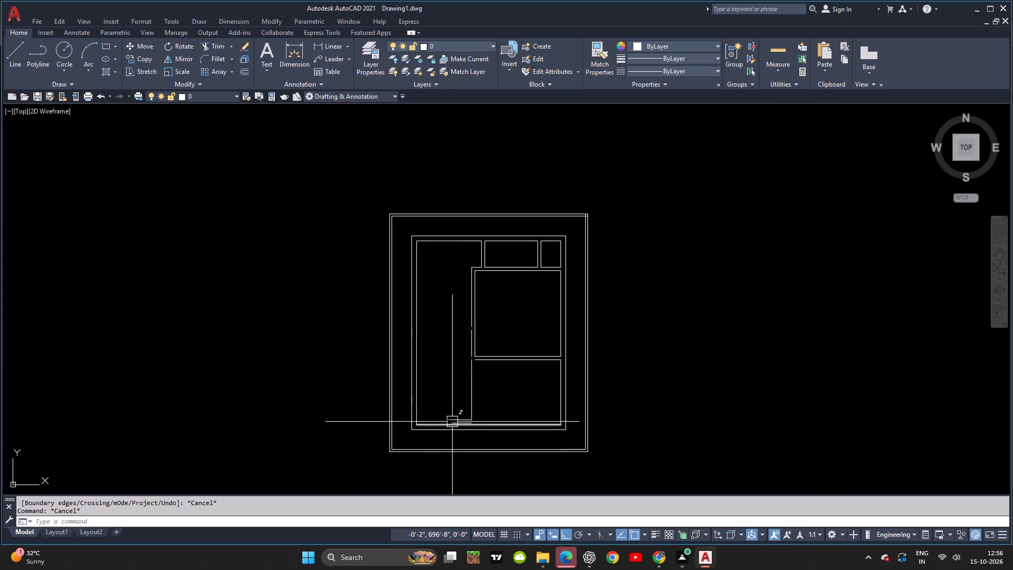
Erase the vertical partition beside the two large rooms and the horizontal wall between those rooms.
{"action": "middle_click_drag", "start_coordinate": [456, 407], "coordinate": [443, 398]}
{"action": "left_click", "coordinate": [482, 318]}
{"action": "left_click", "coordinate": [438, 300]}
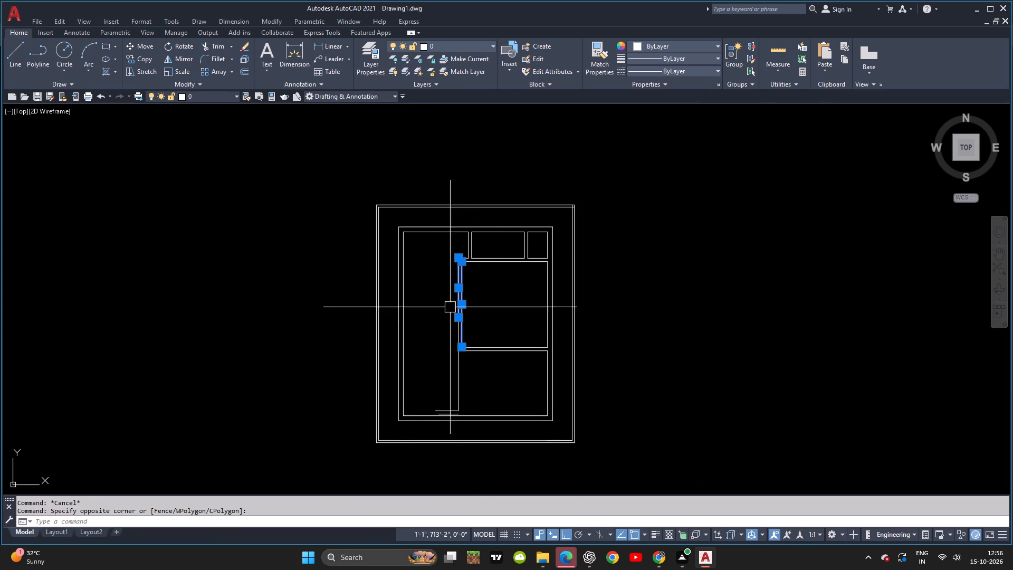
{"action": "key", "text": "Delete"}
{"action": "left_click", "coordinate": [502, 315]}
{"action": "left_click", "coordinate": [445, 367]}
{"action": "key", "text": "Delete"}
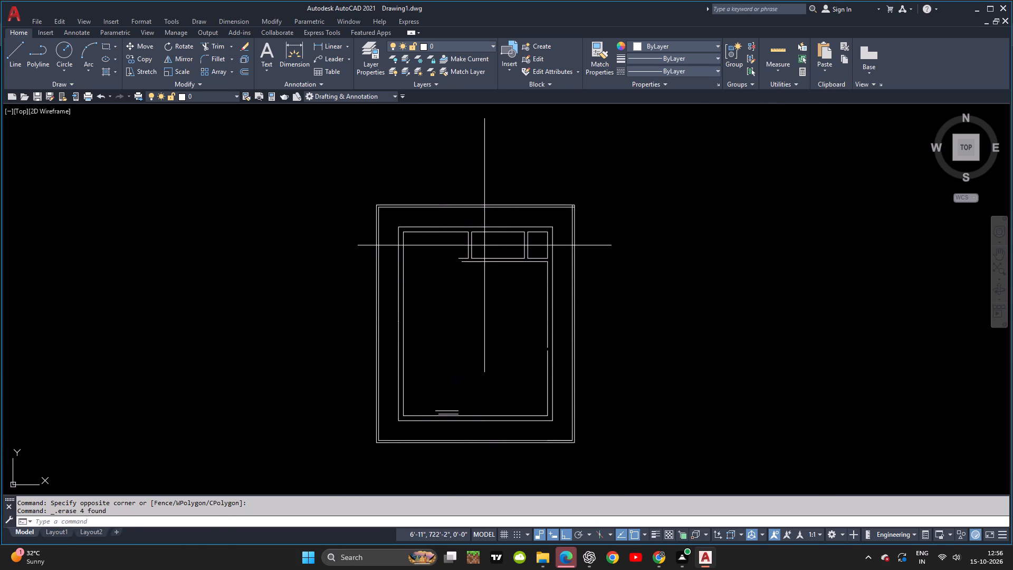
Erase the small rooms' partition lines along the house's top wall and the two short leftover lines near its bottom wall.
{"action": "left_click", "coordinate": [484, 245]}
{"action": "left_click", "coordinate": [448, 287]}
{"action": "key", "text": "Delete"}
{"action": "left_click", "coordinate": [538, 246]}
{"action": "left_click", "coordinate": [506, 286]}
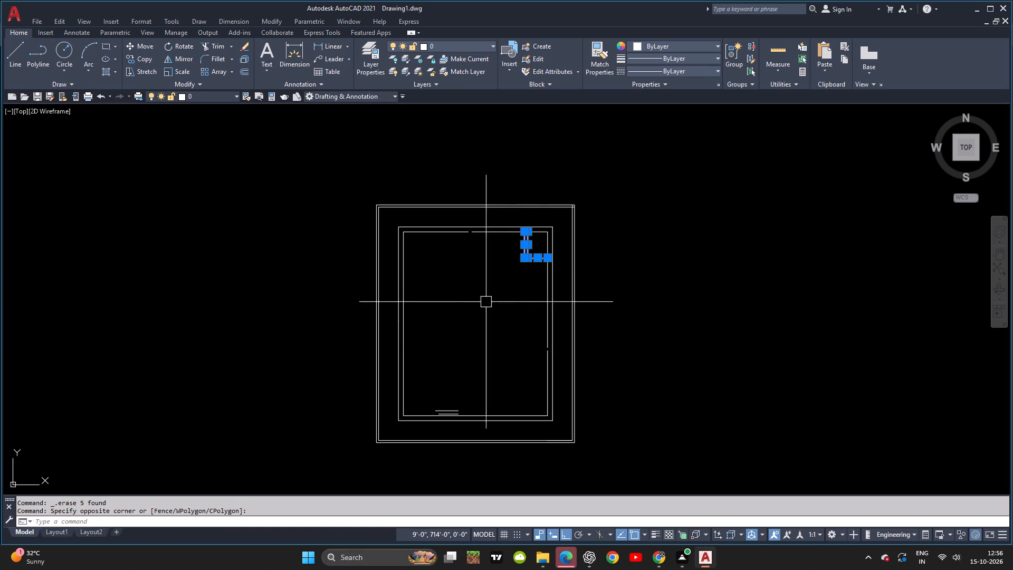
{"action": "key", "text": "Delete"}
{"action": "left_click", "coordinate": [475, 373]}
{"action": "left_click", "coordinate": [431, 415]}
{"action": "key", "text": "Delete"}
Erase the middle and right segments of the house's inner top line and the upper two segments of its inner right line.
{"action": "scroll", "coordinate": [454, 394], "scroll_direction": "up", "scroll_amount": 1}
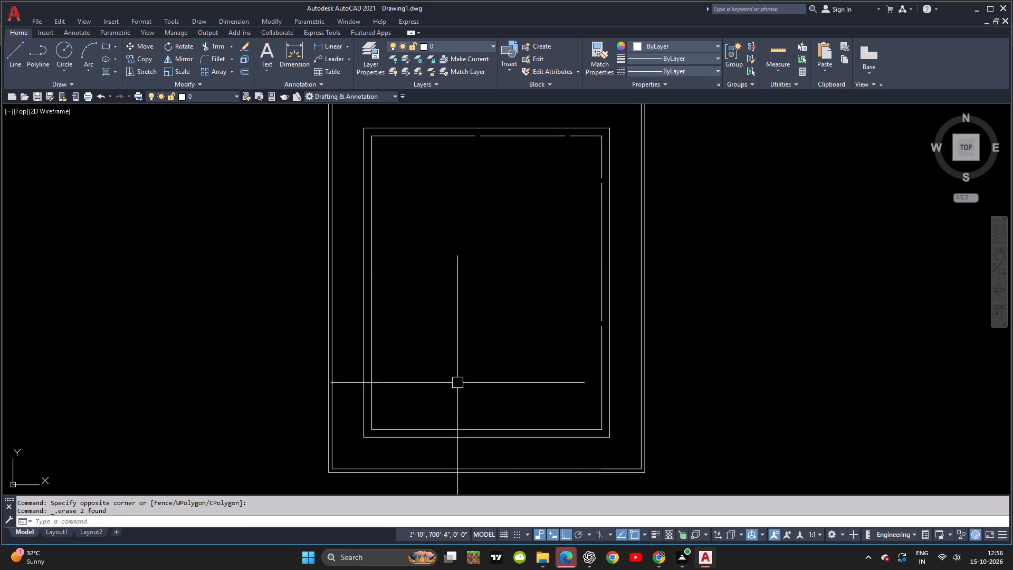
{"action": "middle_click_drag", "start_coordinate": [466, 276], "coordinate": [486, 412]}
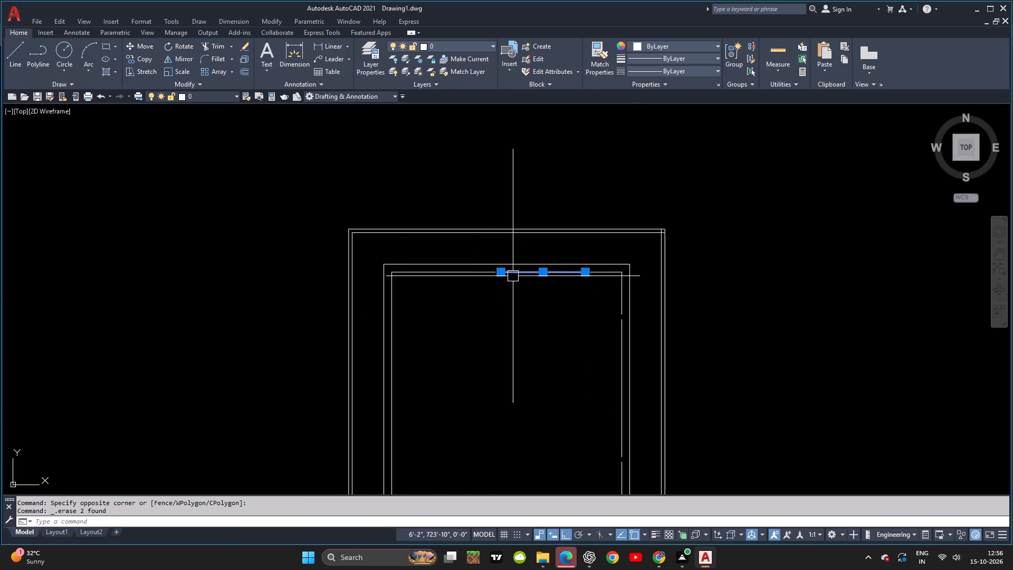
{"action": "left_click", "coordinate": [513, 276]}
{"action": "left_click", "coordinate": [605, 274]}
{"action": "key", "text": "Delete"}
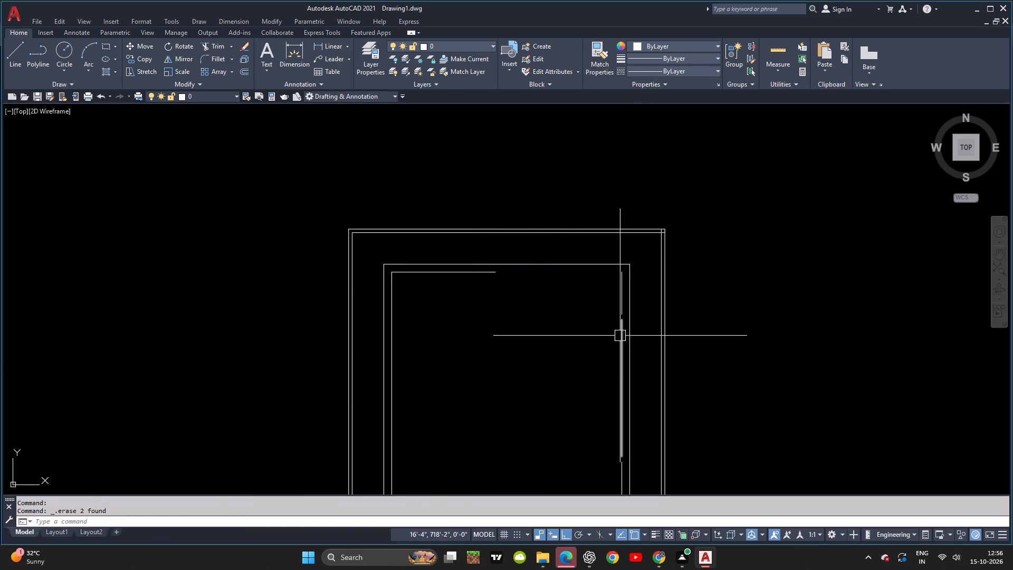
{"action": "left_click", "coordinate": [620, 336]}
{"action": "key", "text": "Delete"}
{"action": "left_click", "coordinate": [617, 293]}
{"action": "key", "text": "Delete"}
{"action": "middle_click_drag", "start_coordinate": [574, 365], "coordinate": [558, 352]}
{"action": "key", "text": "Escape"}
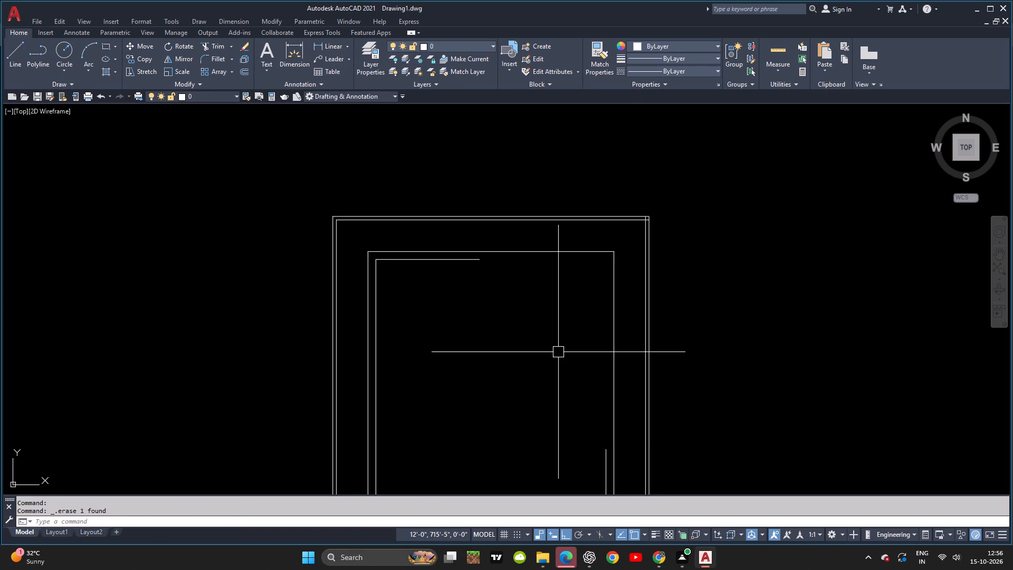
Extend the remaining inner top line across to the right wall and the inner right line up to the inner top line.
{"action": "type", "text": "EX"}
{"action": "key", "text": "space"}
{"action": "key", "text": "space"}
{"action": "left_click", "coordinate": [479, 261]}
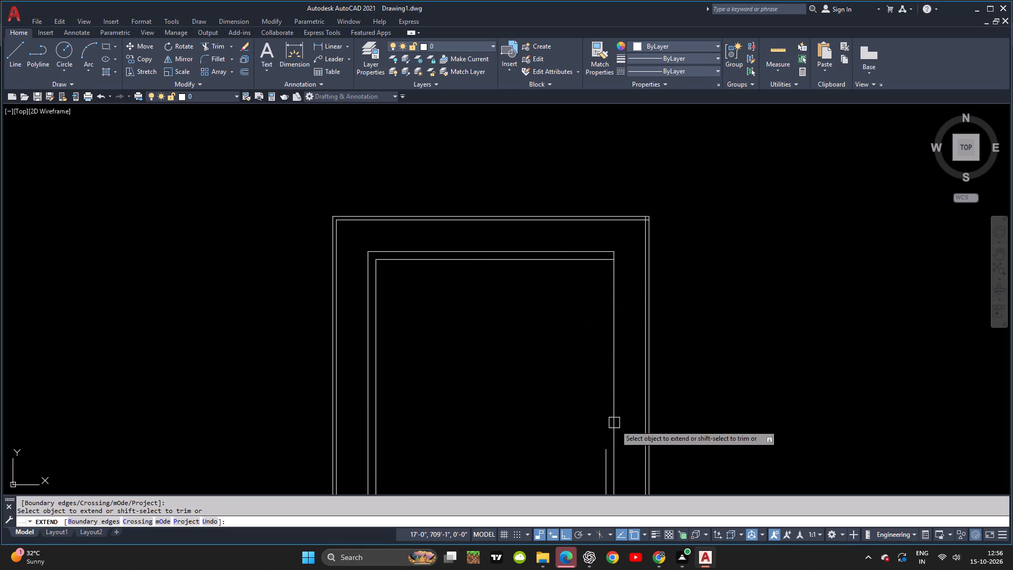
{"action": "left_click", "coordinate": [604, 450]}
{"action": "key", "text": "Escape"}
{"action": "key", "text": "Escape"}
Trim the inner top line's overshoot past the inner right line at the house's upper right corner.
{"action": "key", "text": "t"}
{"action": "key", "text": "r"}
{"action": "key", "text": "space"}
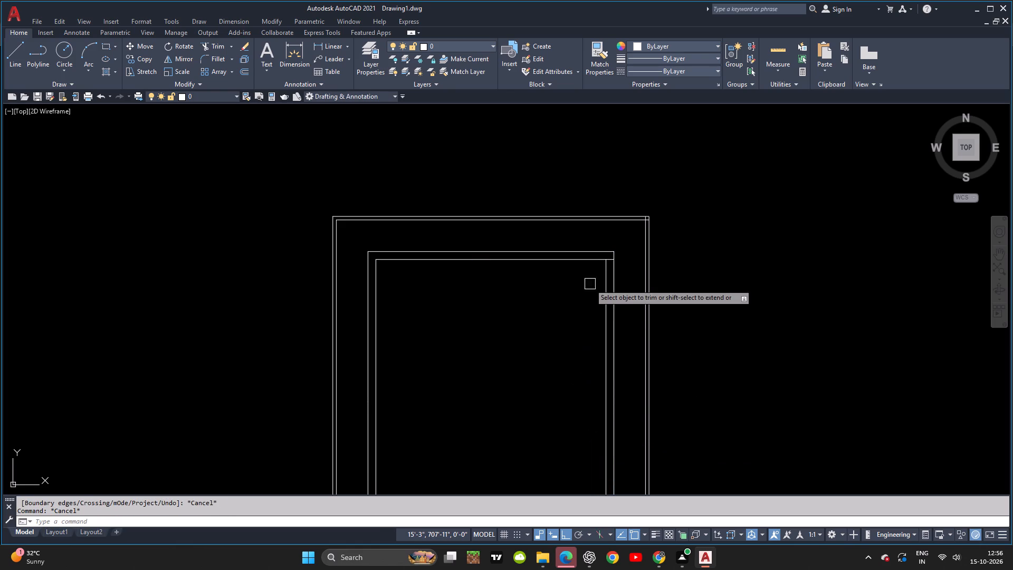
{"action": "key", "text": "space"}
{"action": "scroll", "coordinate": [607, 248], "scroll_direction": "up", "scroll_amount": 3}
{"action": "left_click", "coordinate": [609, 271]}
{"action": "scroll", "coordinate": [525, 417], "scroll_direction": "down", "scroll_amount": 3}
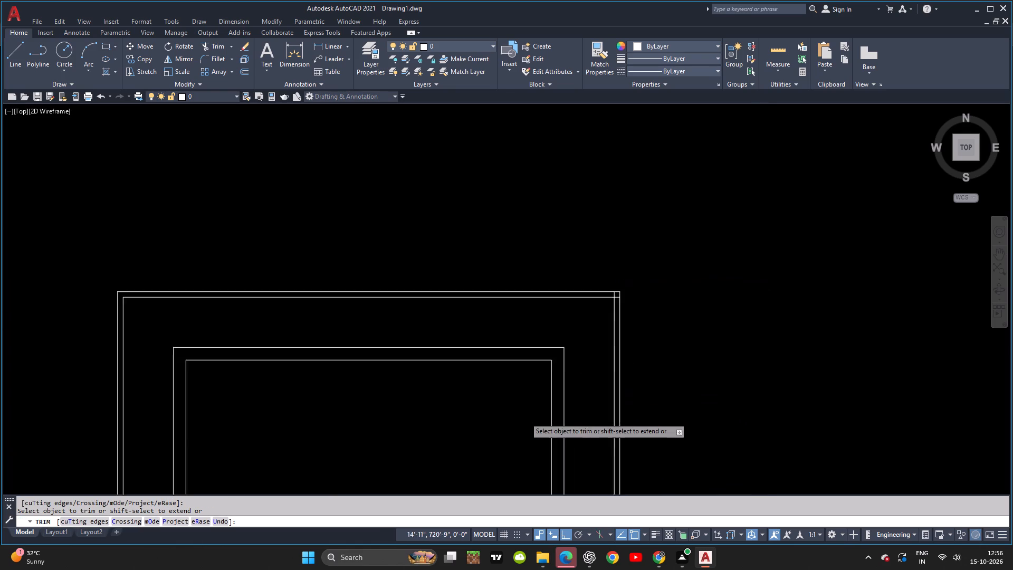
{"action": "middle_click_drag", "start_coordinate": [500, 393], "coordinate": [479, 340]}
{"action": "scroll", "coordinate": [496, 365], "scroll_direction": "down", "scroll_amount": 2}
{"action": "middle_click_drag", "start_coordinate": [495, 365], "coordinate": [537, 252]}
{"action": "middle_click_drag", "start_coordinate": [558, 297], "coordinate": [561, 259]}
{"action": "key", "text": "Escape"}
{"action": "key", "text": "Escape"}
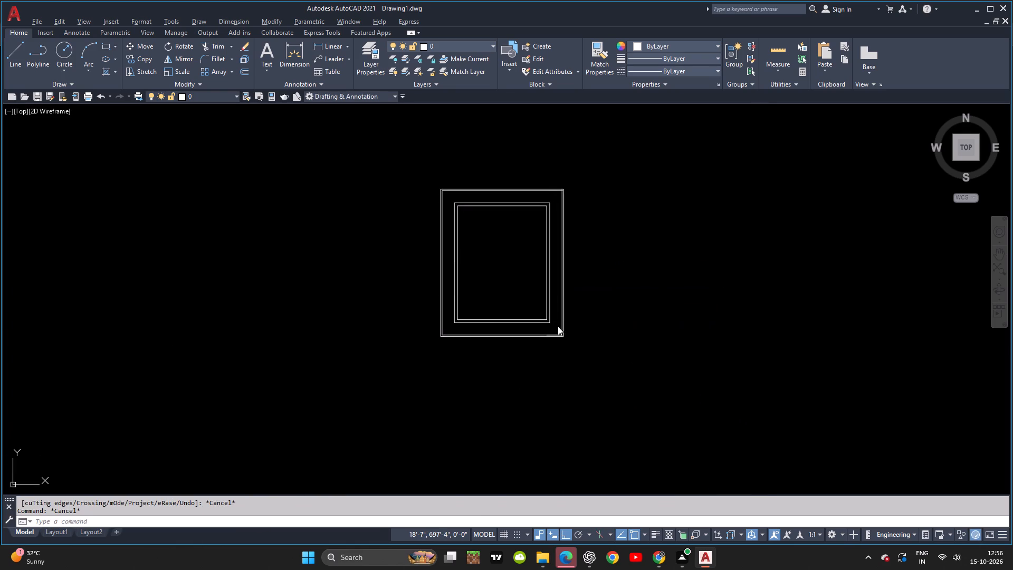
Examine the room layout and sizes in the reference floor plan image in the browser against the emptied house outline.
{"action": "key", "text": "alt+Tab"}
{"action": "key", "text": "alt+Tab"}
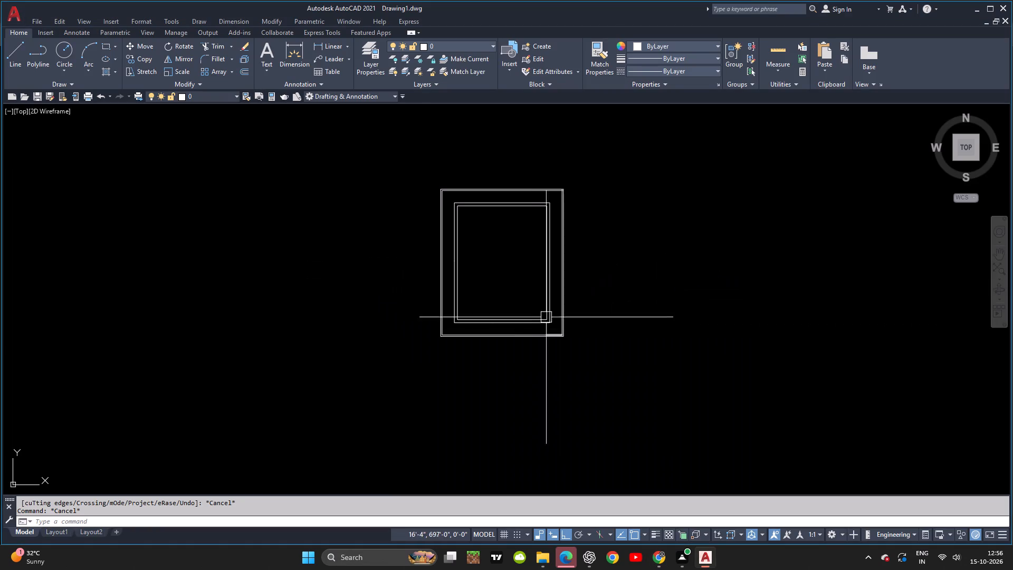
{"action": "scroll", "coordinate": [469, 286], "scroll_direction": "up", "scroll_amount": 1}
{"action": "scroll", "coordinate": [469, 286], "scroll_direction": "down", "scroll_amount": 1}
{"action": "key", "text": "alt+Tab"}
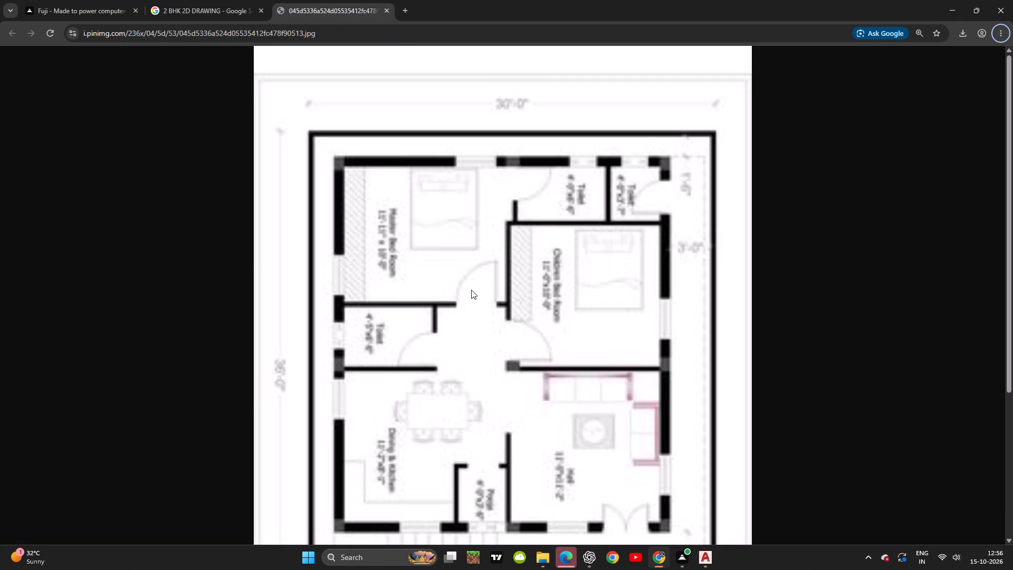
{"action": "key", "text": "alt+Tab"}
{"action": "key", "text": "Escape"}
{"action": "key", "text": "Escape"}
{"action": "scroll", "coordinate": [493, 212], "scroll_direction": "up", "scroll_amount": 2}
{"action": "key", "text": "Escape"}
{"action": "middle_click_drag", "start_coordinate": [494, 212], "coordinate": [502, 266]}
{"action": "key", "text": "alt+super+Tab"}
{"action": "key", "text": "alt+Tab"}
{"action": "key", "text": "Escape"}
{"action": "key", "text": "Escape"}
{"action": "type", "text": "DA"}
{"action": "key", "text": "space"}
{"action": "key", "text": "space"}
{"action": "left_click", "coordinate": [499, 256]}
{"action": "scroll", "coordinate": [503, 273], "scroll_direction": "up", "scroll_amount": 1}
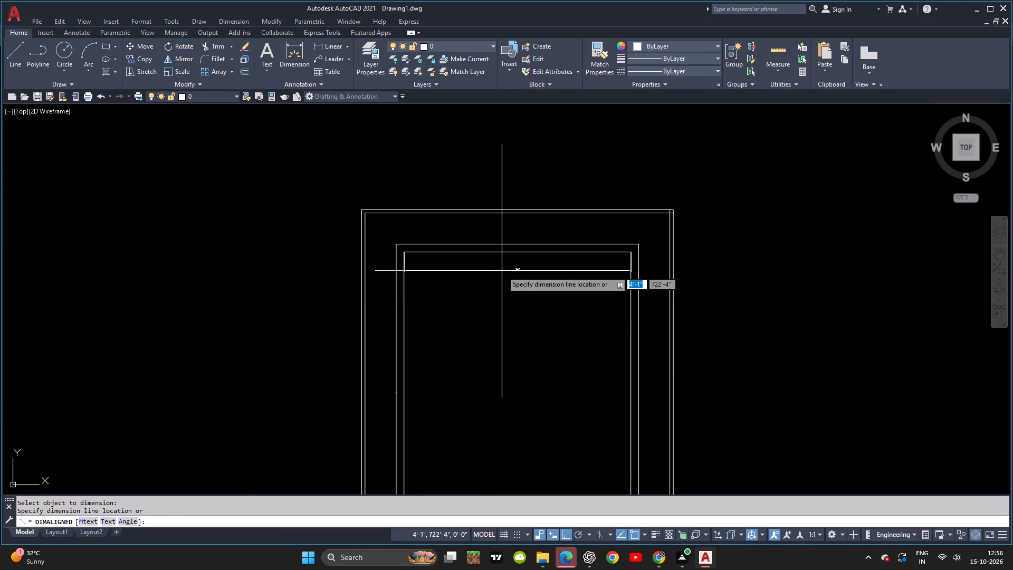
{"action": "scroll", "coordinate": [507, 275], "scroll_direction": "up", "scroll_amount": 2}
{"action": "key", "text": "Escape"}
Set the ISO-25 dimension style's primary units to Engineering with 0'-0" precision and make the style current.
{"action": "type", "text": "D"}
{"action": "key", "text": "space"}
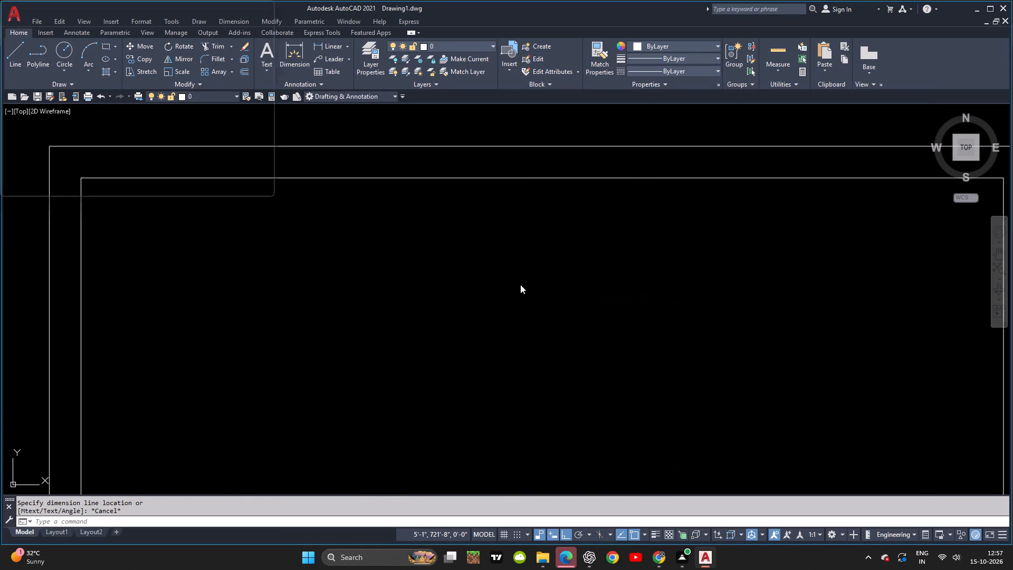
{"action": "left_click", "coordinate": [623, 258]}
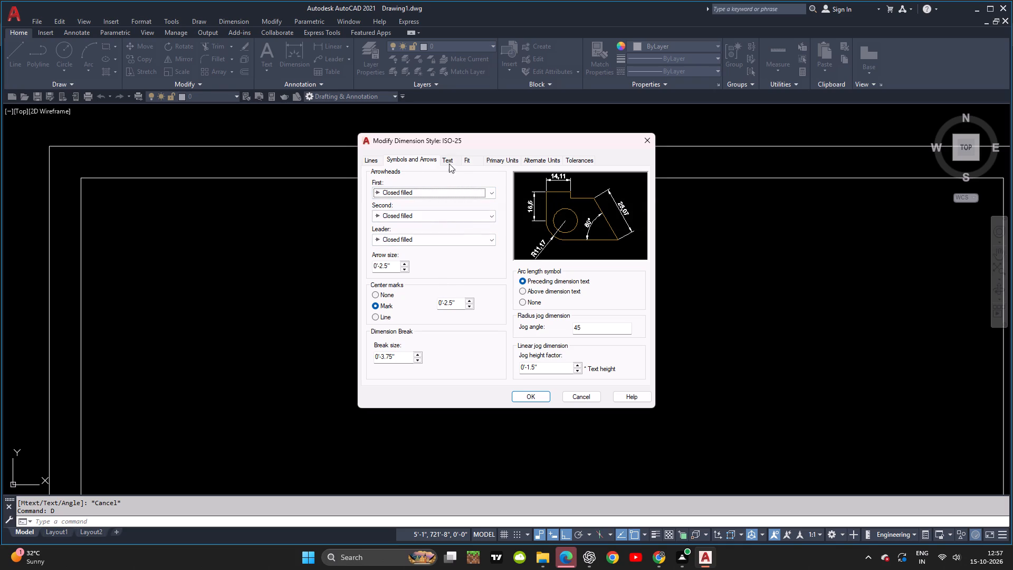
{"action": "left_click", "coordinate": [452, 157]}
{"action": "left_click", "coordinate": [458, 187]}
{"action": "left_click", "coordinate": [458, 189]}
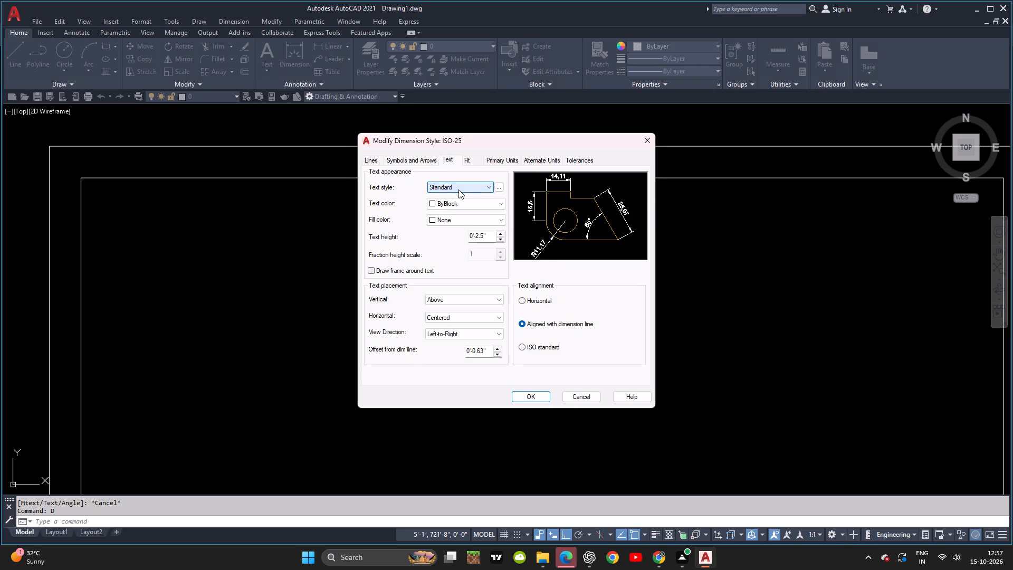
{"action": "left_click", "coordinate": [505, 160]}
{"action": "left_click", "coordinate": [498, 180]}
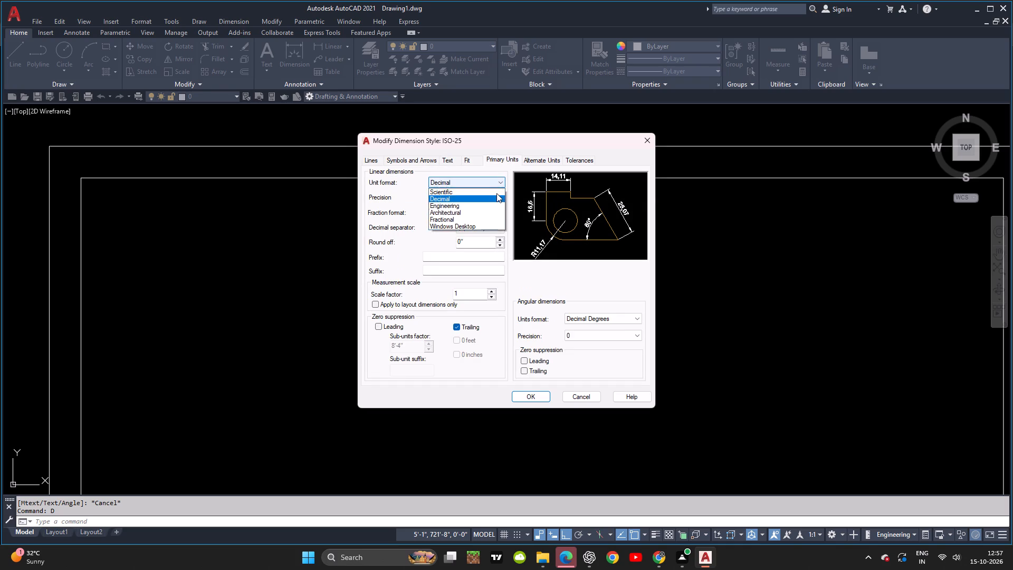
{"action": "left_click", "coordinate": [491, 202]}
{"action": "left_click", "coordinate": [481, 198]}
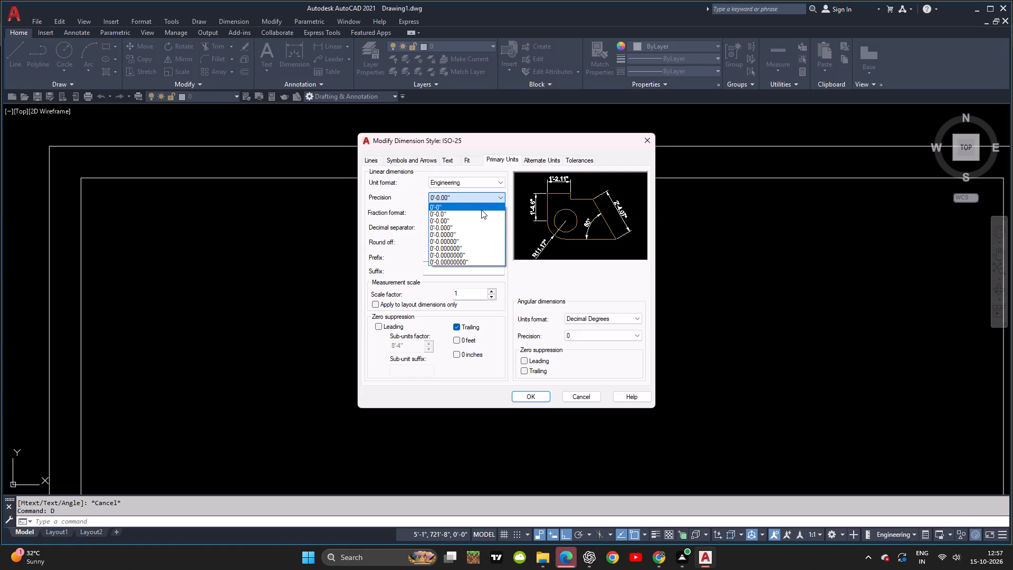
{"action": "left_click", "coordinate": [481, 210]}
{"action": "left_click", "coordinate": [529, 396]}
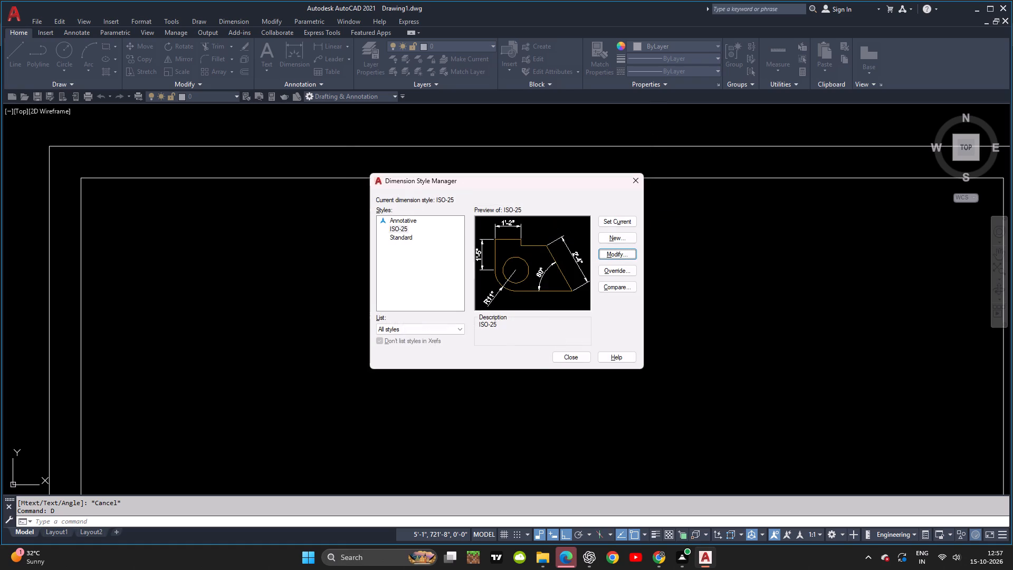
{"action": "left_click", "coordinate": [610, 224]}
{"action": "left_click", "coordinate": [584, 355]}
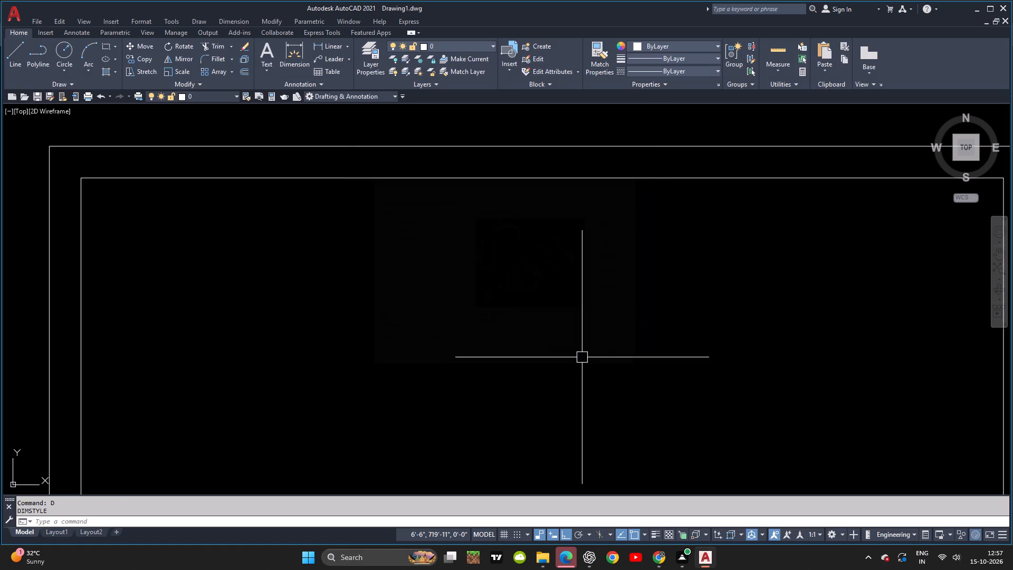
Measure the house's inner top wall line with an aligned dimension and compare it with the room sizes in the reference plan.
{"action": "key", "text": "Escape"}
{"action": "key", "text": "Escape"}
{"action": "type", "text": "DA"}
{"action": "key", "text": "space"}
{"action": "key", "text": "space"}
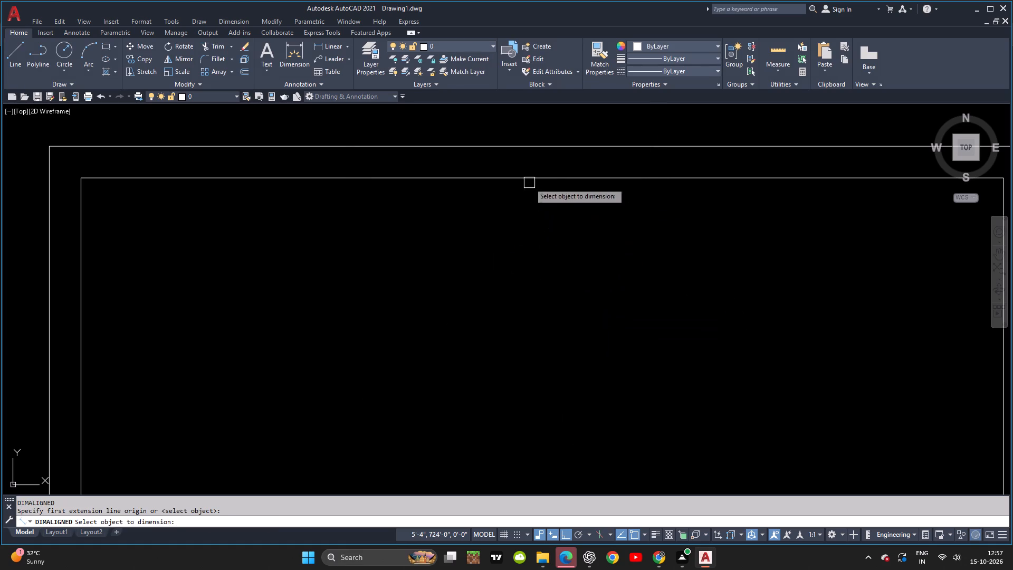
{"action": "left_click", "coordinate": [529, 182]}
{"action": "scroll", "coordinate": [521, 213], "scroll_direction": "up", "scroll_amount": 1}
{"action": "scroll", "coordinate": [521, 213], "scroll_direction": "down", "scroll_amount": 2}
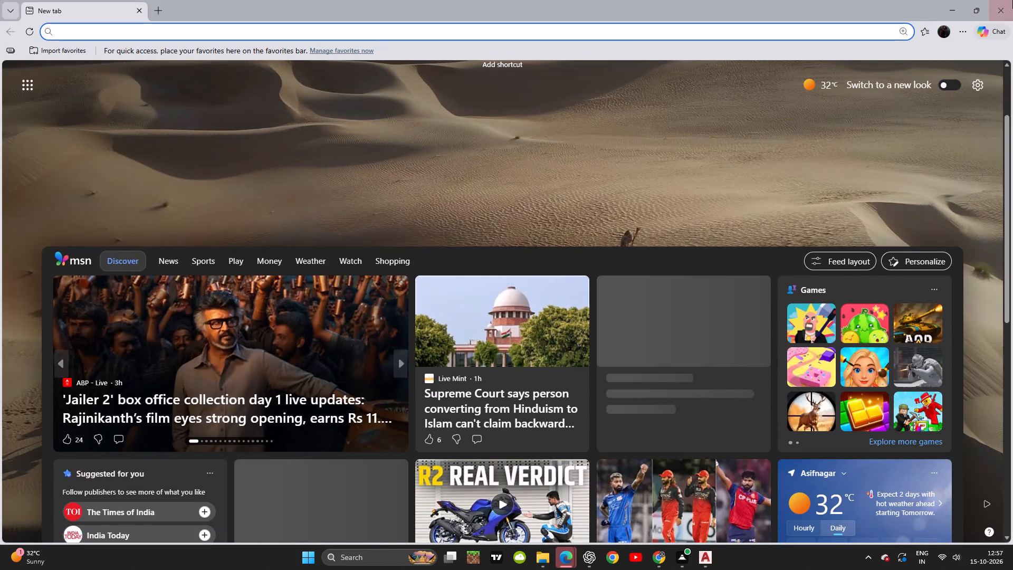
{"action": "left_click", "coordinate": [1012, 0]}
{"action": "scroll", "coordinate": [671, 228], "scroll_direction": "down", "scroll_amount": 1}
{"action": "left_click", "coordinate": [1012, 0]}
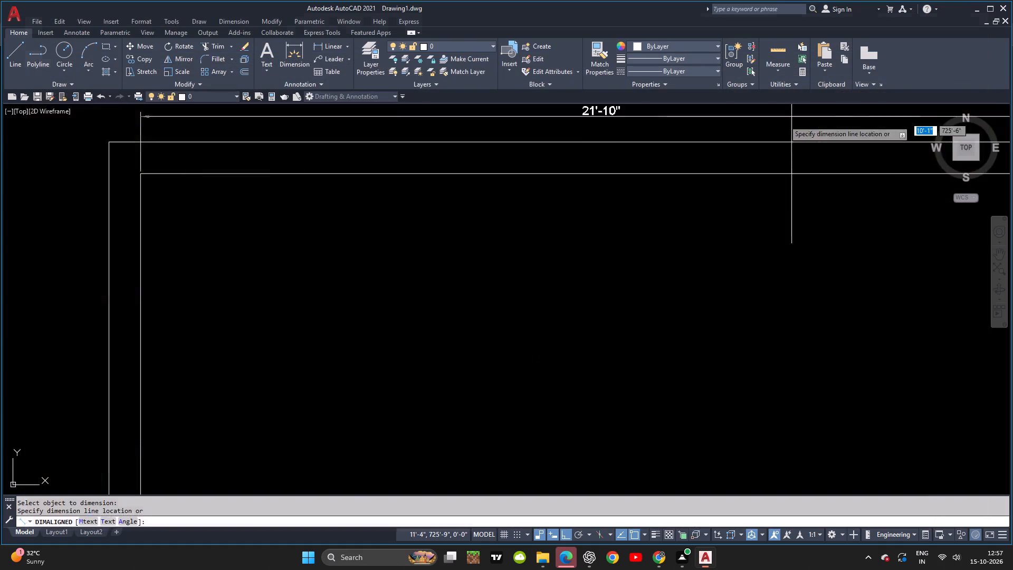
{"action": "scroll", "coordinate": [760, 168], "scroll_direction": "down", "scroll_amount": 2}
{"action": "middle_click_drag", "start_coordinate": [724, 196], "coordinate": [590, 190]}
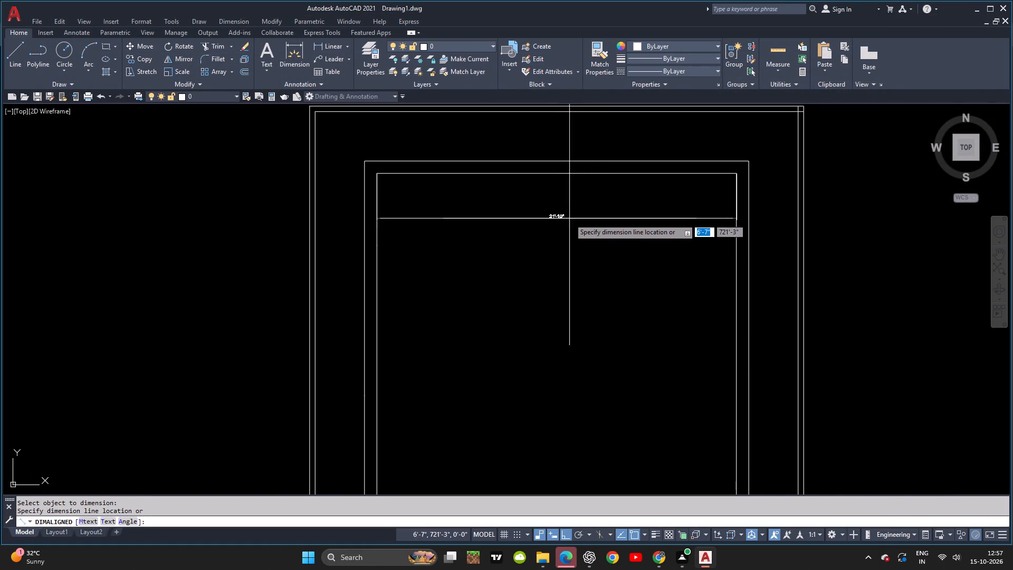
{"action": "scroll", "coordinate": [568, 187], "scroll_direction": "up", "scroll_amount": 2}
{"action": "middle_click_drag", "start_coordinate": [559, 193], "coordinate": [471, 193]}
{"action": "key", "text": "alt+Tab"}
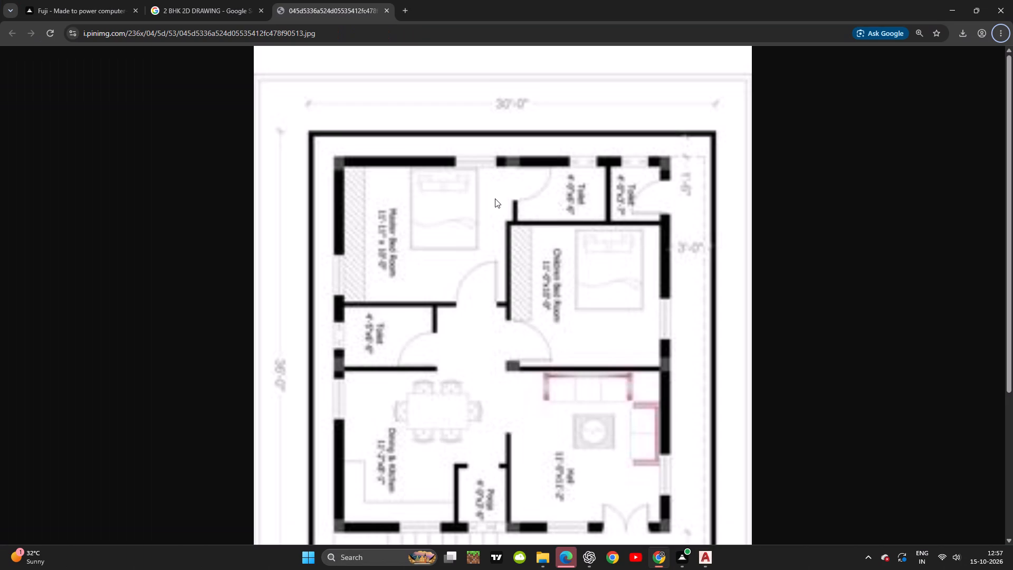
{"action": "key", "text": "alt+Tab"}
{"action": "key", "text": "Escape"}
{"action": "key", "text": "Escape"}
Offset the house's inner left wall line 10' into the house.
{"action": "scroll", "coordinate": [532, 226], "scroll_direction": "down", "scroll_amount": 1}
{"action": "middle_click_drag", "start_coordinate": [532, 225], "coordinate": [567, 195]}
{"action": "scroll", "coordinate": [589, 201], "scroll_direction": "down", "scroll_amount": 1}
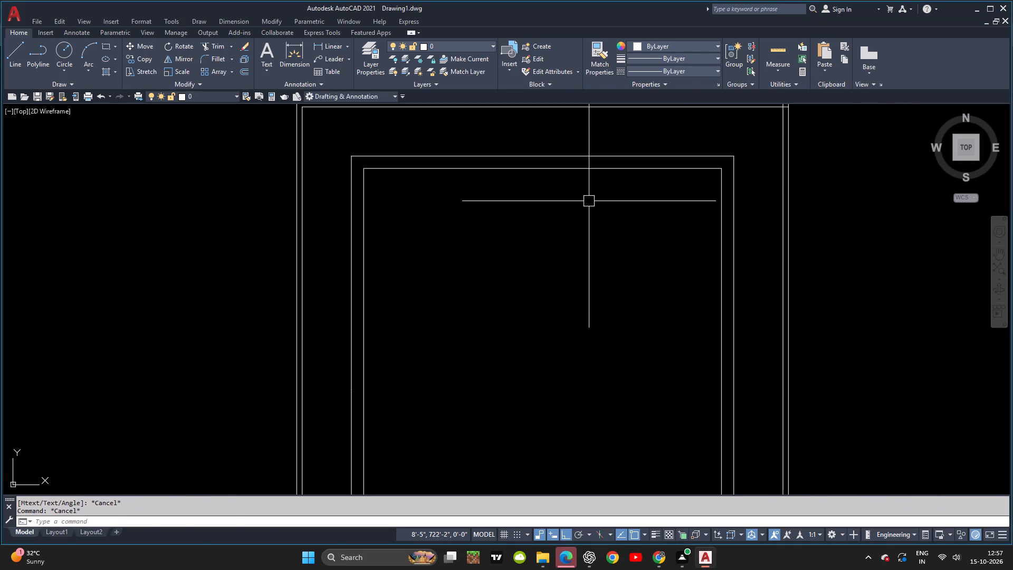
{"action": "type", "text": "O 10'"}
{"action": "key", "text": "Return"}
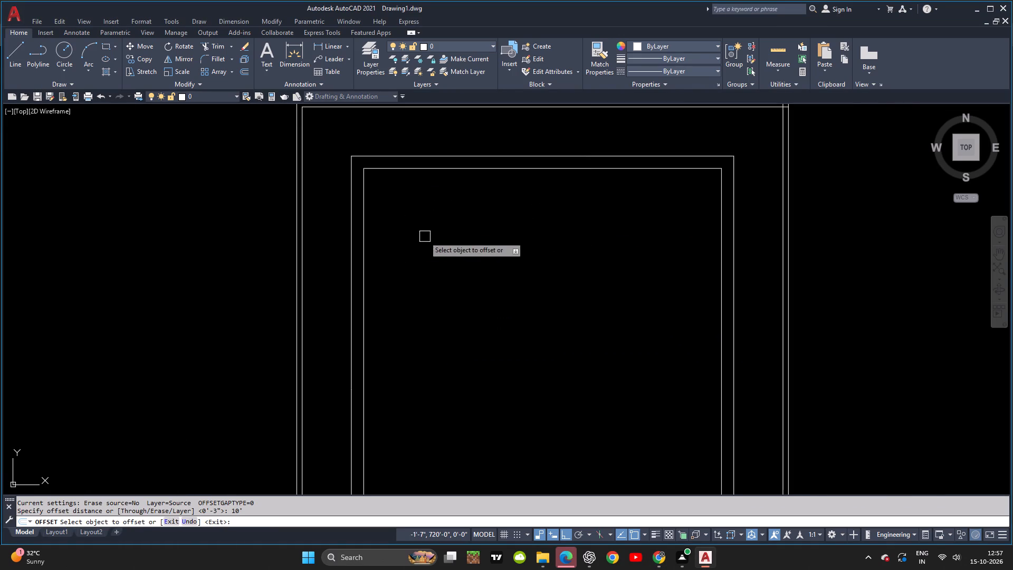
{"action": "left_click", "coordinate": [367, 234]}
{"action": "left_click", "coordinate": [434, 226]}
{"action": "key", "text": "Escape"}
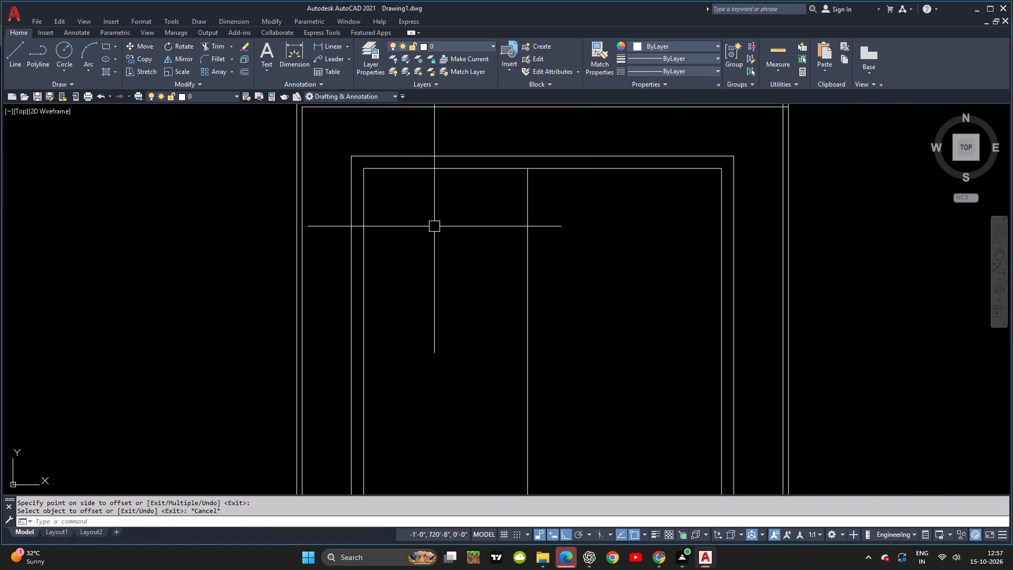
Offset the new vertical line 6" to the right to form the partition's thickness, and recheck the reference plan.
{"action": "type", "text": "O 6"}
{"action": "key", "text": "space"}
{"action": "left_click", "coordinate": [530, 258]}
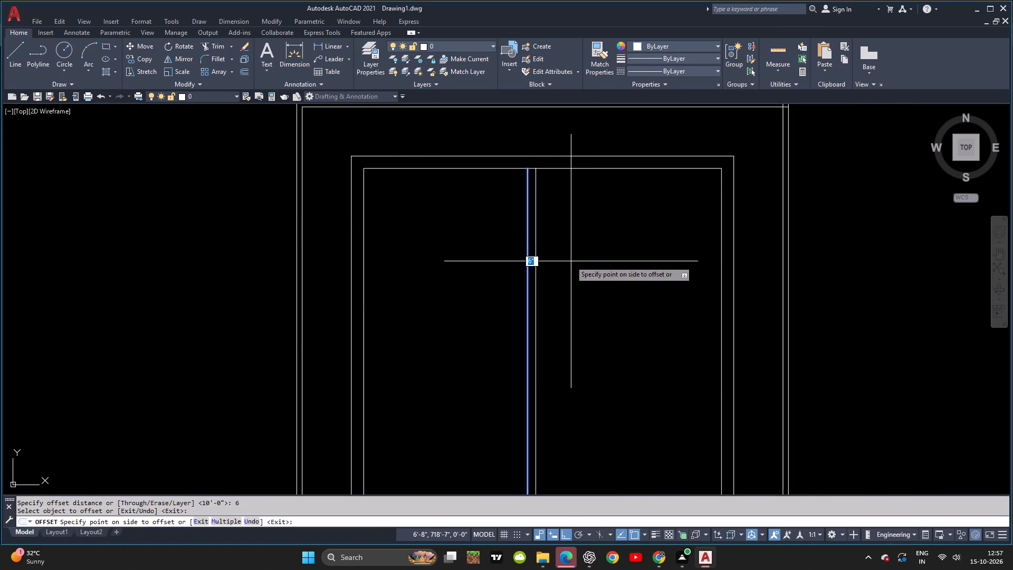
{"action": "left_click_drag", "start_coordinate": [577, 263], "coordinate": [583, 264]}
{"action": "key", "text": "alt+Tab"}
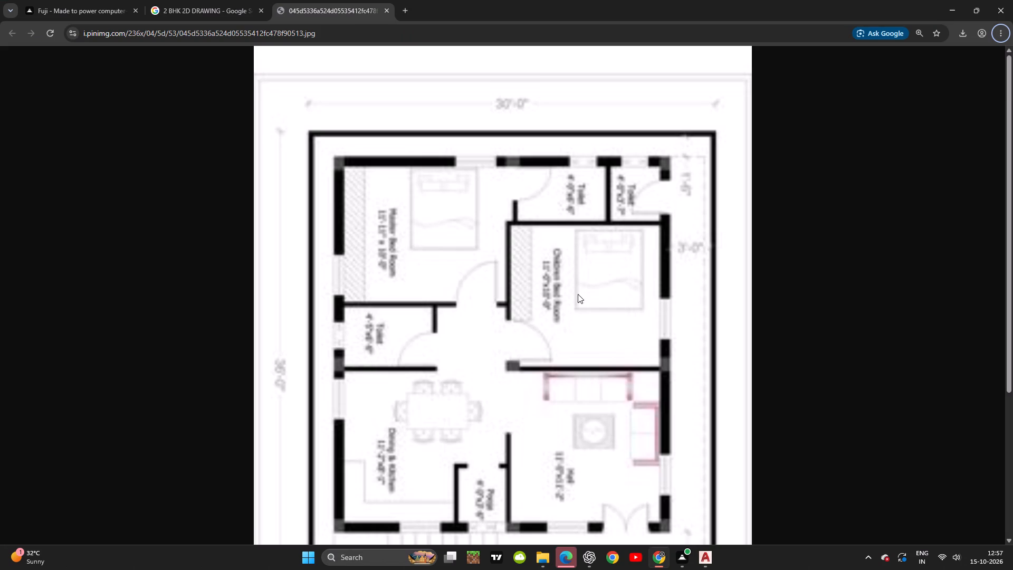
{"action": "key", "text": "alt+Tab"}
{"action": "key", "text": "Escape"}
{"action": "key", "text": "Escape"}
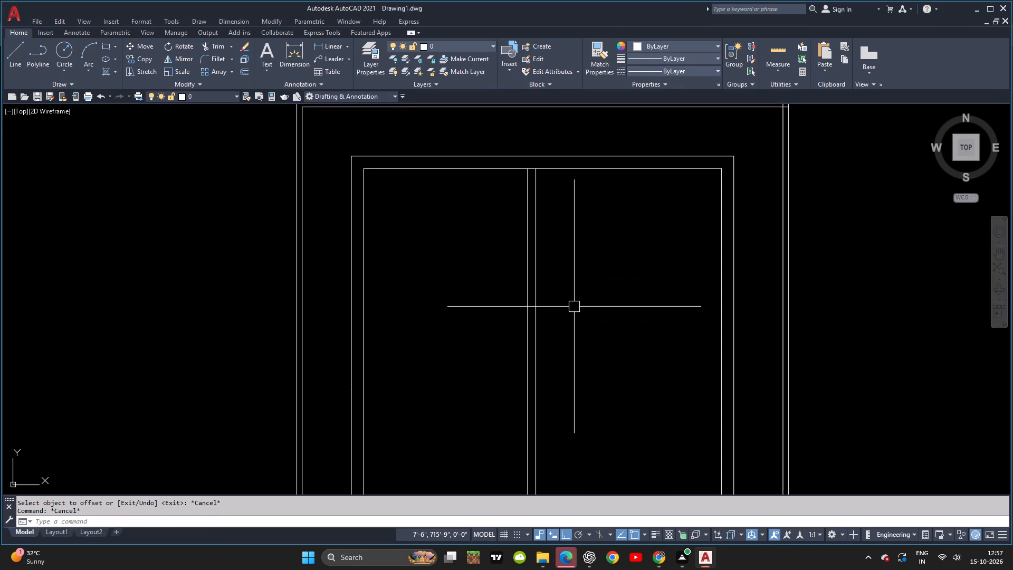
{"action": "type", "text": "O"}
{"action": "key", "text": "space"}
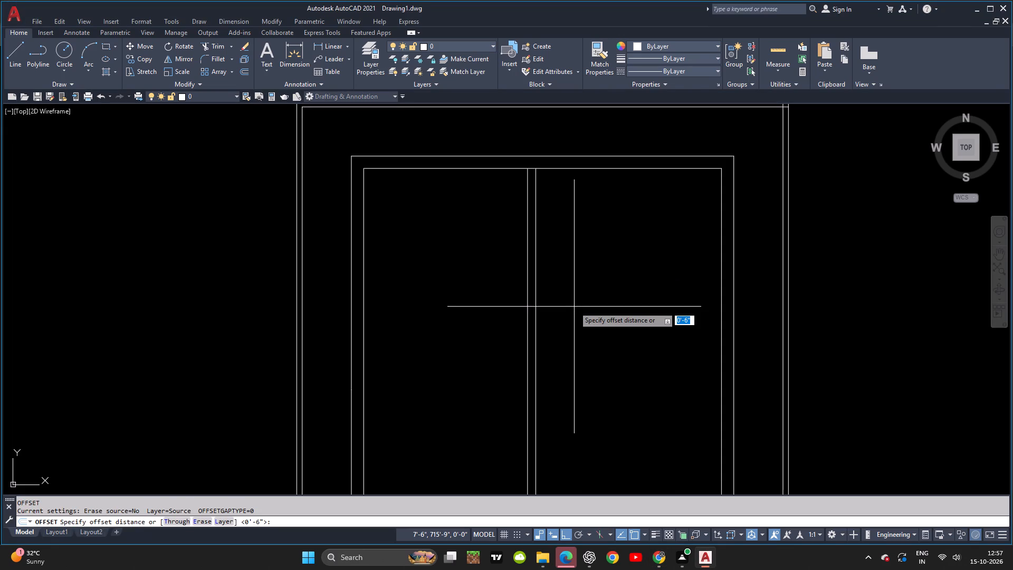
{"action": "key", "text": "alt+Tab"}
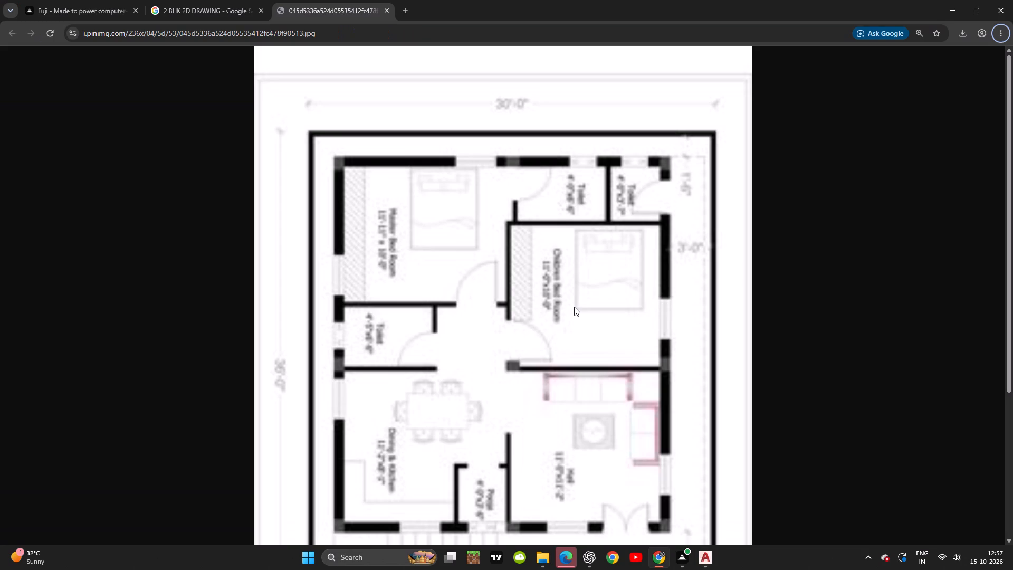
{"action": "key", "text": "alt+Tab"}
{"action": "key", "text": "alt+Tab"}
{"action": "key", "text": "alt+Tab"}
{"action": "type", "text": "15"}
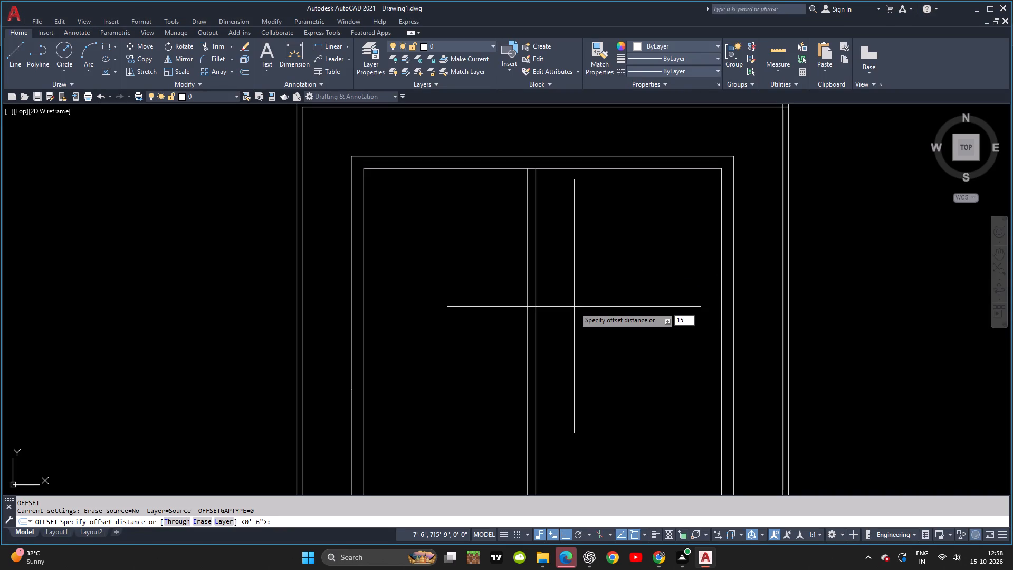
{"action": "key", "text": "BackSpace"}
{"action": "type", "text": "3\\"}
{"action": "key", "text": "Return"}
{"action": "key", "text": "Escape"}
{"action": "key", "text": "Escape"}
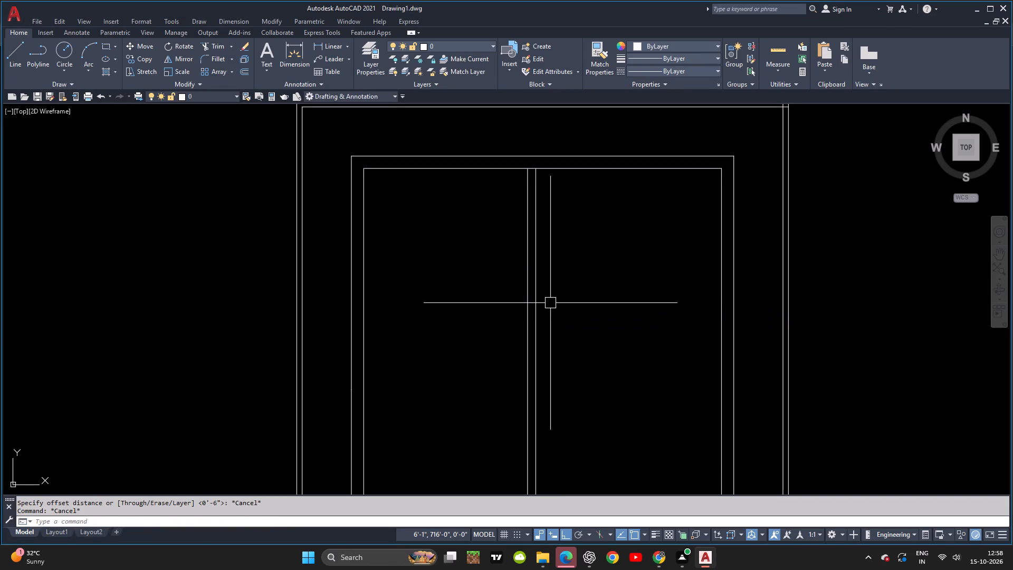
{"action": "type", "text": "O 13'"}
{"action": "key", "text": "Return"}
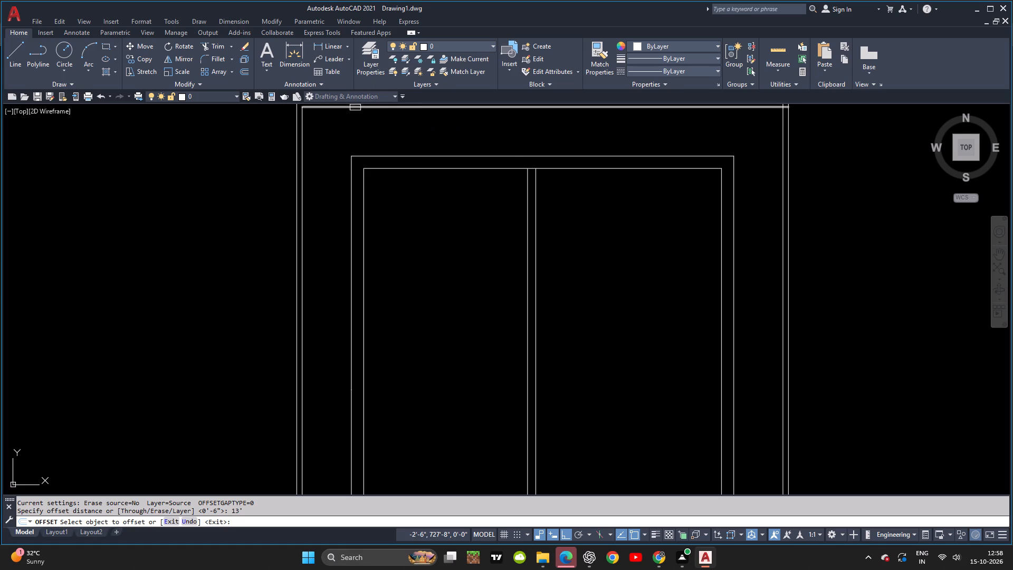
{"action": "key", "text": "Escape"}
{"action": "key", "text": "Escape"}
Trim the inner top wall line between the two lines of the vertical partition.
{"action": "type", "text": "TR"}
{"action": "key", "text": "space"}
{"action": "key", "text": "space"}
{"action": "scroll", "coordinate": [529, 162], "scroll_direction": "up", "scroll_amount": 2}
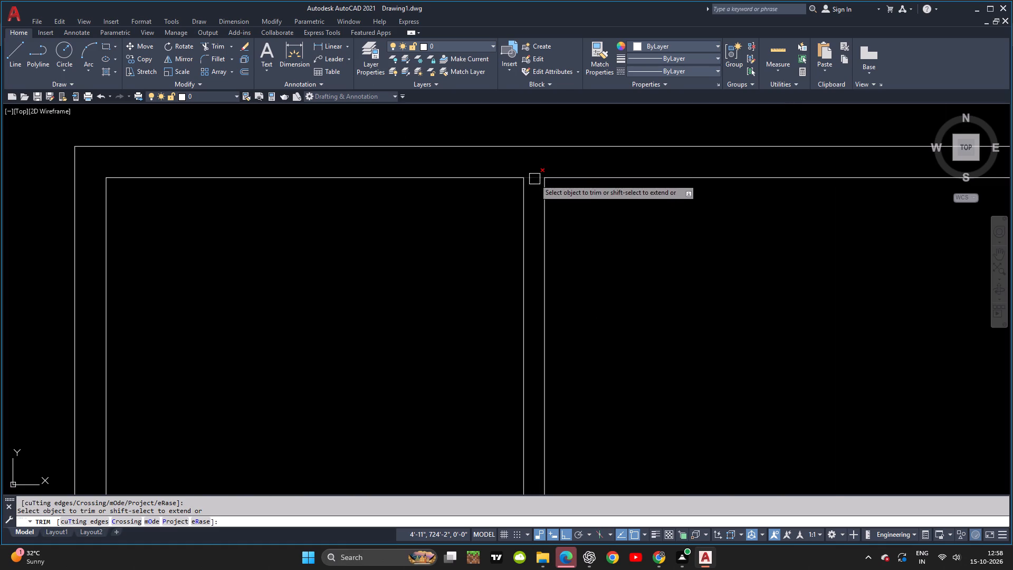
{"action": "left_click", "coordinate": [534, 179]}
{"action": "key", "text": "Escape"}
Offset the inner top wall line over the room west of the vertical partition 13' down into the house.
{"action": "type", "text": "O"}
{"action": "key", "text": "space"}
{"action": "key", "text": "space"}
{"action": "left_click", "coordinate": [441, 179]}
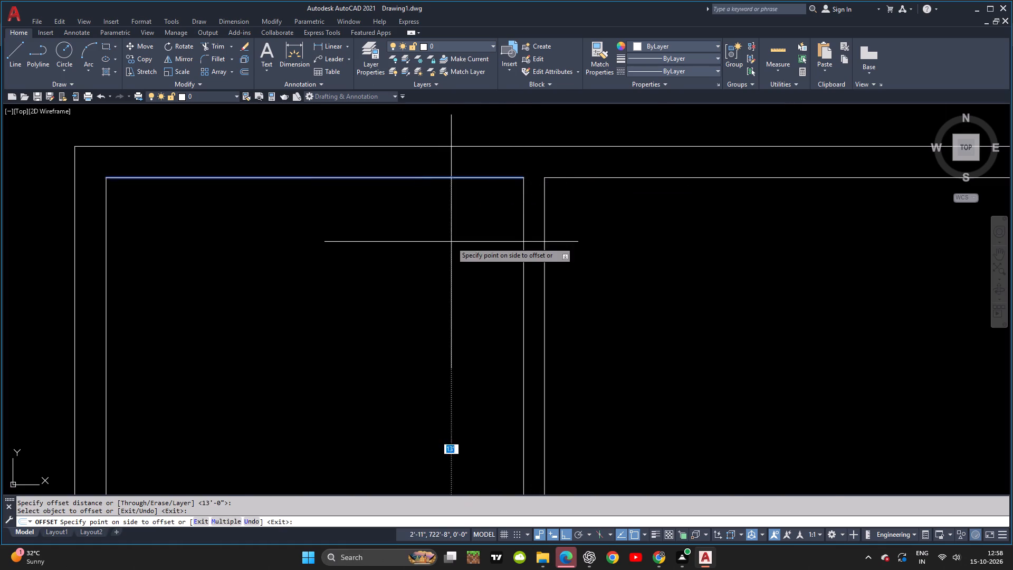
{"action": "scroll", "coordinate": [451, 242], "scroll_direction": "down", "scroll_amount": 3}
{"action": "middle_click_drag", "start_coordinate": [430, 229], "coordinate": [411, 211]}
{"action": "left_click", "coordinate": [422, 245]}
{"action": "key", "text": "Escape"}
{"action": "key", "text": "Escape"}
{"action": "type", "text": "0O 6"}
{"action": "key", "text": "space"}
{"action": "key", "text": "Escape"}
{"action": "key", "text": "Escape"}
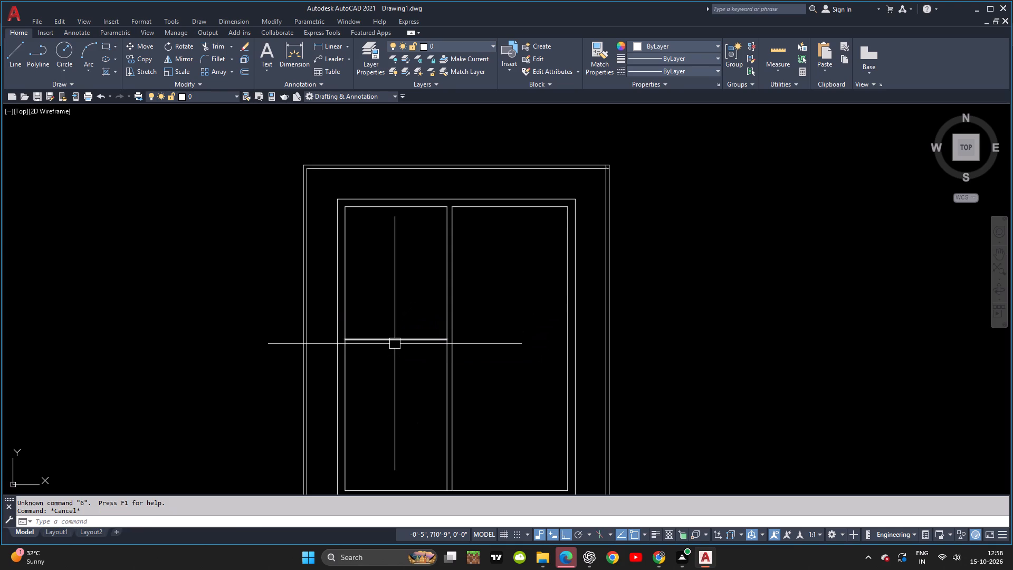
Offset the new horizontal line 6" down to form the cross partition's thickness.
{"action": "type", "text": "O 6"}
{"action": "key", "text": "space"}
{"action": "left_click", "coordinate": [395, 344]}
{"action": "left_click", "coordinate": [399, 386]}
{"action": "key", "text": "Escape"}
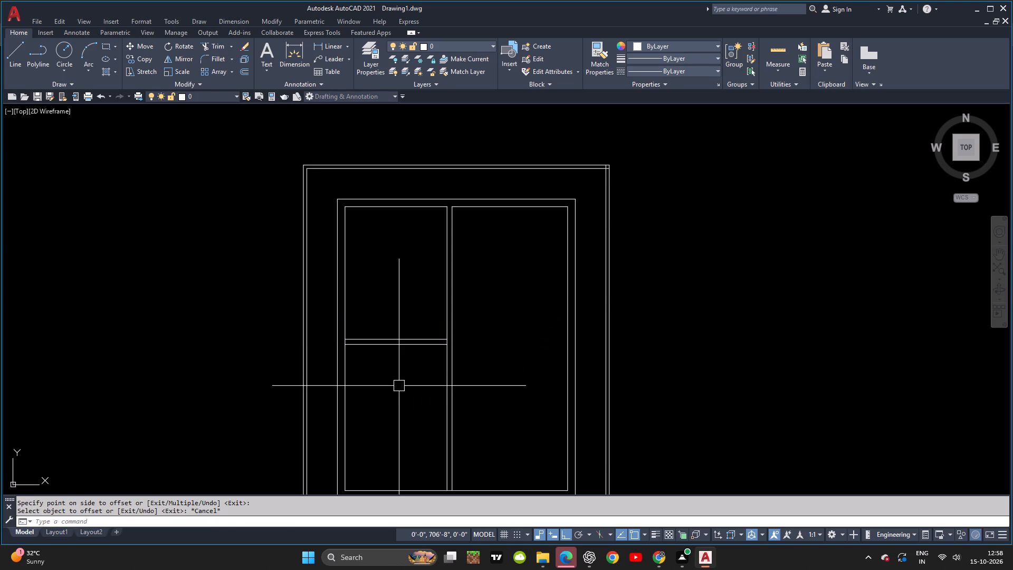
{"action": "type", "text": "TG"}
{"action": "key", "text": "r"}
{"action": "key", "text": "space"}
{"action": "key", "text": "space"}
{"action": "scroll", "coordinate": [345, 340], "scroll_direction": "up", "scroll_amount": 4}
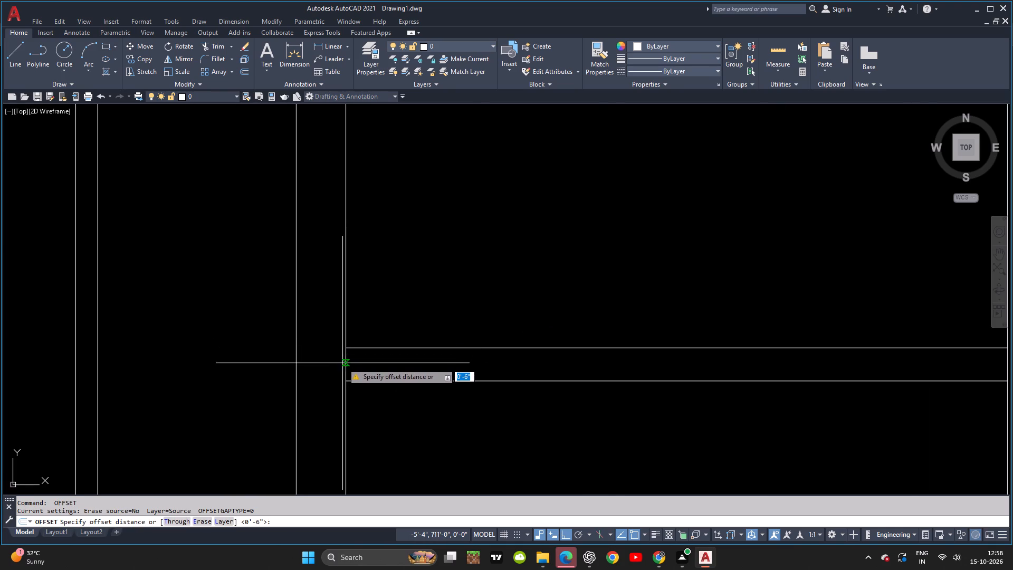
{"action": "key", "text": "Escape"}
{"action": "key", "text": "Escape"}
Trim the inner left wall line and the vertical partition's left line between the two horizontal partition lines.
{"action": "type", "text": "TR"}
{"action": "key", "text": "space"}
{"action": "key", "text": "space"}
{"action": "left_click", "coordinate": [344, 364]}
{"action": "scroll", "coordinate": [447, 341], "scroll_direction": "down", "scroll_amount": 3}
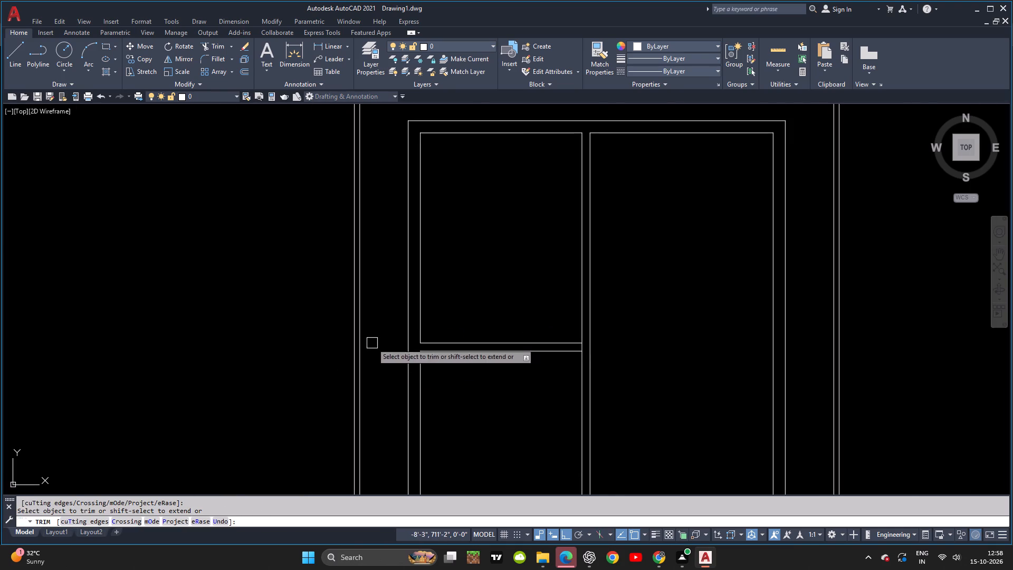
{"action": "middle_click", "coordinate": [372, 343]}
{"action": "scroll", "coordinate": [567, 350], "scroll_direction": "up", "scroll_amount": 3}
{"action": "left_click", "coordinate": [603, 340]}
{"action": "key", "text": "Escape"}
Recheck the reference plan and offset the upper-left room's inner top wall line 10' down.
{"action": "scroll", "coordinate": [589, 343], "scroll_direction": "down", "scroll_amount": 4}
{"action": "middle_click_drag", "start_coordinate": [586, 341], "coordinate": [557, 317]}
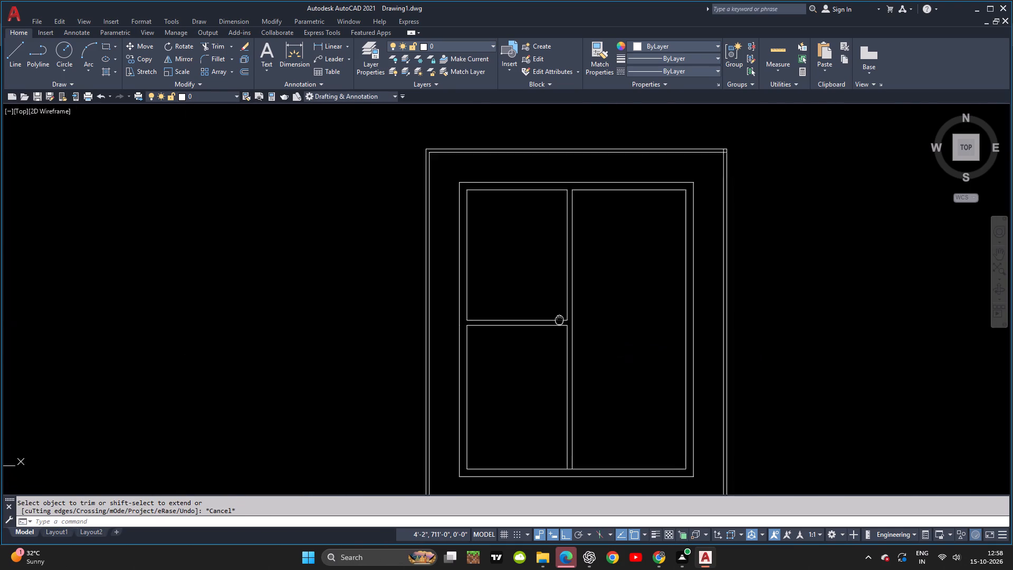
{"action": "middle_click_drag", "start_coordinate": [557, 317], "coordinate": [556, 315]}
{"action": "key", "text": "alt+Tab"}
{"action": "key", "text": "alt+Tab"}
{"action": "key", "text": "Escape"}
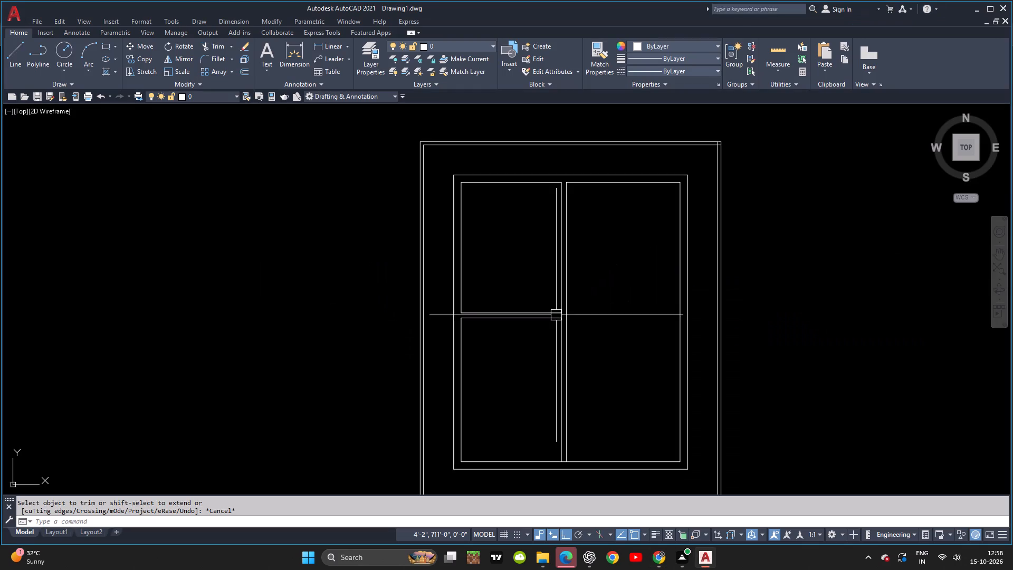
{"action": "key", "text": "Escape"}
{"action": "key", "text": "Escape"}
{"action": "key", "text": "Escape"}
{"action": "key", "text": "Escape"}
{"action": "type", "text": "O"}
{"action": "key", "text": "space"}
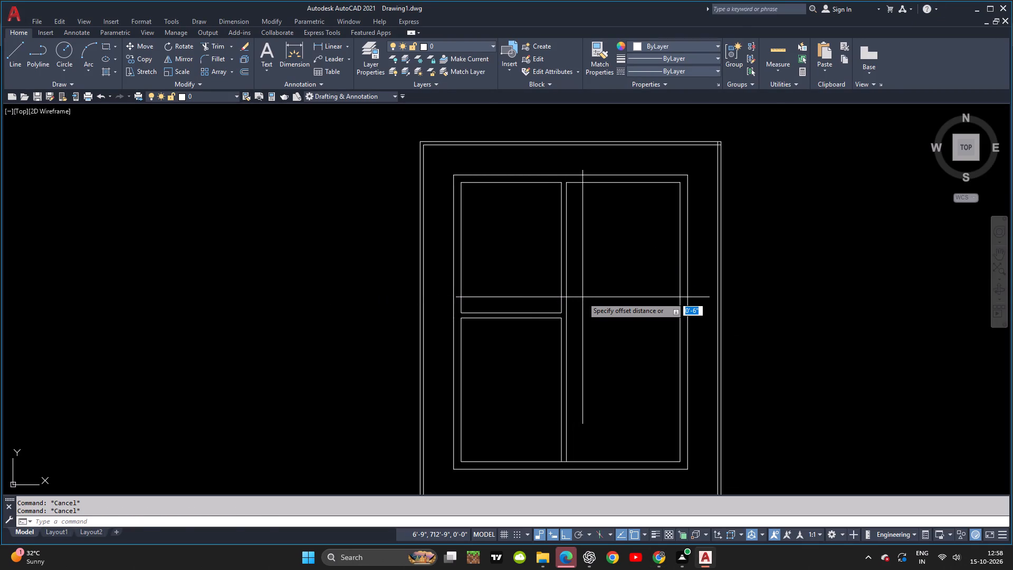
{"action": "type", "text": "10'"}
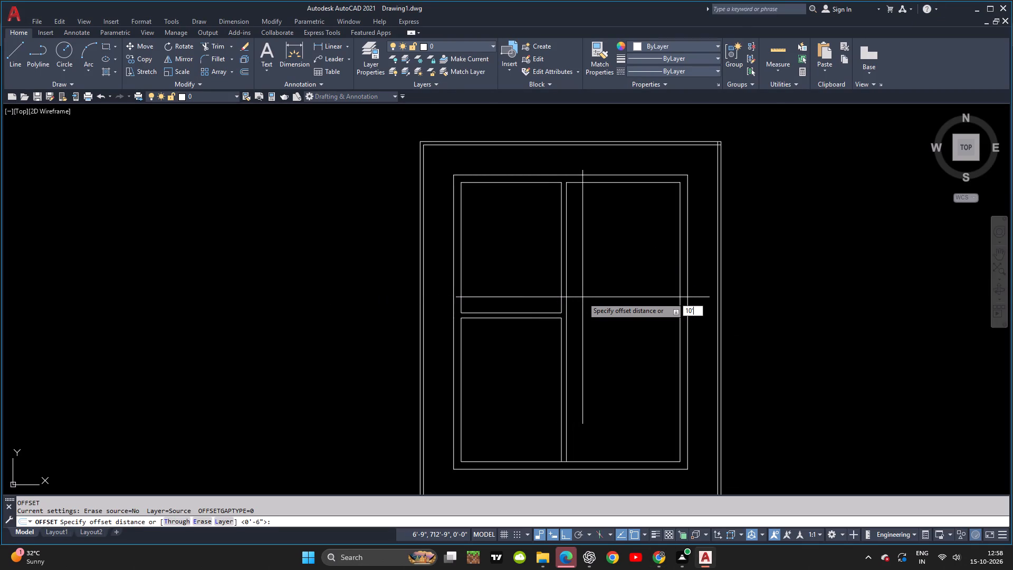
{"action": "key", "text": "Return"}
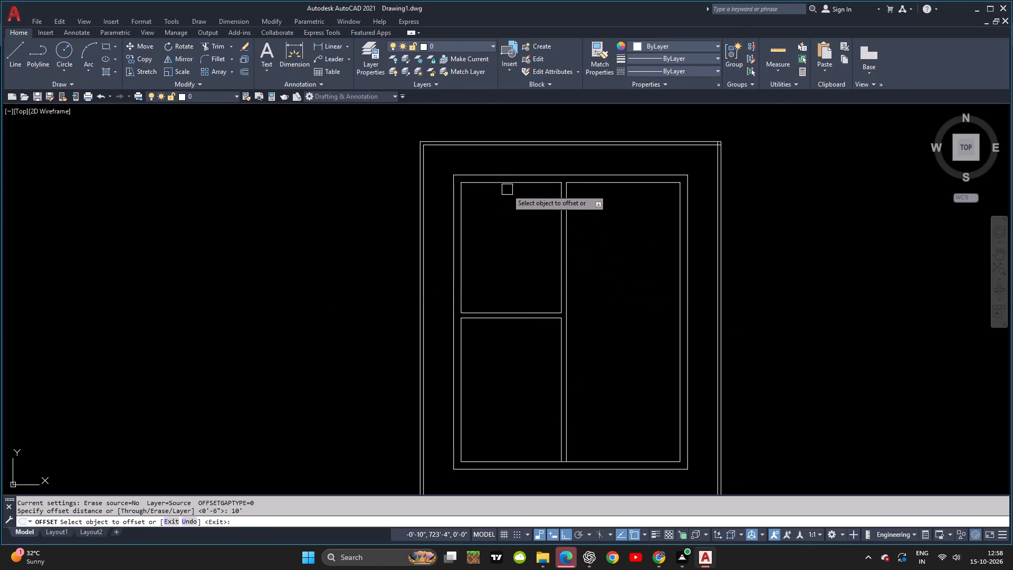
{"action": "left_click", "coordinate": [507, 189]}
{"action": "left_click", "coordinate": [507, 186]}
{"action": "left_click", "coordinate": [513, 222]}
{"action": "key", "text": "Escape"}
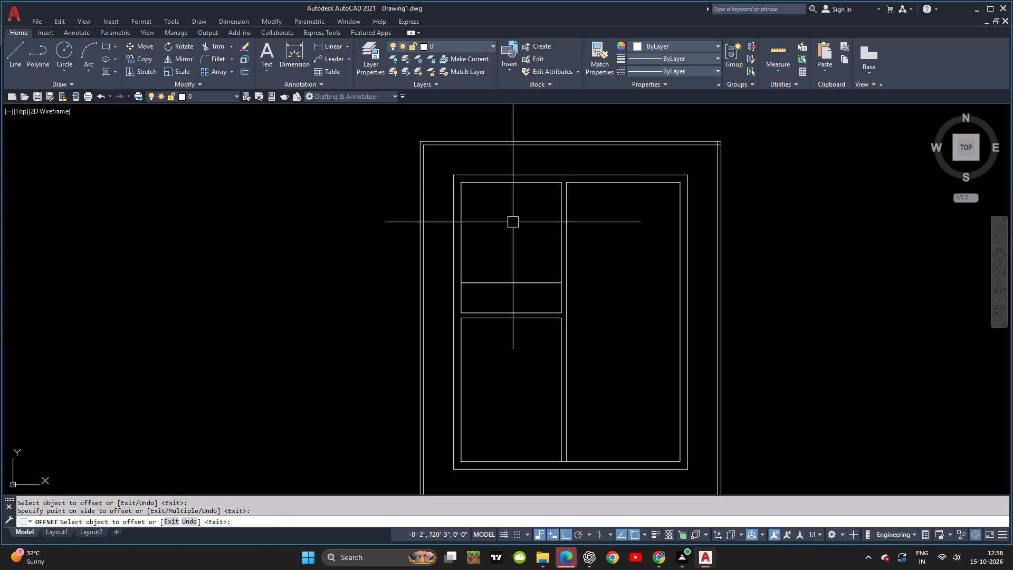
{"action": "key", "text": "Escape"}
Offset the new 10' horizontal line 6" down to form the partition's thickness.
{"action": "type", "text": "O 6"}
{"action": "key", "text": "space"}
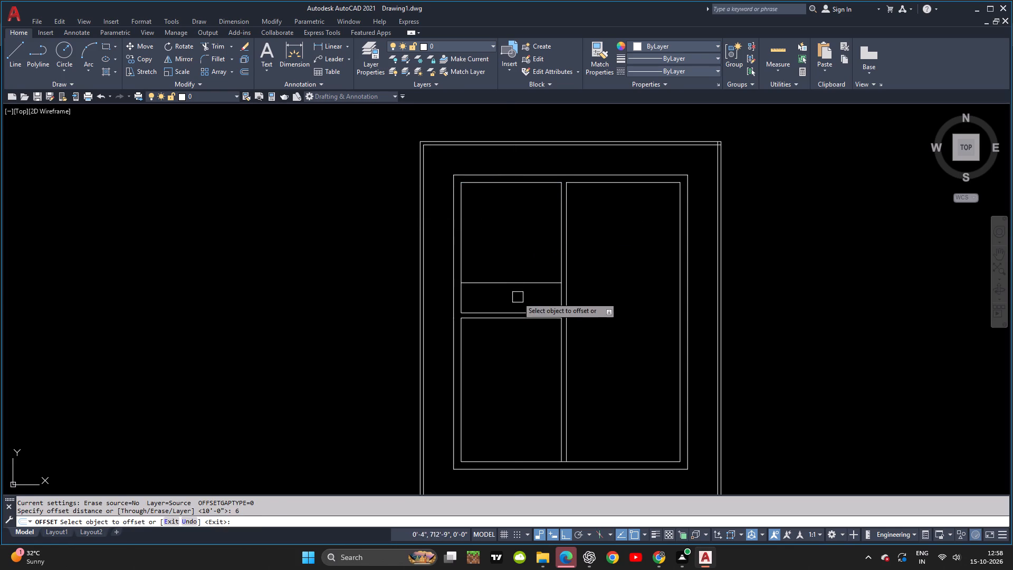
{"action": "left_click", "coordinate": [517, 287]}
{"action": "left_click", "coordinate": [514, 384]}
{"action": "key", "text": "Escape"}
{"action": "key", "text": "Escape"}
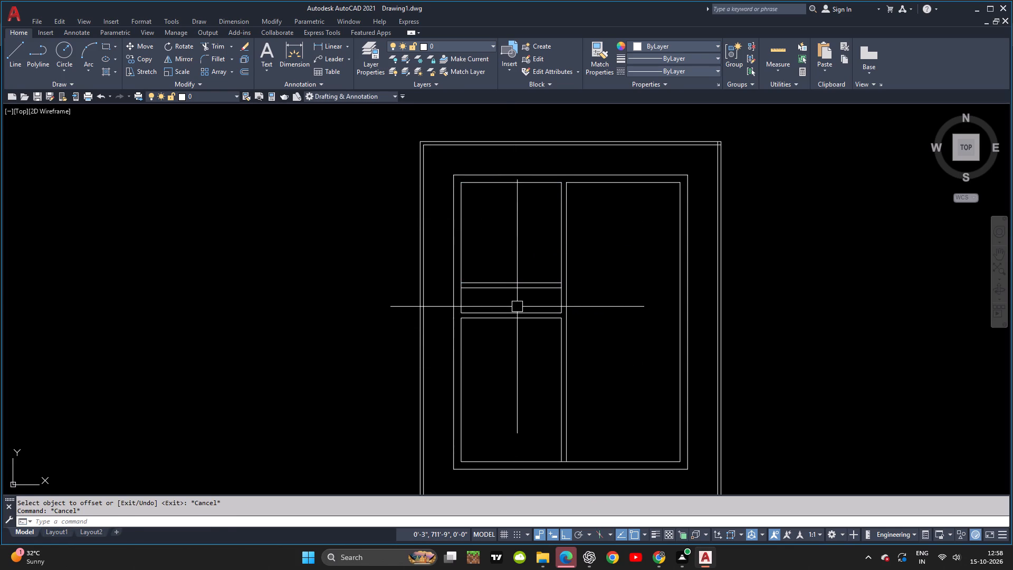
Erase the two horizontal lines of the 13' partition below the new one.
{"action": "left_click", "coordinate": [517, 307]}
{"action": "left_click", "coordinate": [512, 339]}
{"action": "key", "text": "Delete"}
{"action": "key", "text": "Escape"}
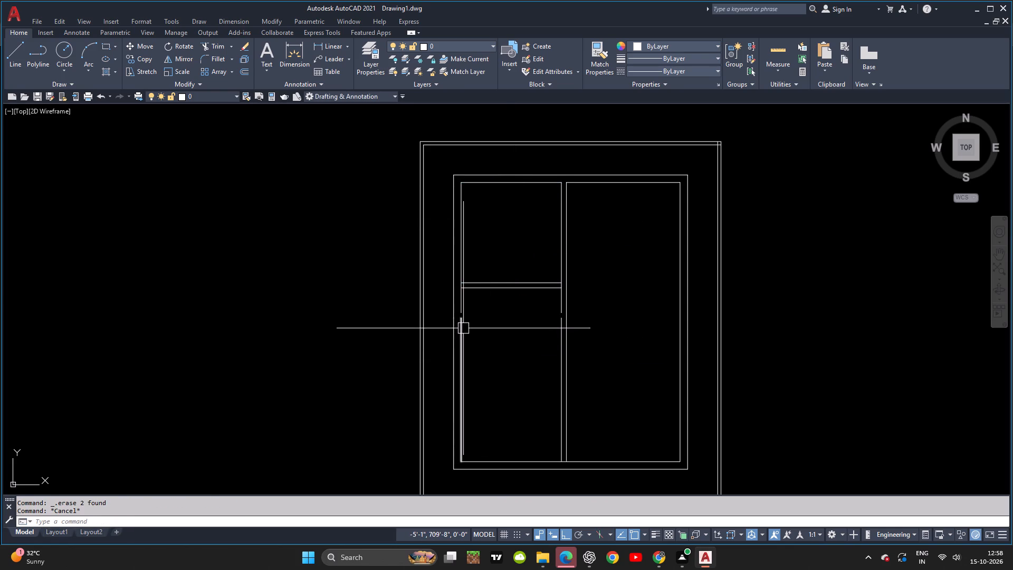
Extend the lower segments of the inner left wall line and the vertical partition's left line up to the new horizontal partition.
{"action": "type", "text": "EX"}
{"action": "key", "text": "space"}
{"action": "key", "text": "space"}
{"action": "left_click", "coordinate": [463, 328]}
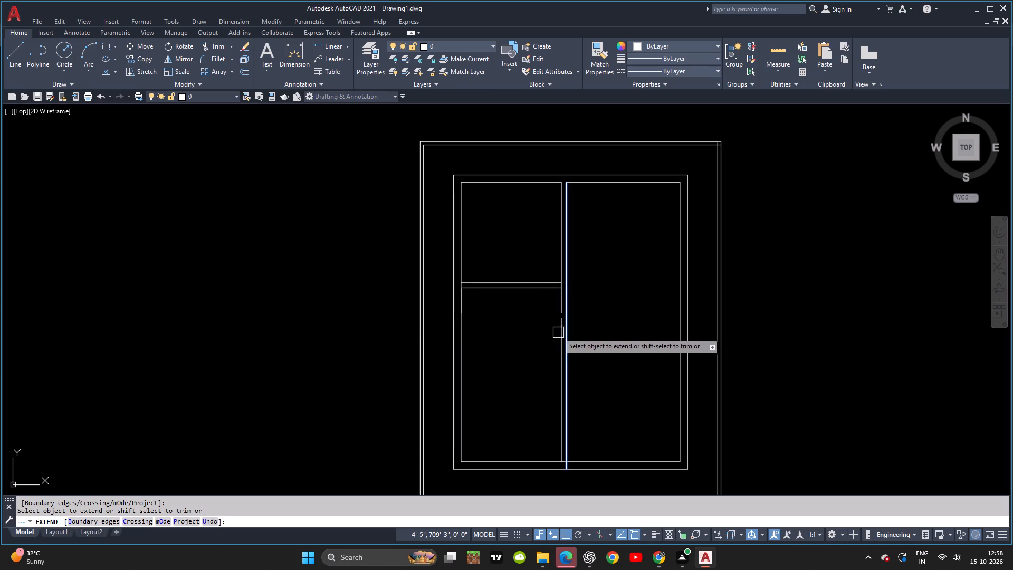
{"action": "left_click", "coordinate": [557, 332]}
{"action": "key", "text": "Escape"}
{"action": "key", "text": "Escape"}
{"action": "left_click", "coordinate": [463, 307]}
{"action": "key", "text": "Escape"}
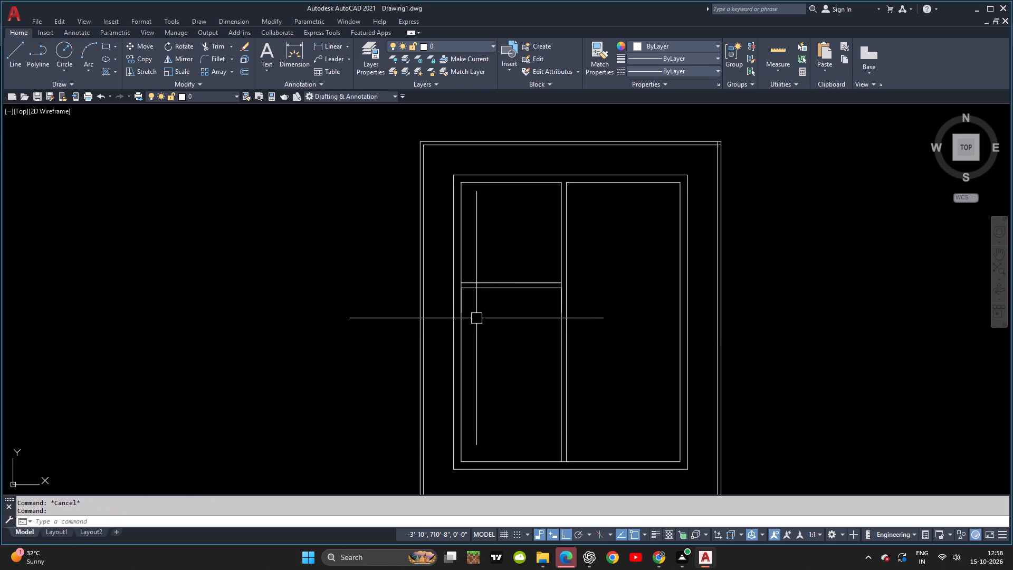
Trim the inner left wall line below the horizontal partition and stretch its upper part down to the inner bottom wall line.
{"action": "type", "text": "TR"}
{"action": "key", "text": "space"}
{"action": "key", "text": "space"}
{"action": "left_click", "coordinate": [465, 298]}
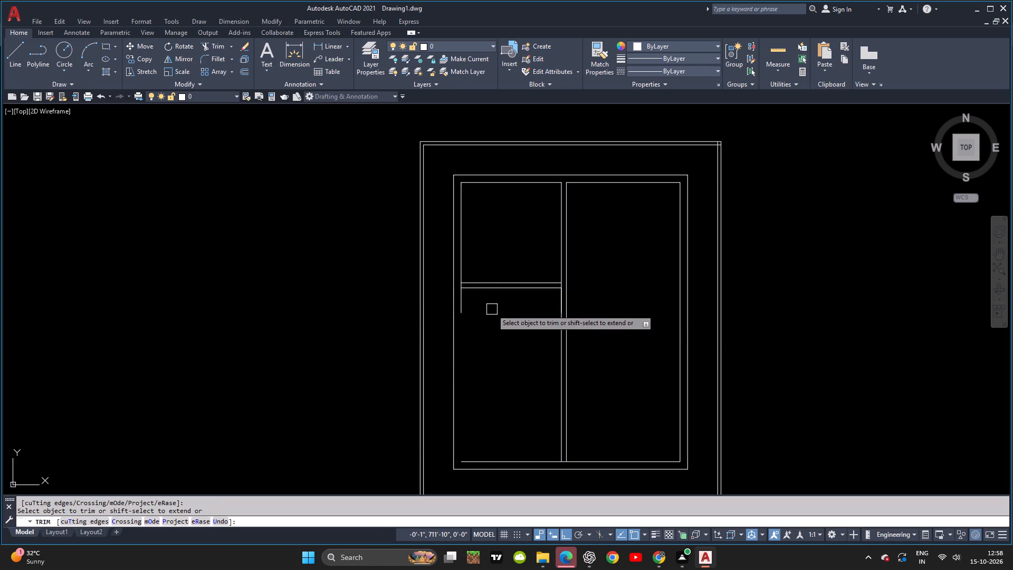
{"action": "left_click", "coordinate": [462, 299]}
{"action": "key", "text": "Escape"}
{"action": "key", "text": "Escape"}
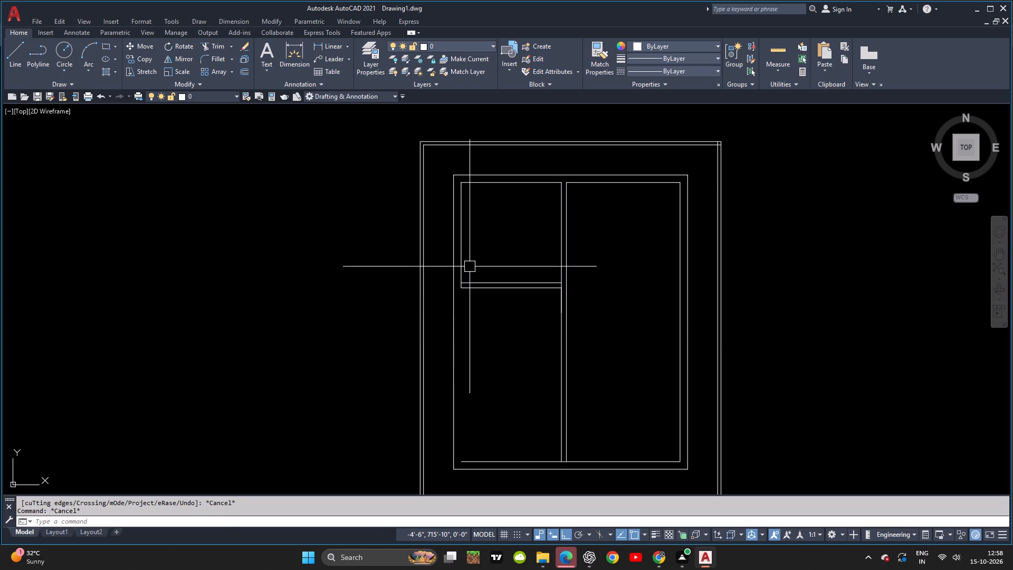
{"action": "left_click", "coordinate": [461, 259]}
{"action": "left_click", "coordinate": [461, 287]}
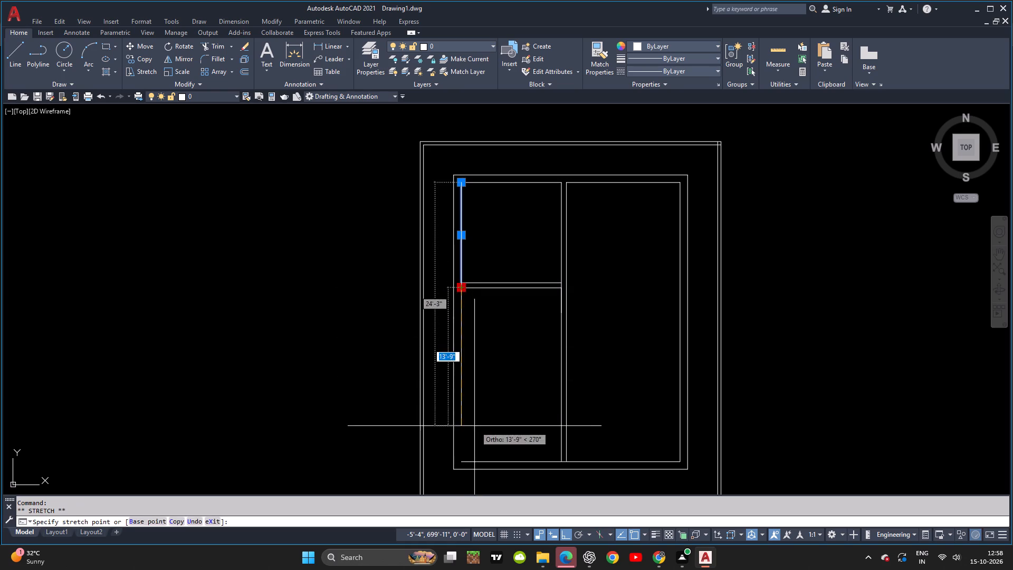
{"action": "left_click", "coordinate": [460, 464]}
{"action": "key", "text": "space"}
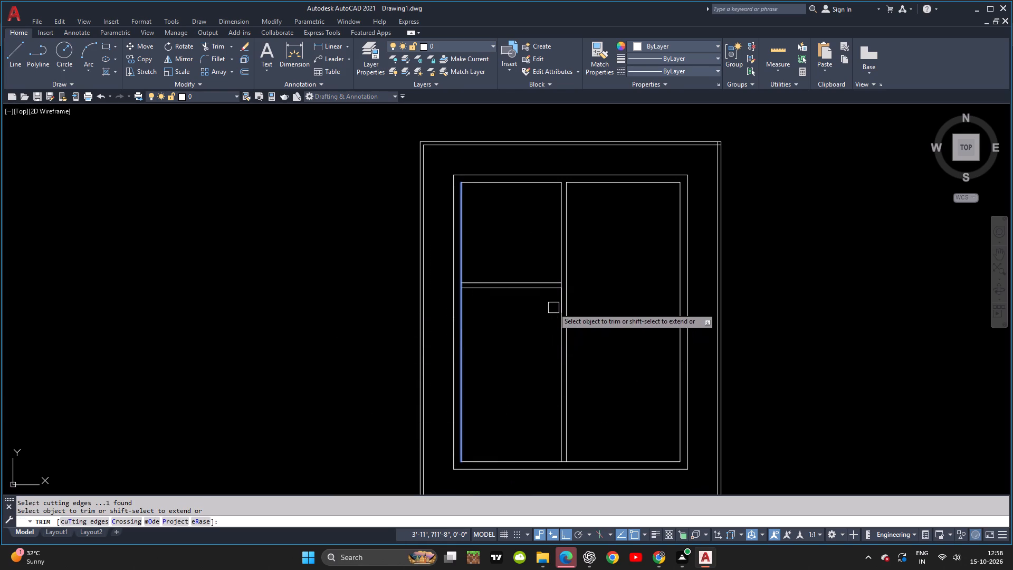
{"action": "key", "text": "Escape"}
{"action": "key", "text": "Escape"}
Trim the vertical partition's left line below the horizontal partition and stretch its upper part down to the inner bottom wall line.
{"action": "type", "text": "TR"}
{"action": "key", "text": "space"}
{"action": "key", "text": "space"}
{"action": "left_click", "coordinate": [558, 303]}
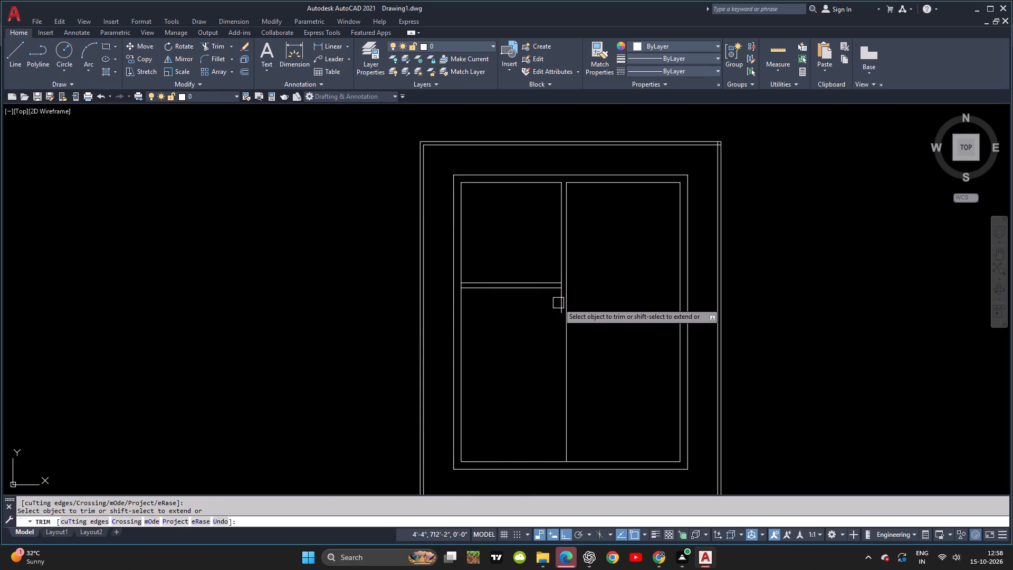
{"action": "left_click", "coordinate": [558, 303]}
{"action": "key", "text": "Escape"}
{"action": "key", "text": "Escape"}
{"action": "left_click", "coordinate": [558, 261]}
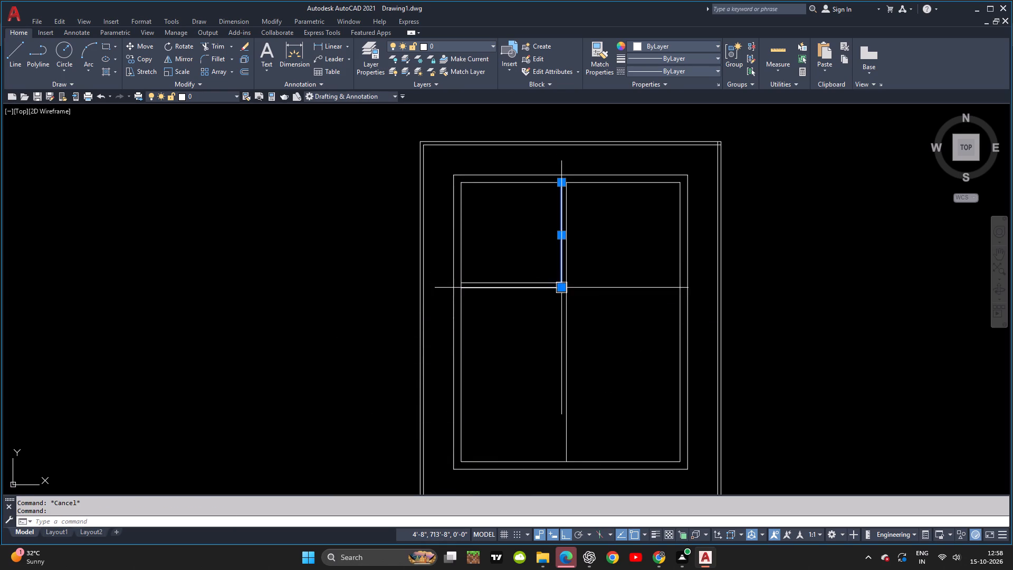
{"action": "left_click", "coordinate": [560, 287]}
{"action": "left_click", "coordinate": [560, 463]}
{"action": "key", "text": "Escape"}
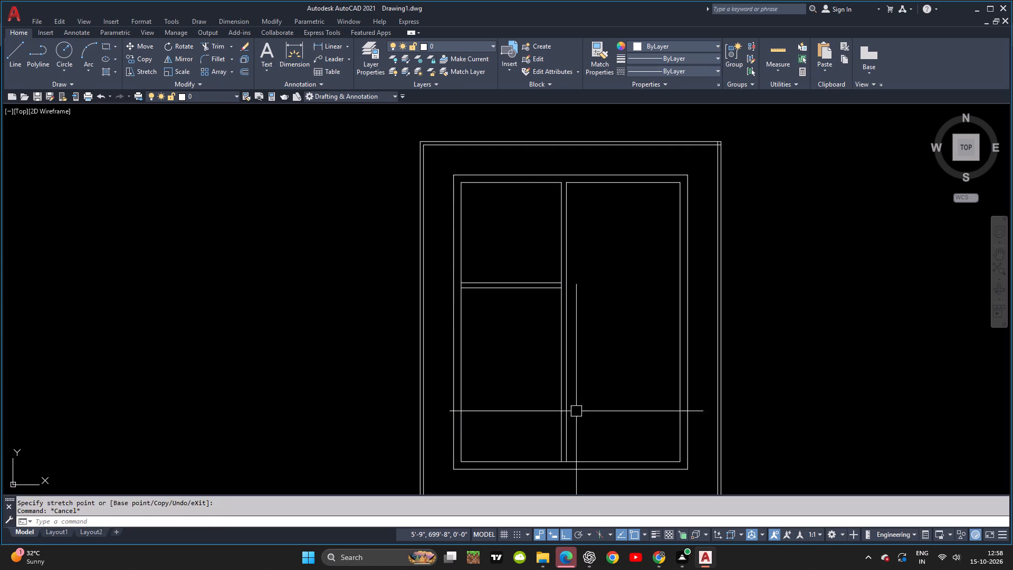
{"action": "key", "text": "Escape"}
{"action": "key", "text": "Escape"}
Compare the drawn partitions with the reference plan and look up the room sizes for the next wall.
{"action": "key", "text": "alt+Tab"}
{"action": "key", "text": "alt+Tab"}
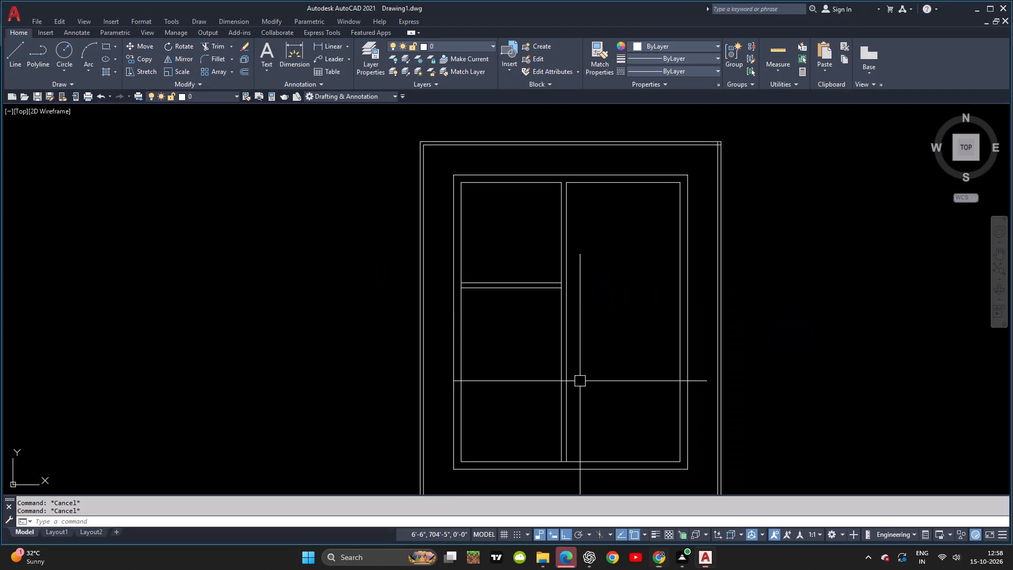
{"action": "key", "text": "alt+Tab"}
{"action": "key", "text": "alt+Tab"}
{"action": "key", "text": "Escape"}
{"action": "key", "text": "Escape"}
{"action": "type", "text": "O"}
{"action": "key", "text": "space"}
{"action": "key", "text": "alt+Tab"}
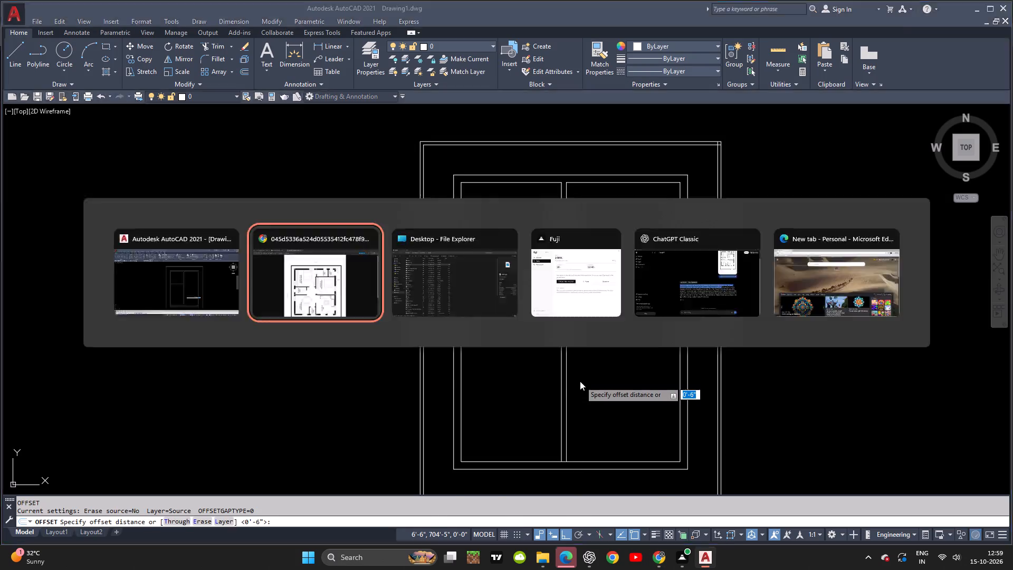
{"action": "key", "text": "Escape"}
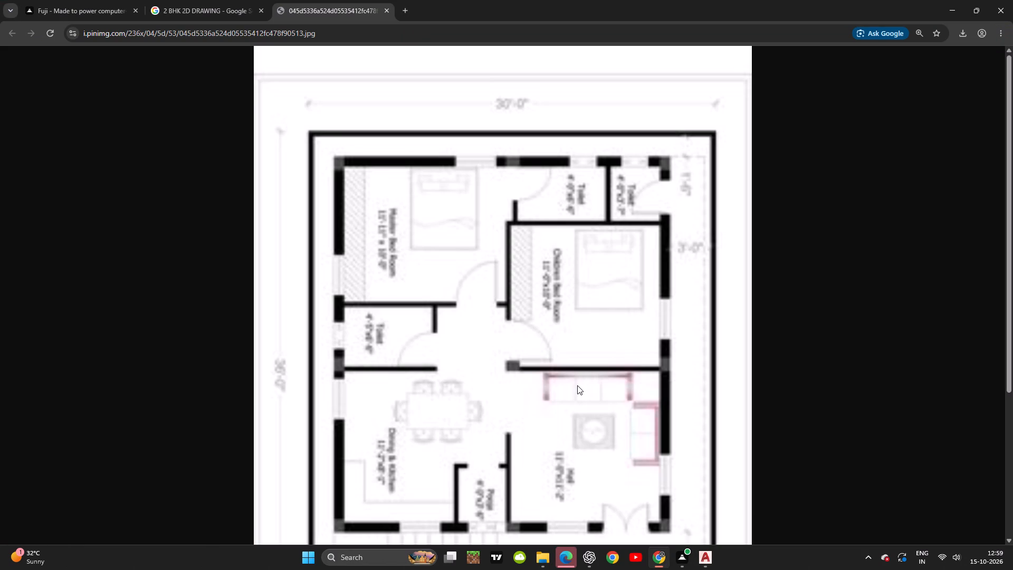
{"action": "key", "text": "Escape"}
{"action": "key", "text": "alt+Tab"}
{"action": "key", "text": "Escape"}
{"action": "key", "text": "Escape"}
{"action": "key", "text": "Escape"}
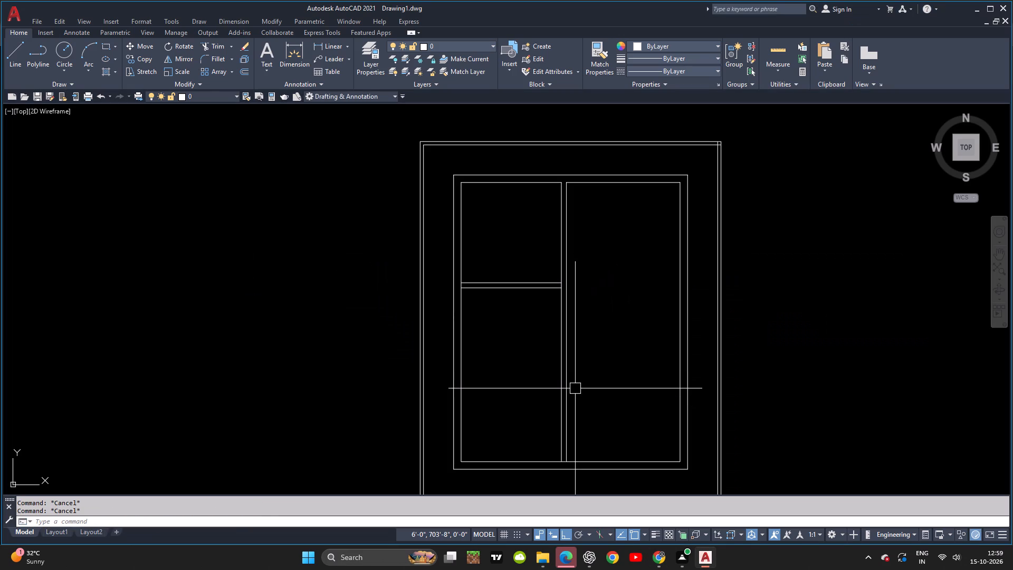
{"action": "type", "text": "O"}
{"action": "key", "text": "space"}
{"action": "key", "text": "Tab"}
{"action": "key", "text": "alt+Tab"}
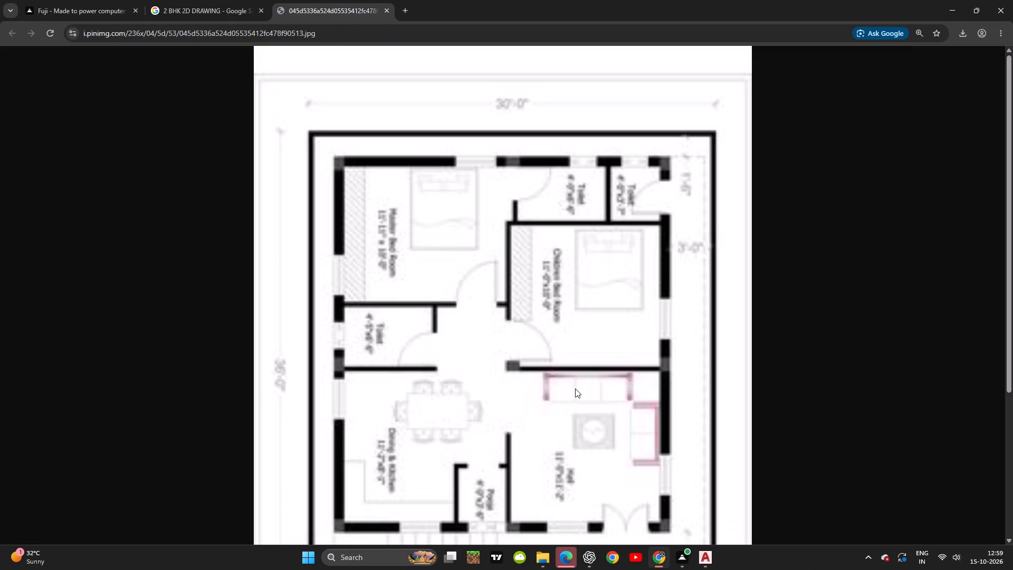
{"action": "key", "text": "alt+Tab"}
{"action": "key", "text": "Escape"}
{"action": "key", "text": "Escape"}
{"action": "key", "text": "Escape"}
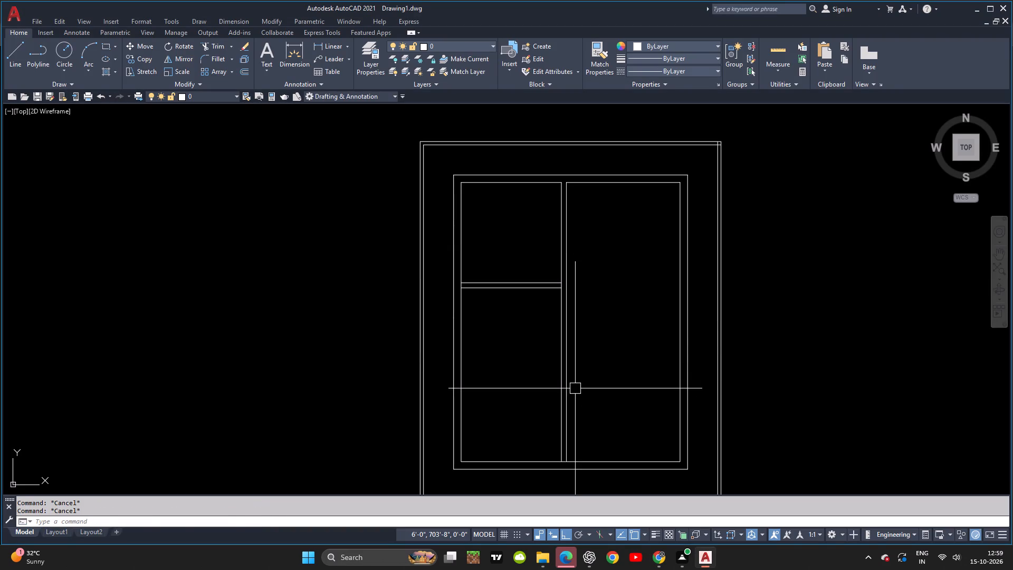
Offset the horizontal partition's lower line 4' downward, and offset that new line 6" downward to form a second horizontal partition.
{"action": "type", "text": "O 4'"}
{"action": "key", "text": "Return"}
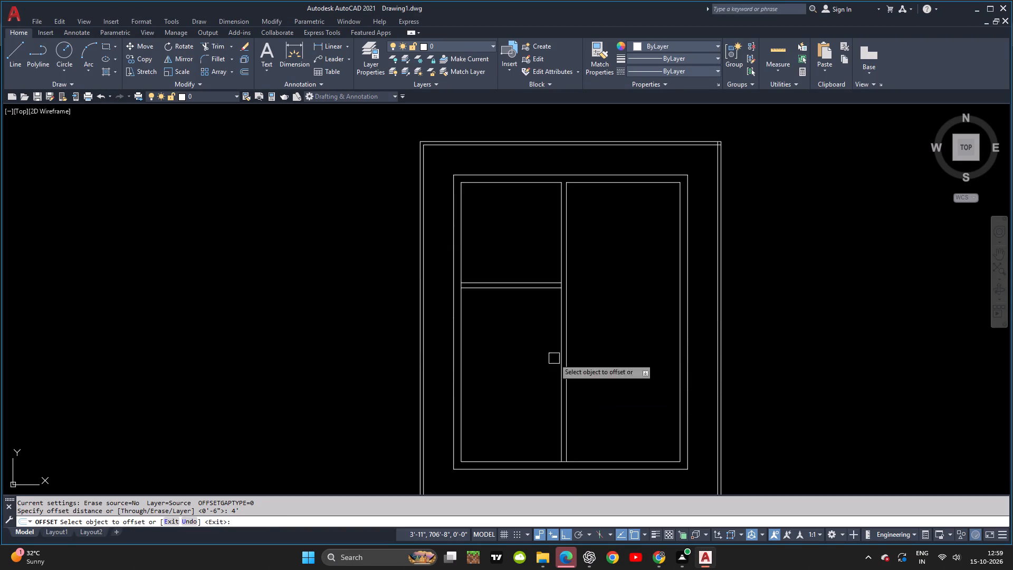
{"action": "left_click", "coordinate": [499, 291]}
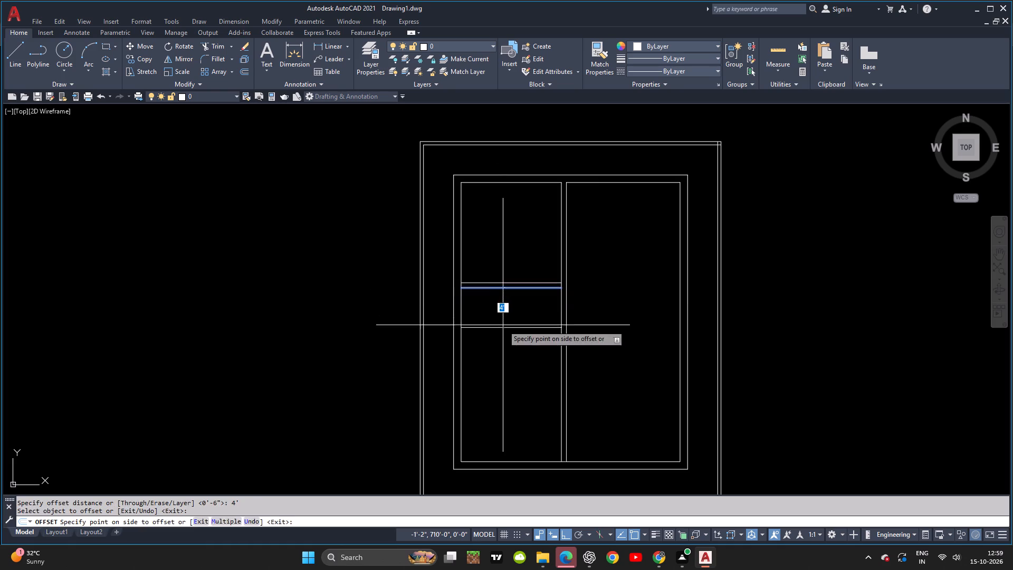
{"action": "left_click", "coordinate": [503, 326]}
{"action": "key", "text": "Escape"}
{"action": "key", "text": "Escape"}
{"action": "type", "text": "O 6"}
{"action": "key", "text": "space"}
{"action": "left_click", "coordinate": [503, 326]}
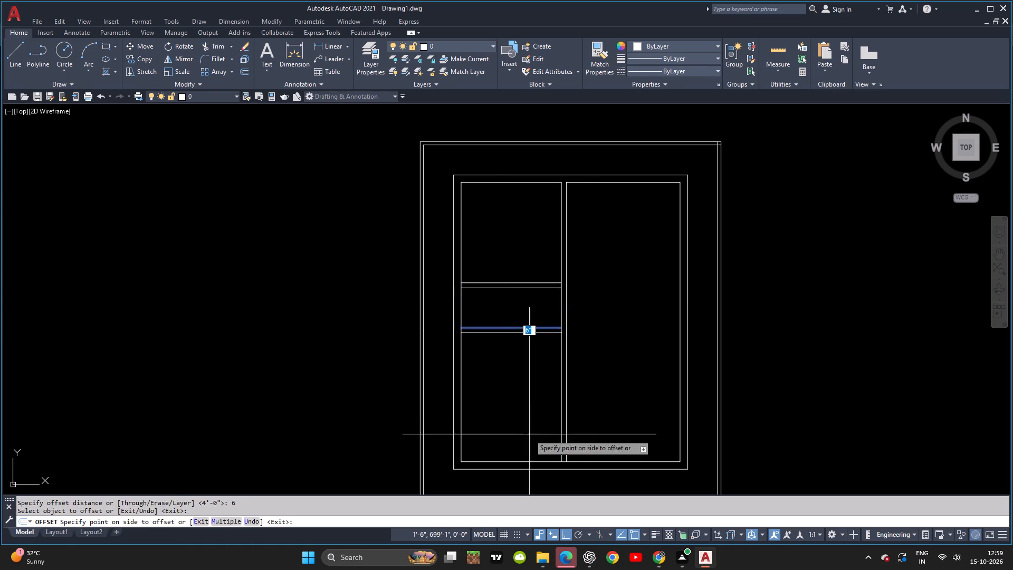
{"action": "left_click", "coordinate": [529, 434]}
{"action": "key", "text": "Escape"}
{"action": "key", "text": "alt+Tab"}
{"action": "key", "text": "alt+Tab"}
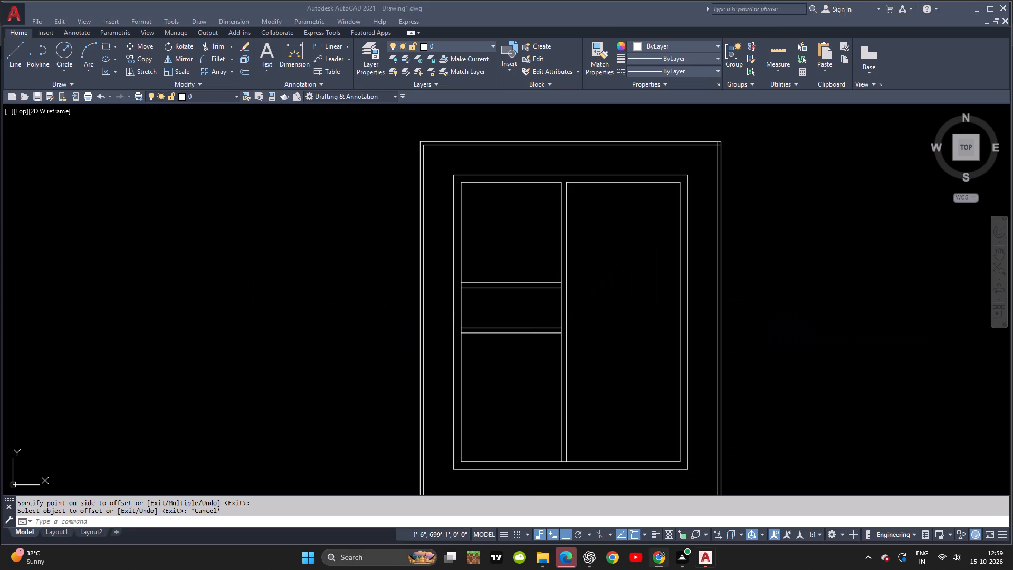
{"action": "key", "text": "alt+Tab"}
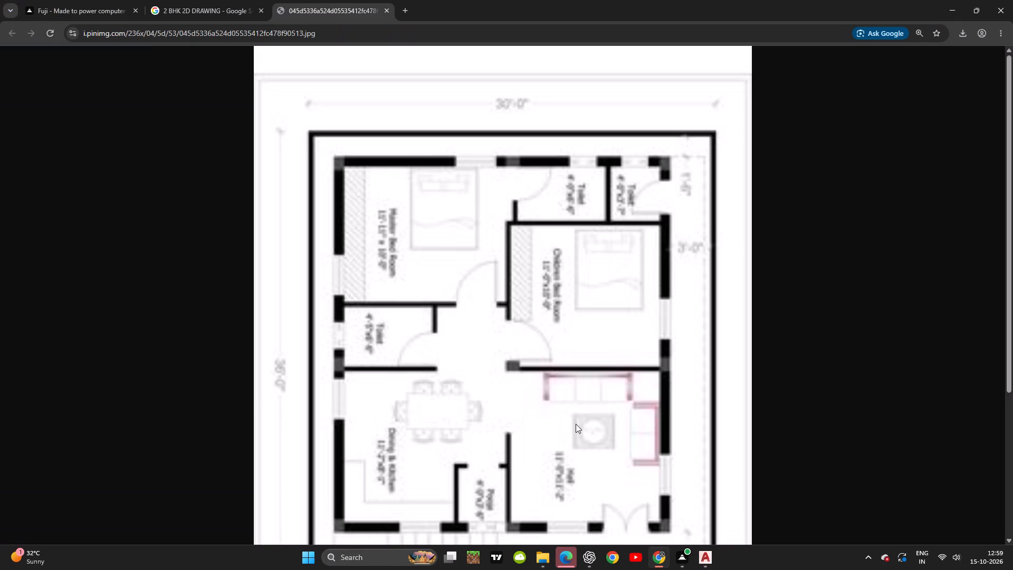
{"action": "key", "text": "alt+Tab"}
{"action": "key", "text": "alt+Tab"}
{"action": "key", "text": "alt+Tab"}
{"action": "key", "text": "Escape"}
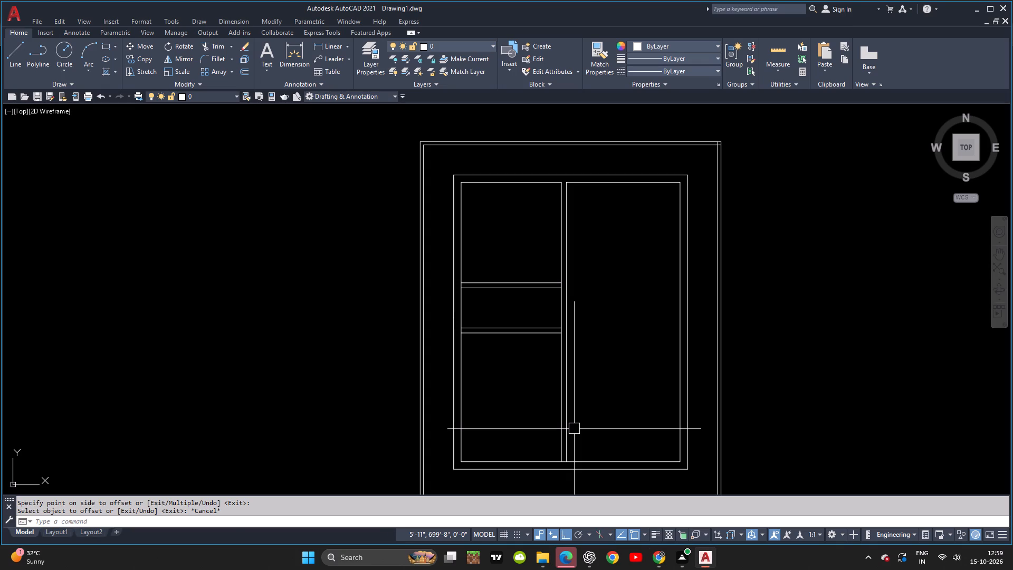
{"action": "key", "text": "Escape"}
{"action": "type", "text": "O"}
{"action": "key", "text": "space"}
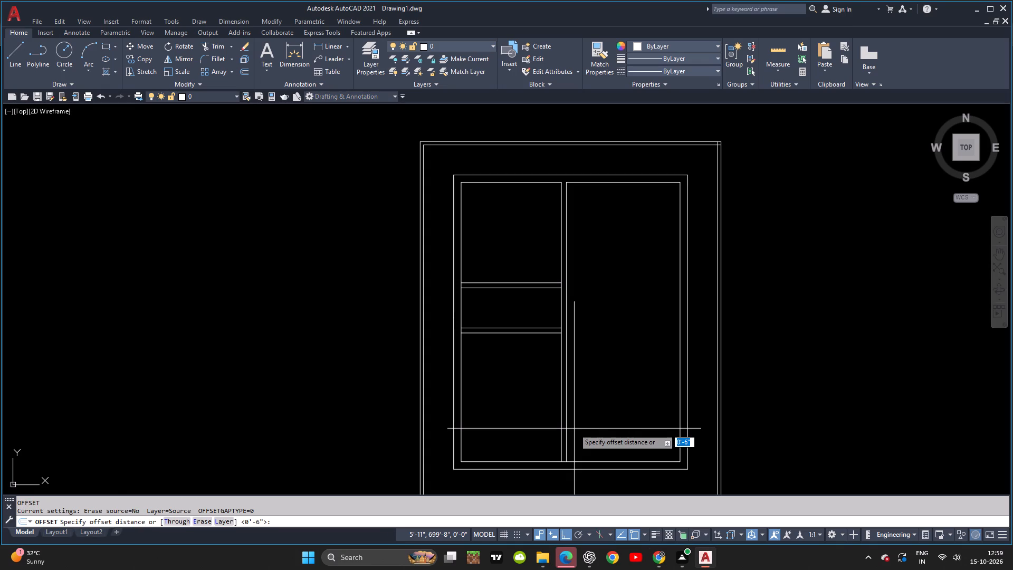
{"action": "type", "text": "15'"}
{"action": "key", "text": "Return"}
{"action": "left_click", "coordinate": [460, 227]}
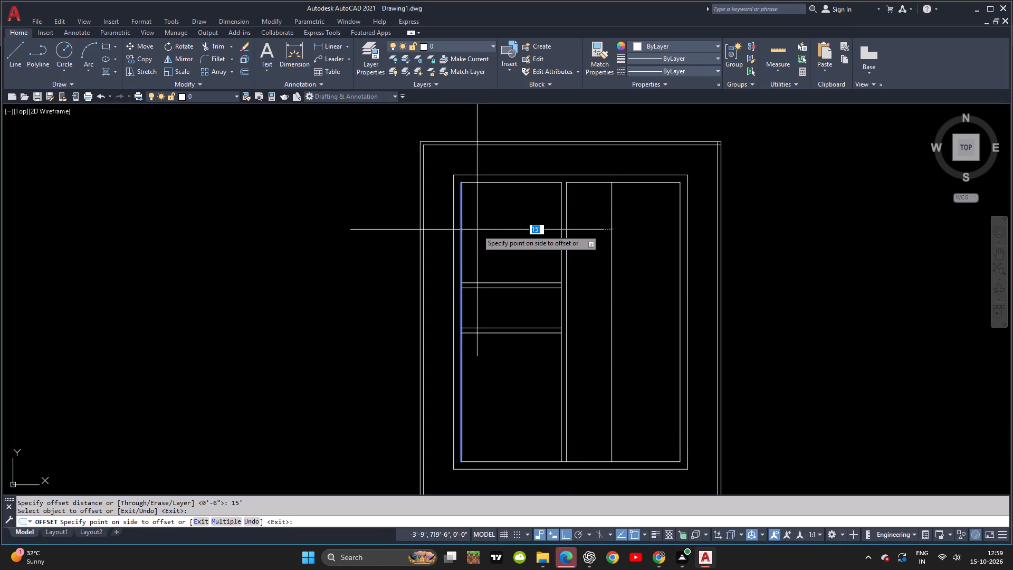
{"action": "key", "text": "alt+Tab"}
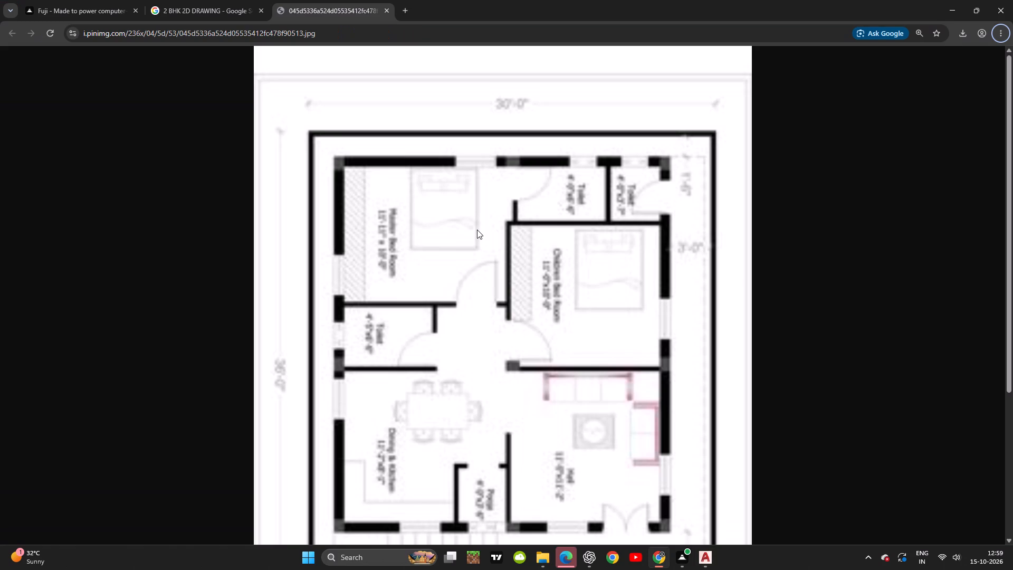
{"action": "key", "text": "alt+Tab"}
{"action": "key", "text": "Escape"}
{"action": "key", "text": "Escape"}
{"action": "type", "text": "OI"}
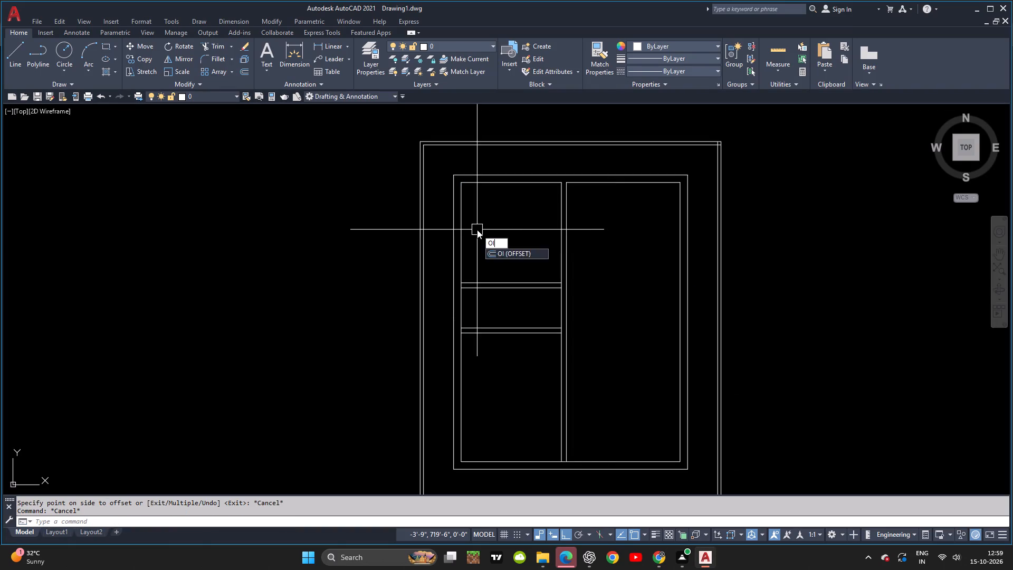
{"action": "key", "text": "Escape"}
Offset the inner left wall line 11' into the plan and offset the new line 6" further right as the replacement vertical partition.
{"action": "type", "text": "O 11"}
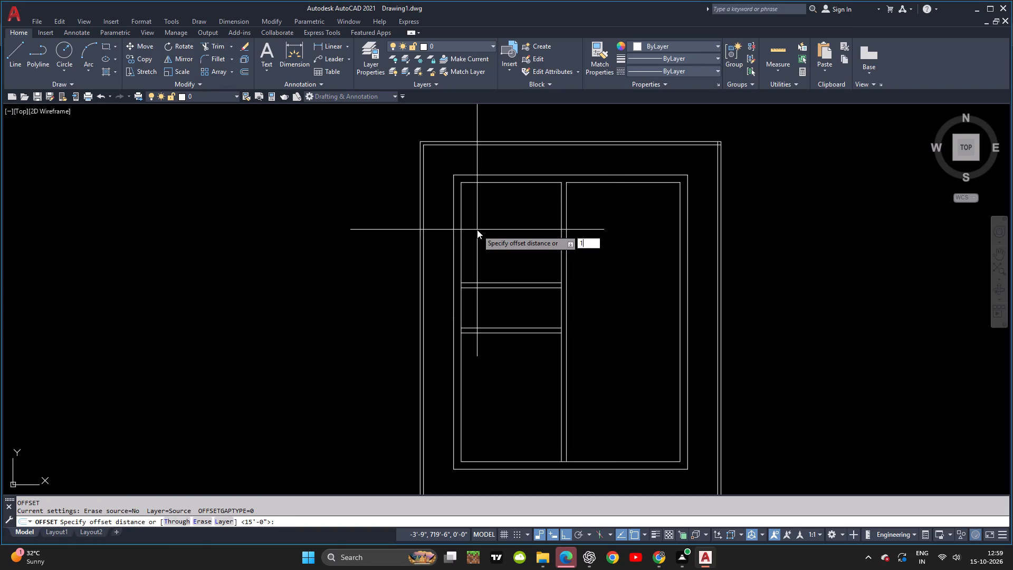
{"action": "key", "text": "apostrophe"}
{"action": "key", "text": "Return"}
{"action": "left_click", "coordinate": [460, 227]}
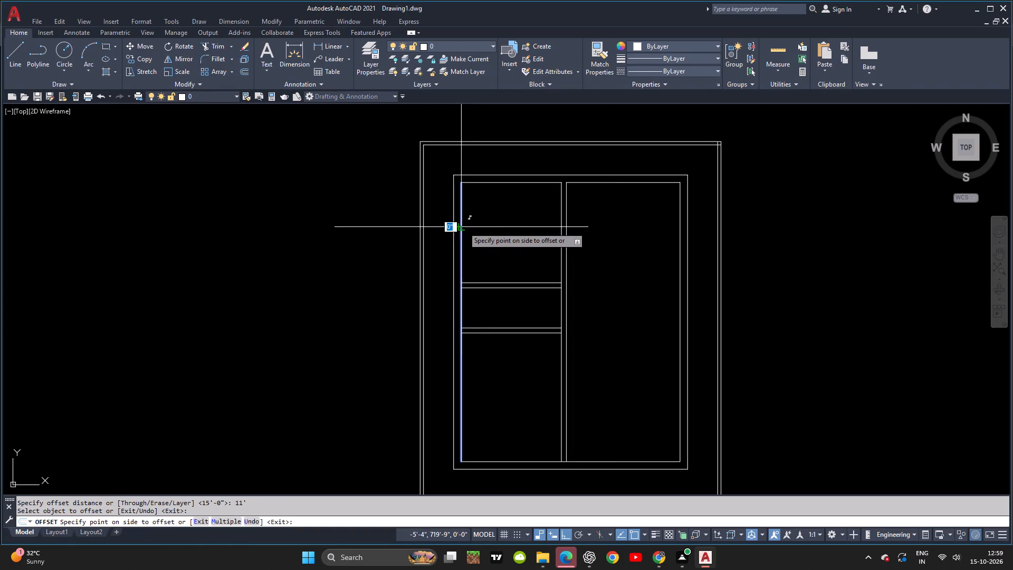
{"action": "left_click", "coordinate": [477, 230]}
{"action": "key", "text": "Escape"}
{"action": "key", "text": "Escape"}
{"action": "type", "text": "O 6"}
{"action": "key", "text": "space"}
{"action": "left_click", "coordinate": [575, 230]}
{"action": "left_click", "coordinate": [590, 231]}
{"action": "key", "text": "Escape"}
Delete the two lines of the old vertical partition just left of the new one.
{"action": "scroll", "coordinate": [565, 228], "scroll_direction": "up", "scroll_amount": 3}
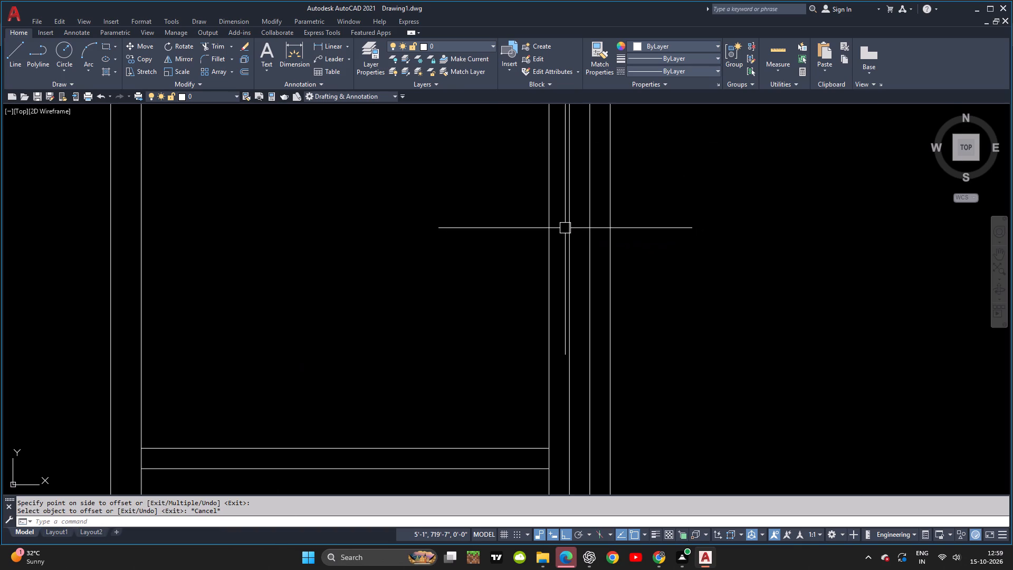
{"action": "left_click", "coordinate": [578, 228]}
{"action": "left_click", "coordinate": [538, 222]}
{"action": "key", "text": "Delete"}
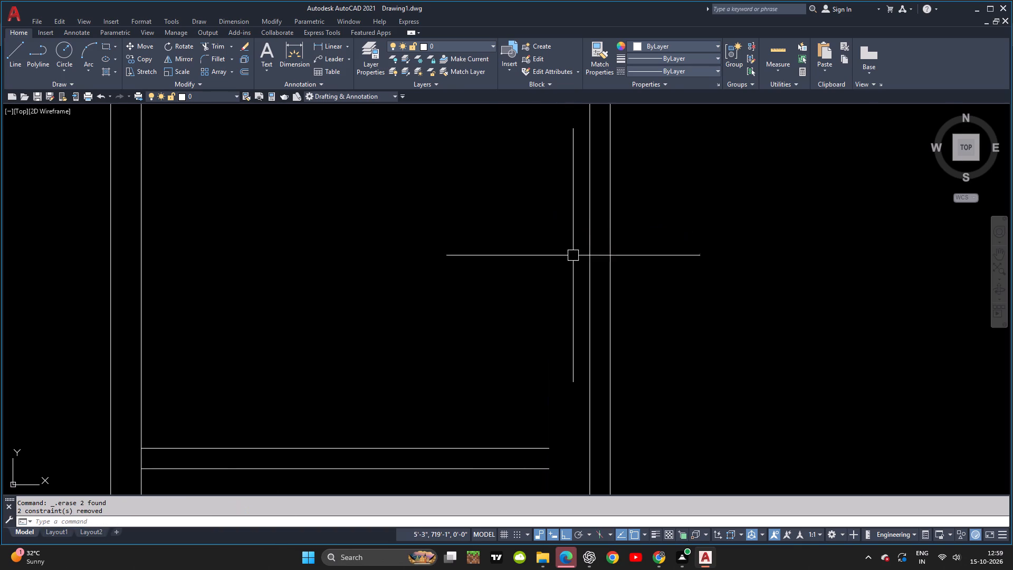
Extend the inner top wall line across the gap left by the deleted vertical partition.
{"action": "scroll", "coordinate": [574, 255], "scroll_direction": "down", "scroll_amount": 3}
{"action": "middle_click_drag", "start_coordinate": [567, 252], "coordinate": [515, 242]}
{"action": "key", "text": "Escape"}
{"action": "key", "text": "Escape"}
{"action": "key", "text": "e"}
{"action": "key", "text": "x"}
{"action": "key", "text": "space"}
{"action": "key", "text": "space"}
{"action": "scroll", "coordinate": [515, 189], "scroll_direction": "up", "scroll_amount": 2}
{"action": "left_click", "coordinate": [509, 197]}
{"action": "scroll", "coordinate": [512, 255], "scroll_direction": "down", "scroll_amount": 3}
{"action": "middle_click_drag", "start_coordinate": [485, 202], "coordinate": [477, 167]}
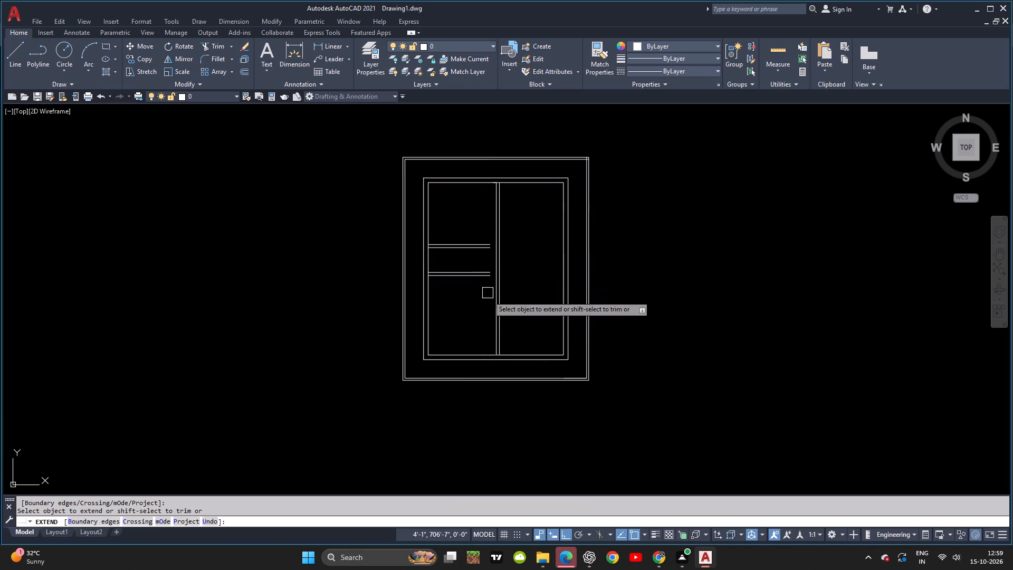
Extend all four lines of the two horizontal partitions to the new vertical partition.
{"action": "key", "text": "Escape"}
{"action": "key", "text": "Escape"}
{"action": "type", "text": "EX"}
{"action": "key", "text": "space"}
{"action": "key", "text": "space"}
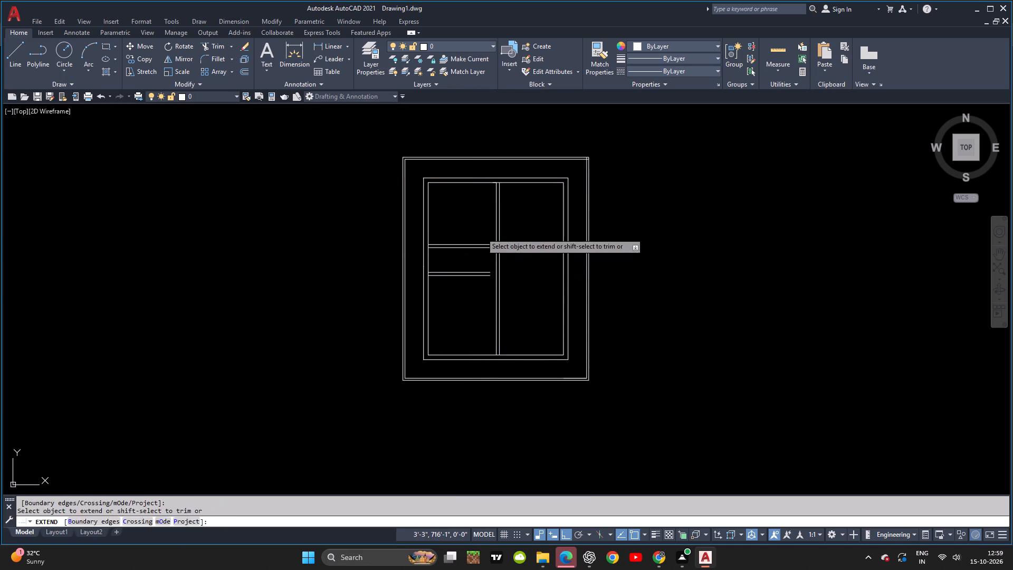
{"action": "left_click", "coordinate": [481, 233]}
{"action": "left_click", "coordinate": [467, 321]}
{"action": "key", "text": "Escape"}
Check the toilet dimensions on the reference plan and set the Offset distance to 8'.
{"action": "key", "text": "alt+Tab"}
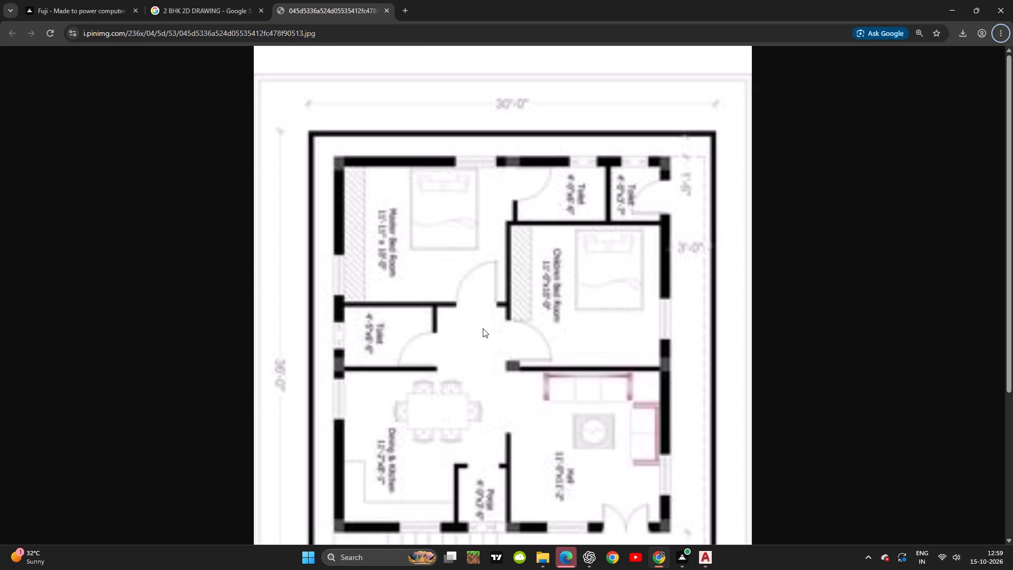
{"action": "key", "text": "alt+Tab"}
{"action": "key", "text": "Escape"}
{"action": "key", "text": "Escape"}
{"action": "key", "text": "Escape"}
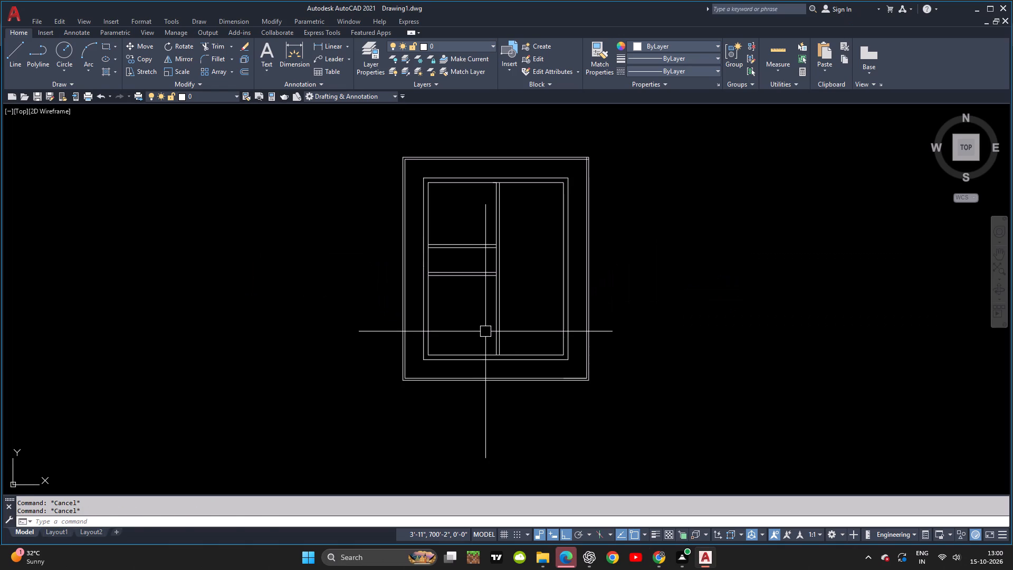
{"action": "type", "text": "O 8'"}
{"action": "key", "text": "Return"}
{"action": "scroll", "coordinate": [431, 269], "scroll_direction": "up", "scroll_amount": 2}
{"action": "key", "text": "Escape"}
{"action": "key", "text": "Escape"}
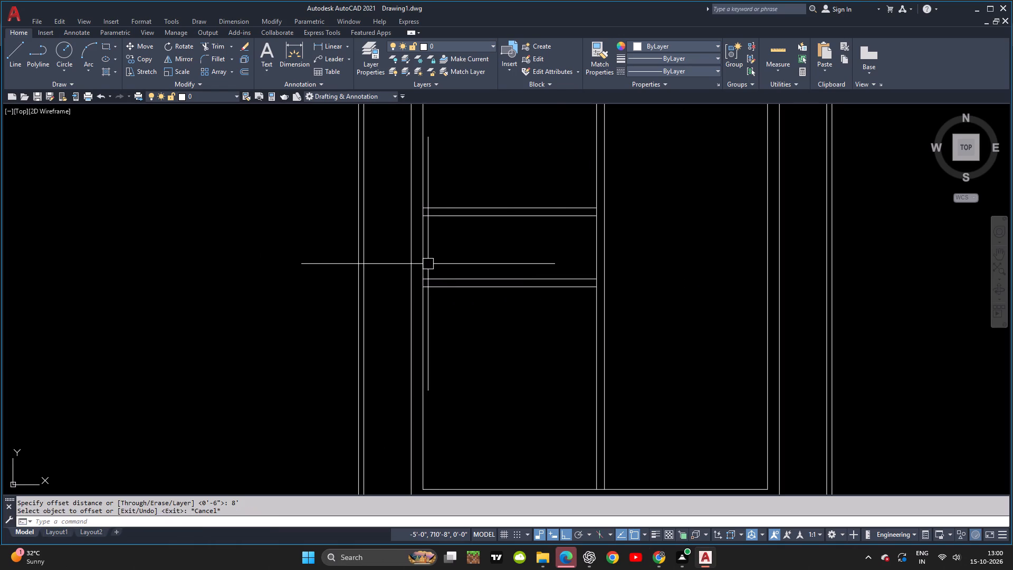
Trim the inner left wall line between the paired lines of both horizontal partitions.
{"action": "type", "text": "TR"}
{"action": "key", "text": "space"}
{"action": "key", "text": "space"}
{"action": "scroll", "coordinate": [422, 205], "scroll_direction": "up", "scroll_amount": 3}
{"action": "left_click", "coordinate": [421, 224]}
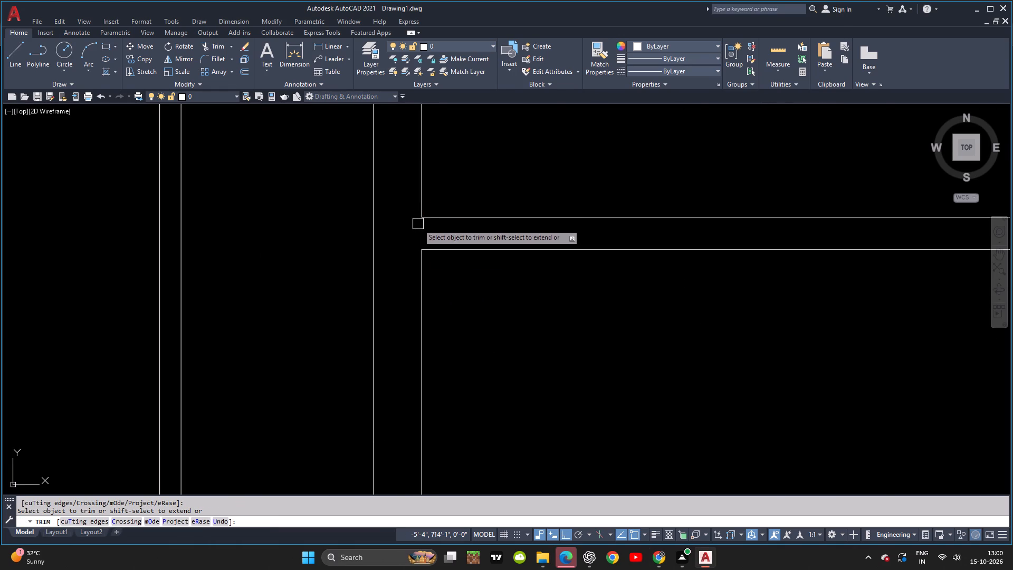
{"action": "scroll", "coordinate": [430, 281], "scroll_direction": "down", "scroll_amount": 3}
{"action": "middle_click_drag", "start_coordinate": [421, 279], "coordinate": [412, 249]}
{"action": "scroll", "coordinate": [422, 316], "scroll_direction": "up", "scroll_amount": 4}
{"action": "left_click", "coordinate": [400, 305]}
{"action": "scroll", "coordinate": [413, 308], "scroll_direction": "down", "scroll_amount": 4}
{"action": "type", "text": "1Q"}
{"action": "middle_click_drag", "start_coordinate": [413, 308], "coordinate": [415, 312]}
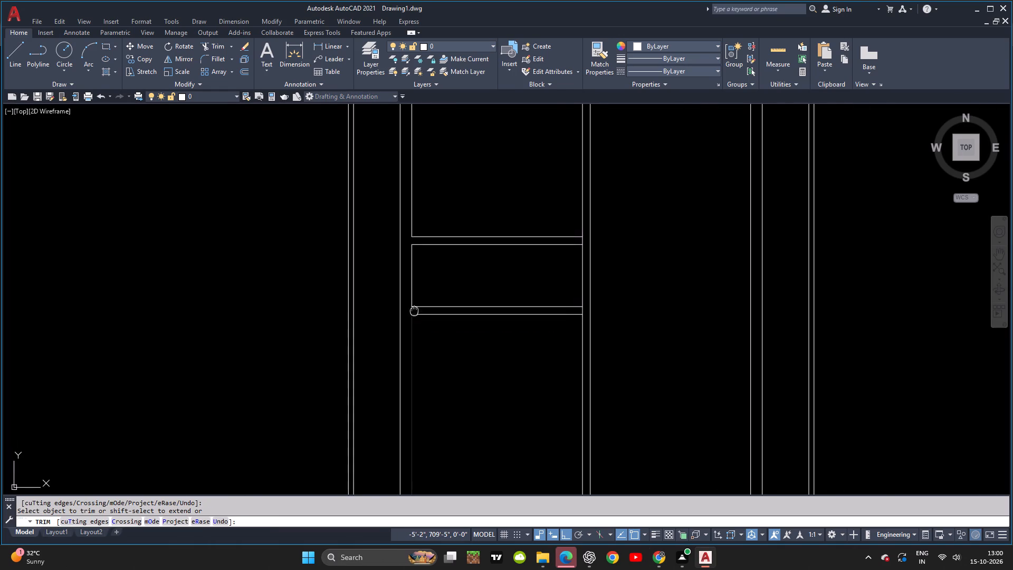
{"action": "middle_click_drag", "start_coordinate": [415, 312], "coordinate": [421, 330]}
{"action": "key", "text": "Escape"}
{"action": "key", "text": "Escape"}
Offset the toilet's left wall segment 8' to the right, and offset that line 6" further right to form the end wall.
{"action": "type", "text": "O"}
{"action": "key", "text": "space"}
{"action": "key", "text": "space"}
{"action": "left_click", "coordinate": [421, 298]}
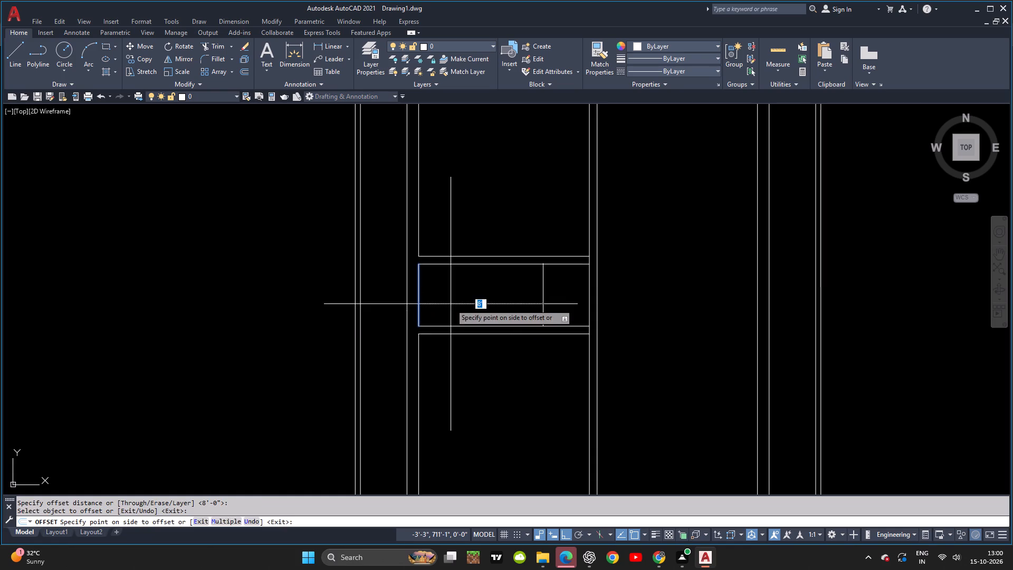
{"action": "left_click", "coordinate": [465, 308]}
{"action": "key", "text": "Escape"}
{"action": "key", "text": "Escape"}
{"action": "type", "text": "O 6"}
{"action": "key", "text": "space"}
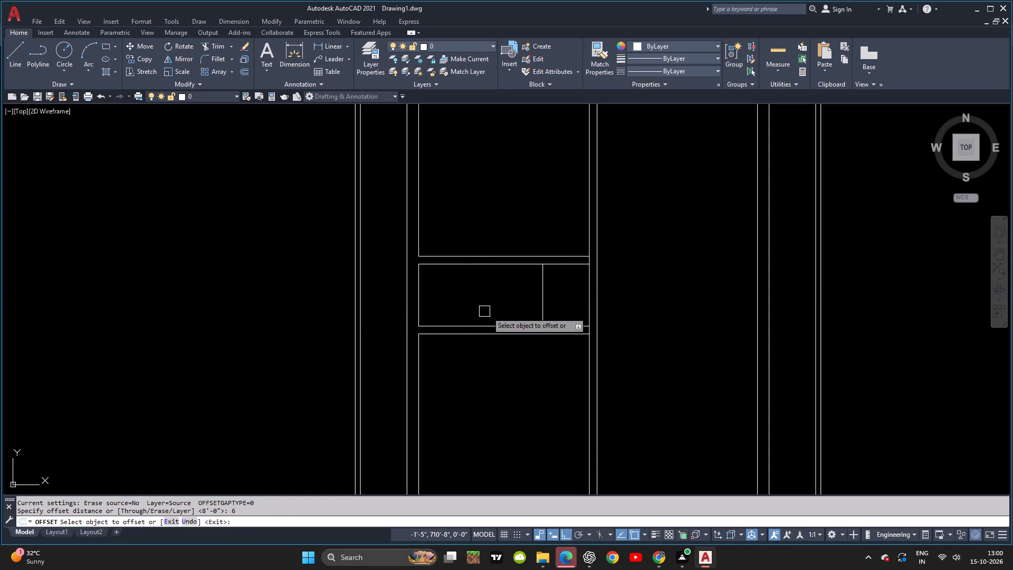
{"action": "left_click", "coordinate": [544, 290]}
{"action": "left_click", "coordinate": [658, 302]}
{"action": "key", "text": "Escape"}
{"action": "key", "text": "Escape"}
Fillet the outer and inner corners where the toilet's end wall meets the upper and lower horizontal partitions into square corners.
{"action": "key", "text": "f"}
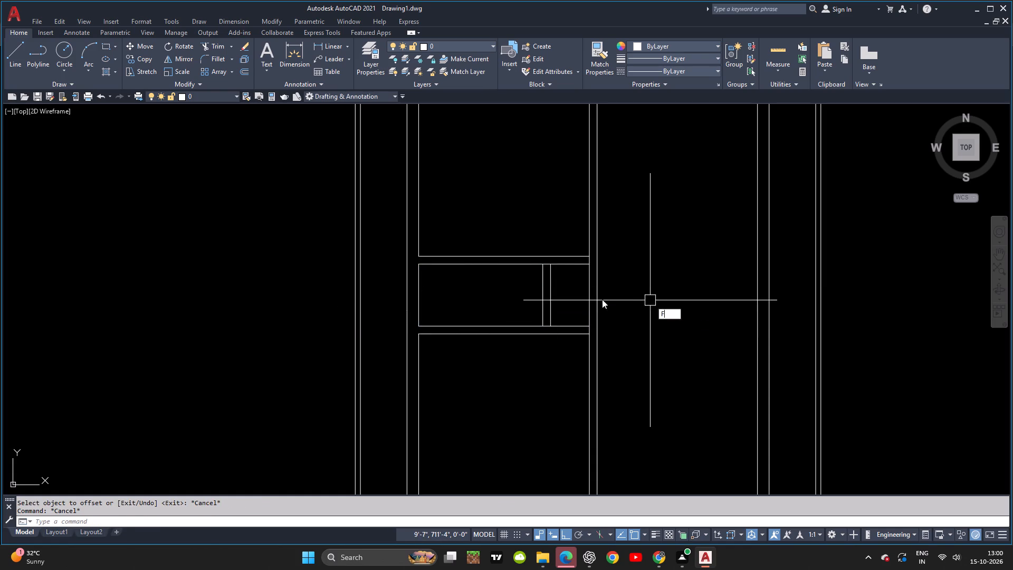
{"action": "key", "text": "space"}
{"action": "left_click", "coordinate": [555, 286]}
{"action": "left_click", "coordinate": [538, 257]}
{"action": "key", "text": "space"}
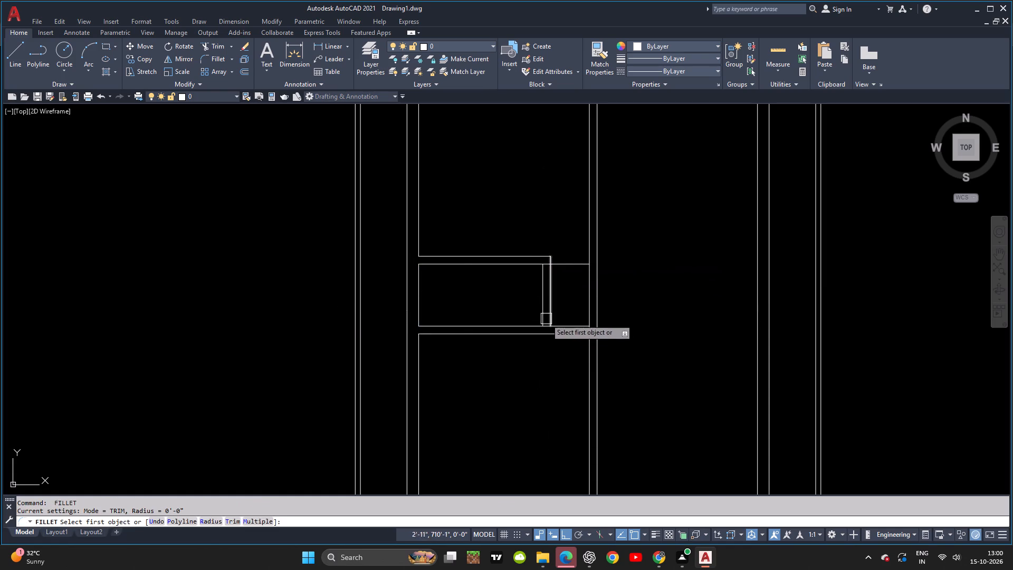
{"action": "left_click", "coordinate": [551, 314]}
{"action": "left_click", "coordinate": [529, 337]}
{"action": "key", "text": "space"}
{"action": "left_click", "coordinate": [532, 324]}
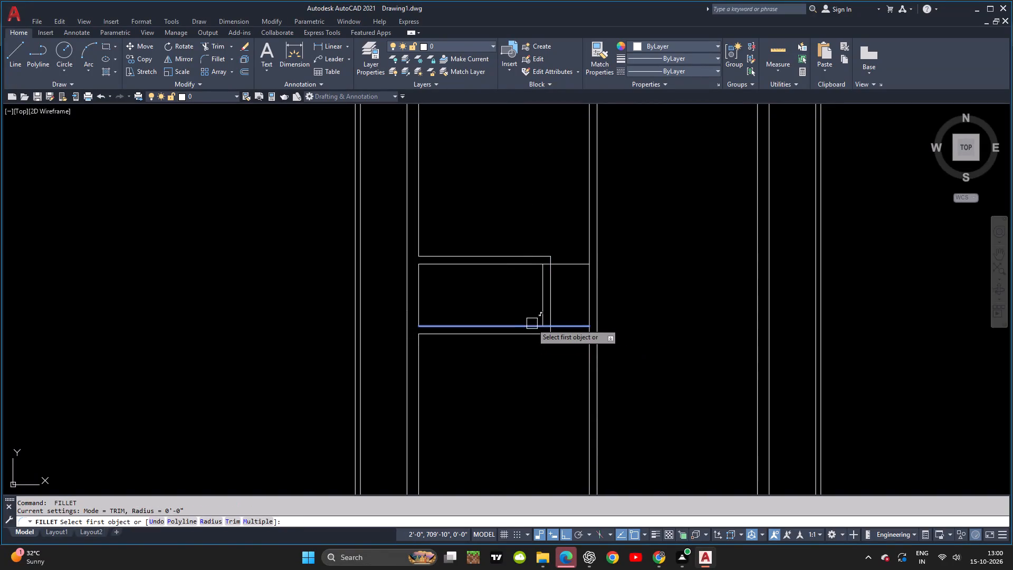
{"action": "left_click", "coordinate": [538, 312]}
{"action": "key", "text": "space"}
{"action": "left_click", "coordinate": [522, 267]}
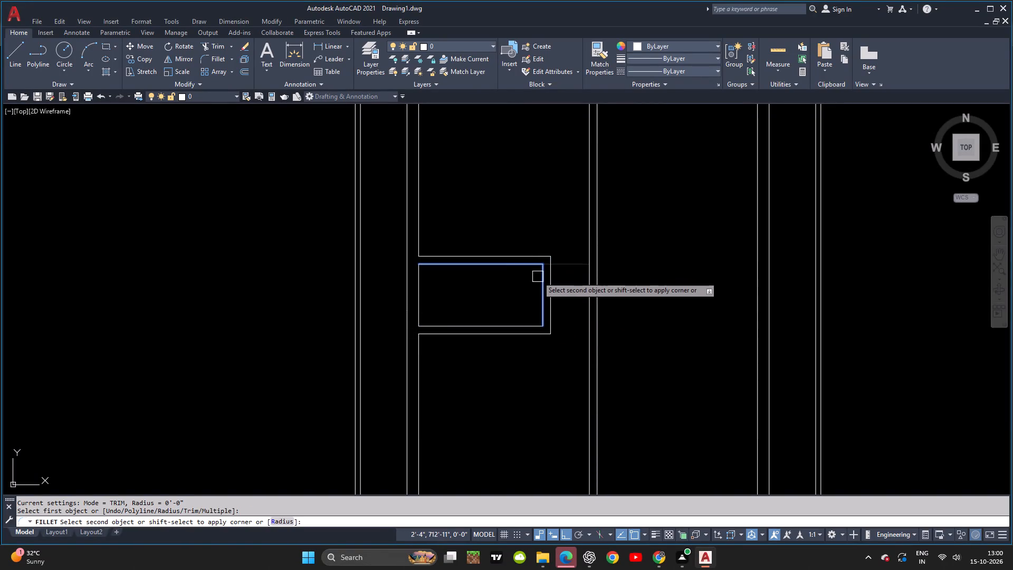
{"action": "left_click", "coordinate": [538, 277]}
{"action": "key", "text": "Escape"}
Extend both lines of the upper horizontal partition past the toilet to the vertical partition, after checking the reference plan.
{"action": "scroll", "coordinate": [538, 277], "scroll_direction": "down", "scroll_amount": 2}
{"action": "middle_click_drag", "start_coordinate": [521, 274], "coordinate": [498, 268]}
{"action": "key", "text": "alt+Tab"}
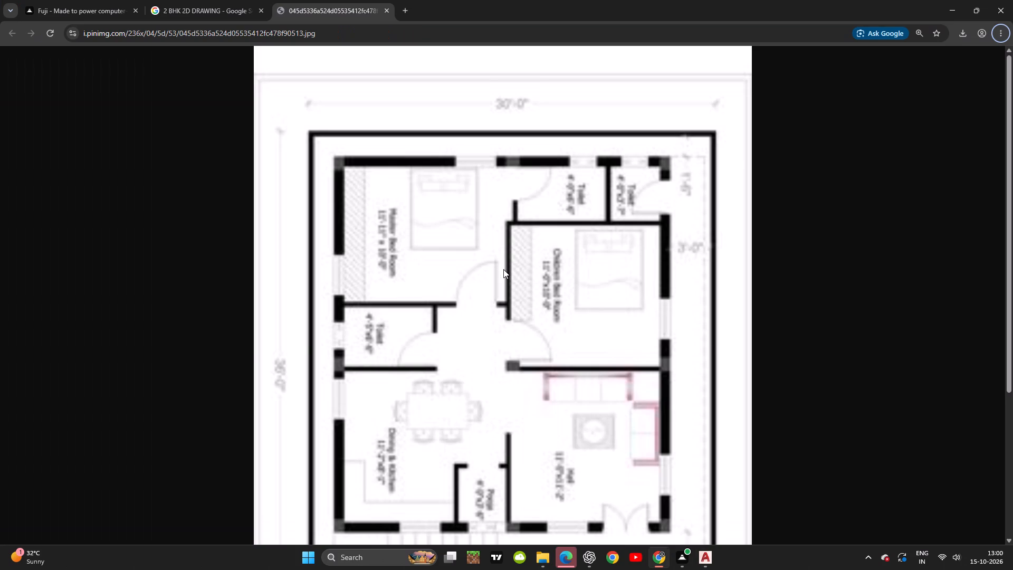
{"action": "key", "text": "alt+Tab"}
{"action": "key", "text": "Escape"}
{"action": "key", "text": "Escape"}
{"action": "key", "text": "e"}
{"action": "key", "text": "x"}
{"action": "key", "text": "space"}
{"action": "key", "text": "space"}
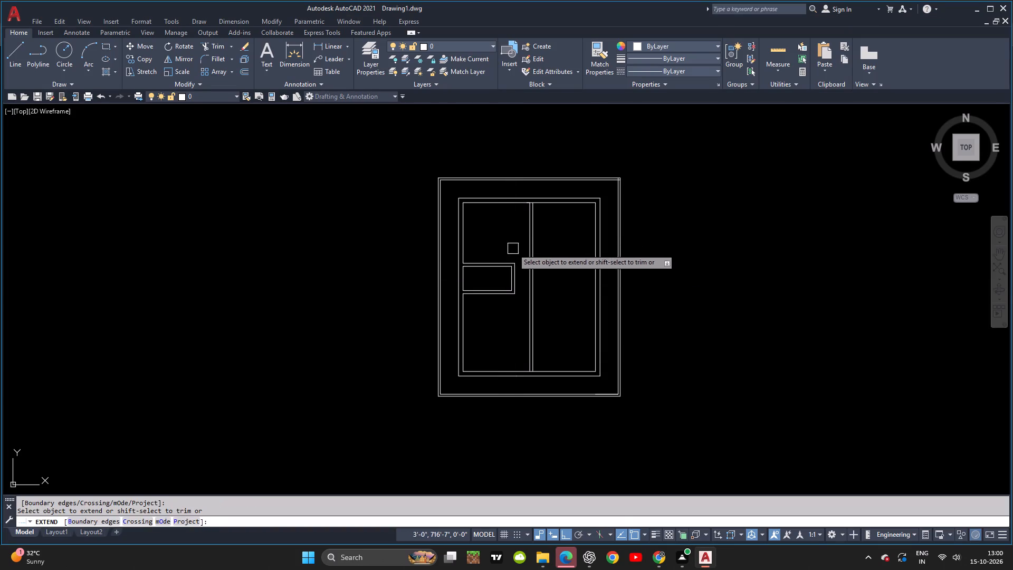
{"action": "left_click", "coordinate": [513, 249]}
{"action": "left_click", "coordinate": [496, 279]}
{"action": "scroll", "coordinate": [502, 271], "scroll_direction": "up", "scroll_amount": 3}
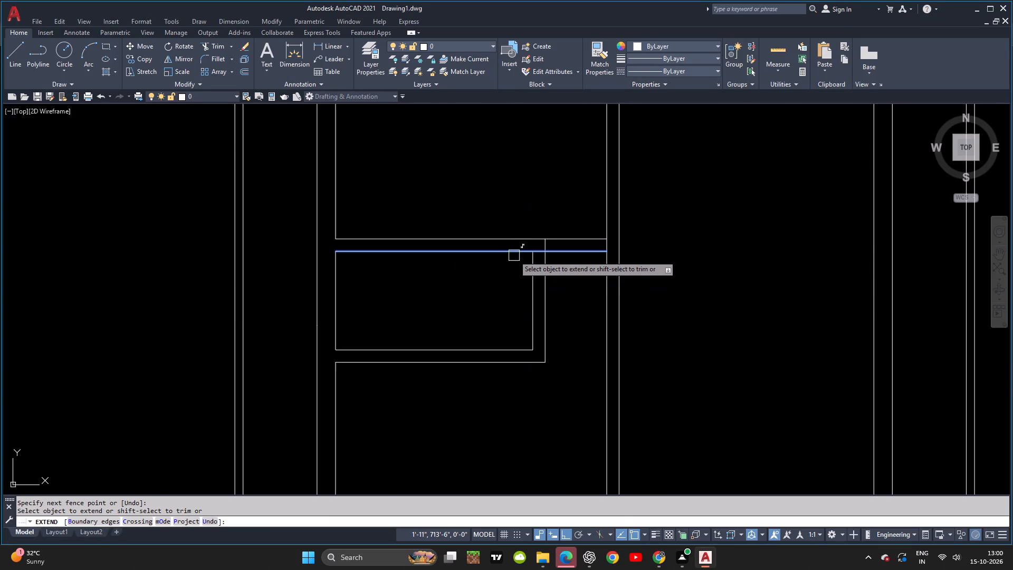
{"action": "left_click", "coordinate": [514, 255]}
{"action": "key", "text": "Escape"}
Trim the crossing line segments where the toilet's end wall joins the upper horizontal partition to open the wall junction.
{"action": "key", "text": "Escape"}
{"action": "key", "text": "t"}
{"action": "key", "text": "r"}
{"action": "key", "text": "space"}
{"action": "scroll", "coordinate": [551, 244], "scroll_direction": "up", "scroll_amount": 4}
{"action": "key", "text": "space"}
{"action": "left_click", "coordinate": [547, 243]}
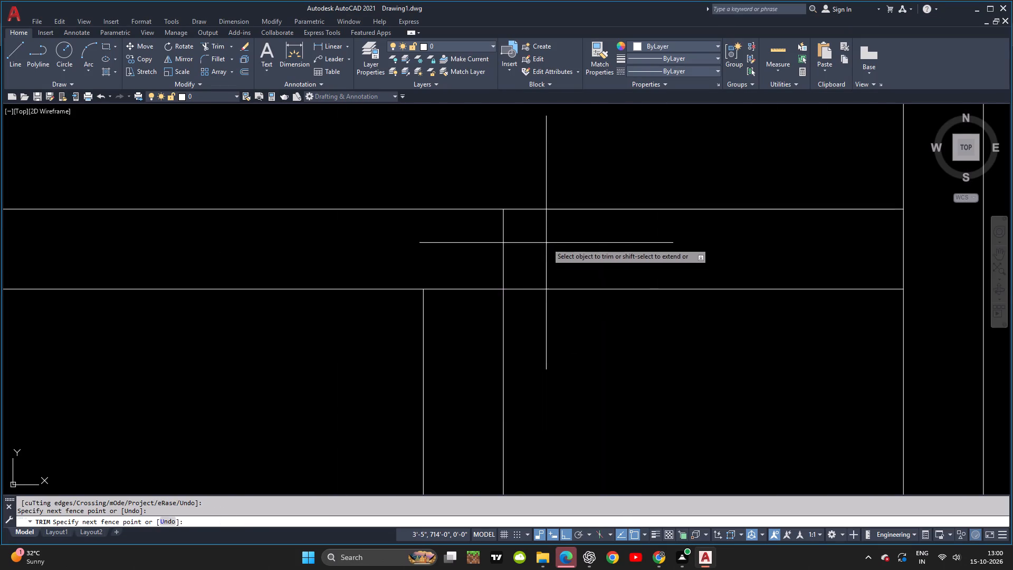
{"action": "left_click", "coordinate": [454, 314]}
{"action": "key", "text": "Escape"}
{"action": "scroll", "coordinate": [512, 343], "scroll_direction": "down", "scroll_amount": 3}
{"action": "middle_click_drag", "start_coordinate": [483, 330], "coordinate": [421, 265]}
{"action": "scroll", "coordinate": [491, 305], "scroll_direction": "down", "scroll_amount": 2}
{"action": "middle_click_drag", "start_coordinate": [466, 301], "coordinate": [435, 294]}
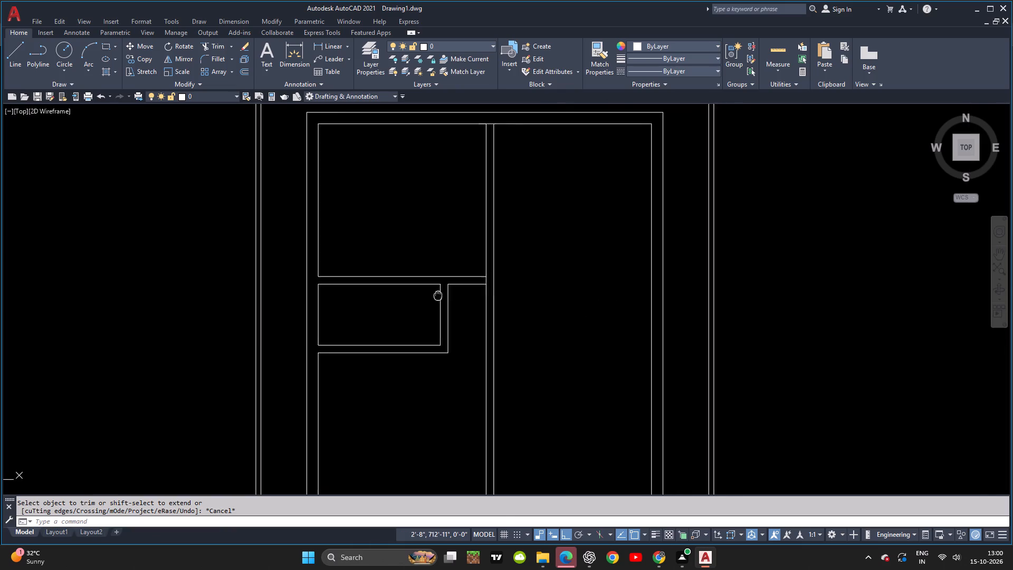
Compare the drafted walls with the reference plan, examining the toilet and dining areas.
{"action": "middle_click_drag", "start_coordinate": [435, 294], "coordinate": [435, 294]}
{"action": "key", "text": "alt+Tab"}
{"action": "key", "text": "alt+Tab"}
{"action": "scroll", "coordinate": [471, 366], "scroll_direction": "down", "scroll_amount": 2}
{"action": "middle_click", "coordinate": [463, 360]}
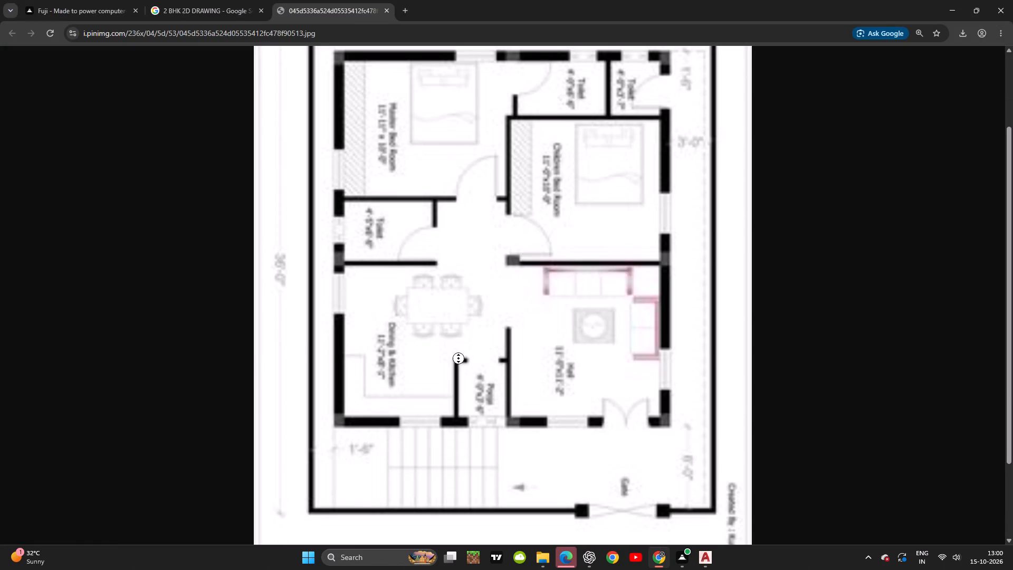
{"action": "key", "text": "alt+Tab"}
{"action": "key", "text": "alt+Tab"}
{"action": "key", "text": "alt+Tab"}
{"action": "scroll", "coordinate": [480, 370], "scroll_direction": "down", "scroll_amount": 2}
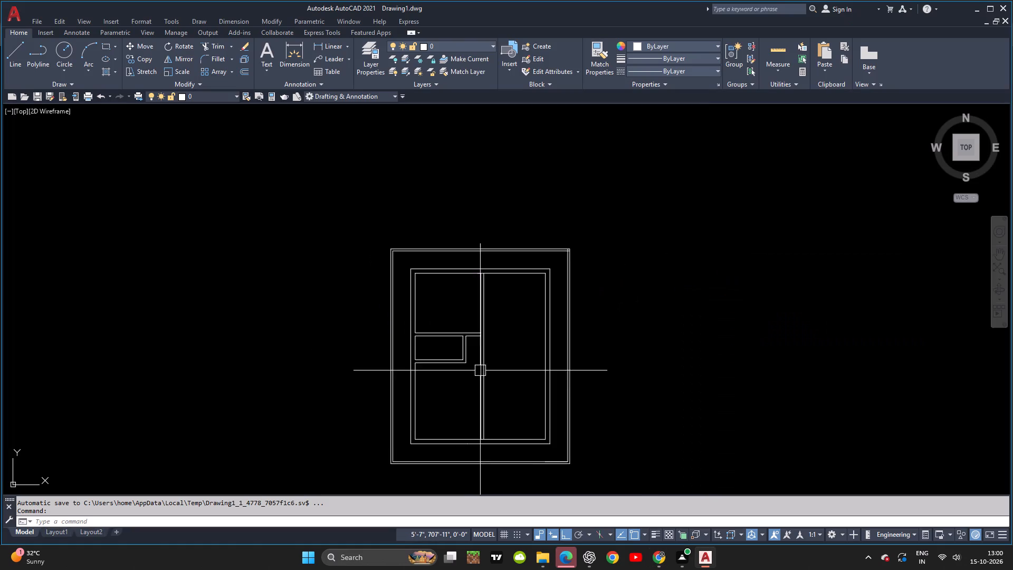
{"action": "middle_click_drag", "start_coordinate": [475, 365], "coordinate": [458, 275]}
{"action": "key", "text": "alt+Tab"}
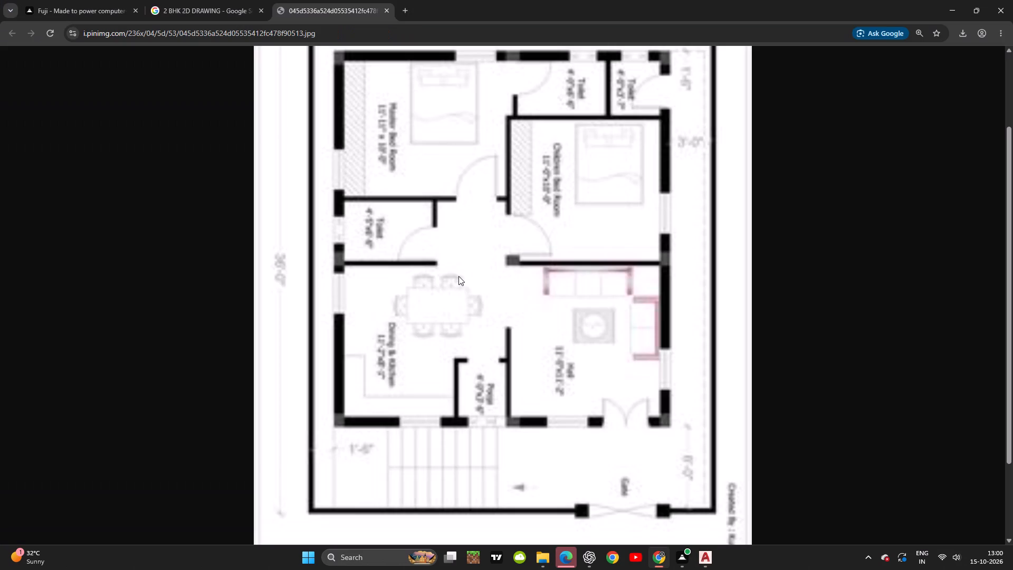
{"action": "key", "text": "alt+Tab"}
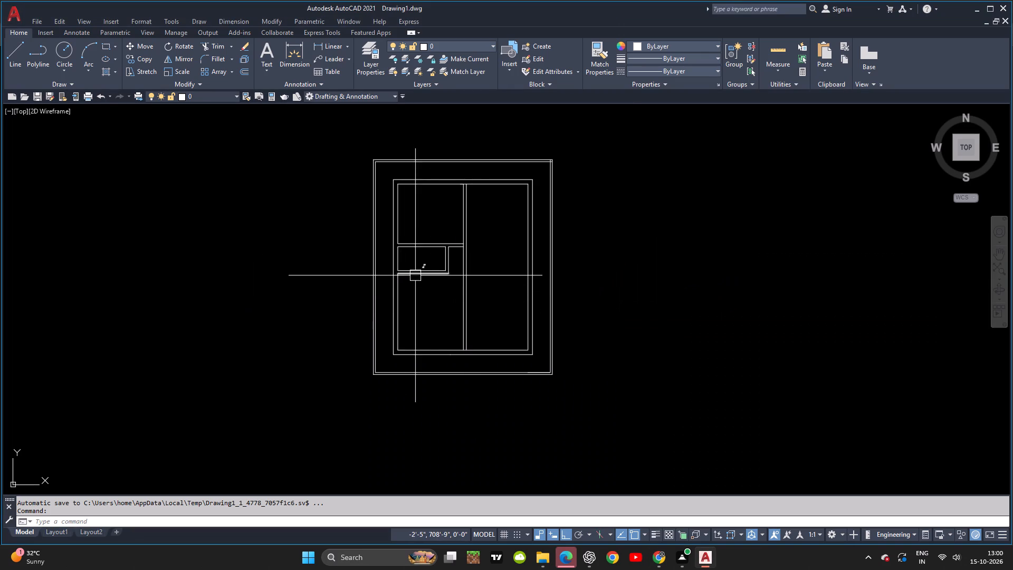
Offset the toilet's upper inner wall line 5' downward to reposition its lower wall.
{"action": "scroll", "coordinate": [415, 272], "scroll_direction": "up", "scroll_amount": 1}
{"action": "key", "text": "Escape"}
{"action": "key", "text": "Escape"}
{"action": "type", "text": "O 5'"}
{"action": "key", "text": "Return"}
{"action": "left_click", "coordinate": [415, 233]}
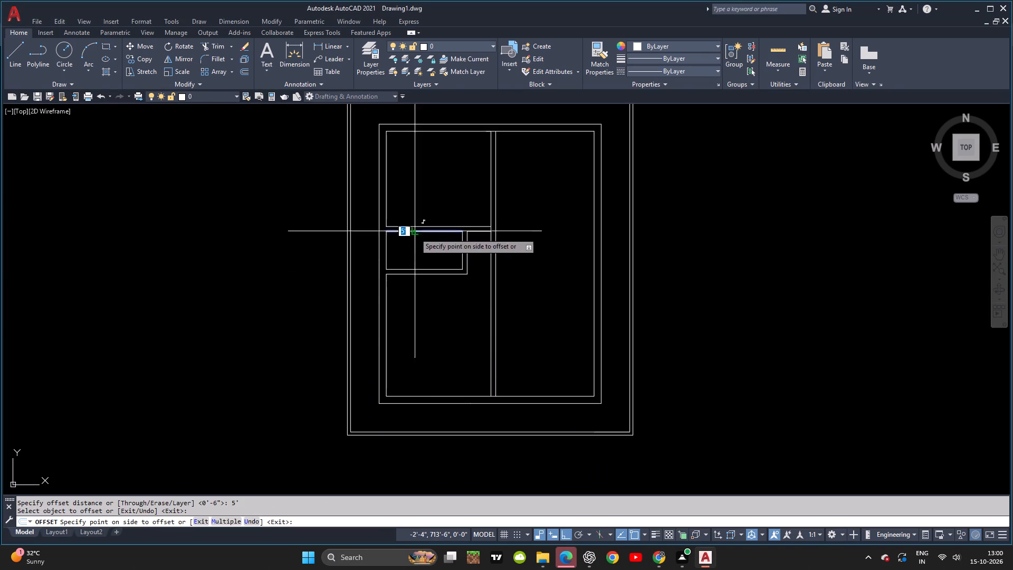
{"action": "left_click", "coordinate": [424, 333]}
{"action": "key", "text": "Escape"}
{"action": "key", "text": "Escape"}
Offset the new lower toilet wall line 6" further down to give the wall its thickness.
{"action": "type", "text": "O 6"}
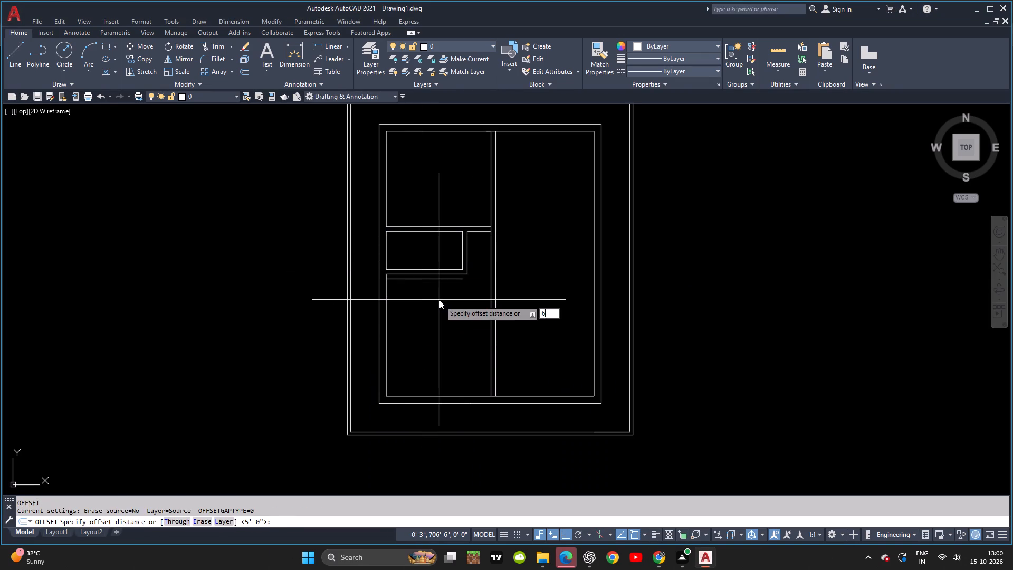
{"action": "key", "text": "space"}
{"action": "left_click", "coordinate": [446, 284]}
{"action": "left_click", "coordinate": [450, 313]}
{"action": "key", "text": "Escape"}
{"action": "scroll", "coordinate": [463, 287], "scroll_direction": "up", "scroll_amount": 2}
{"action": "key", "text": "Escape"}
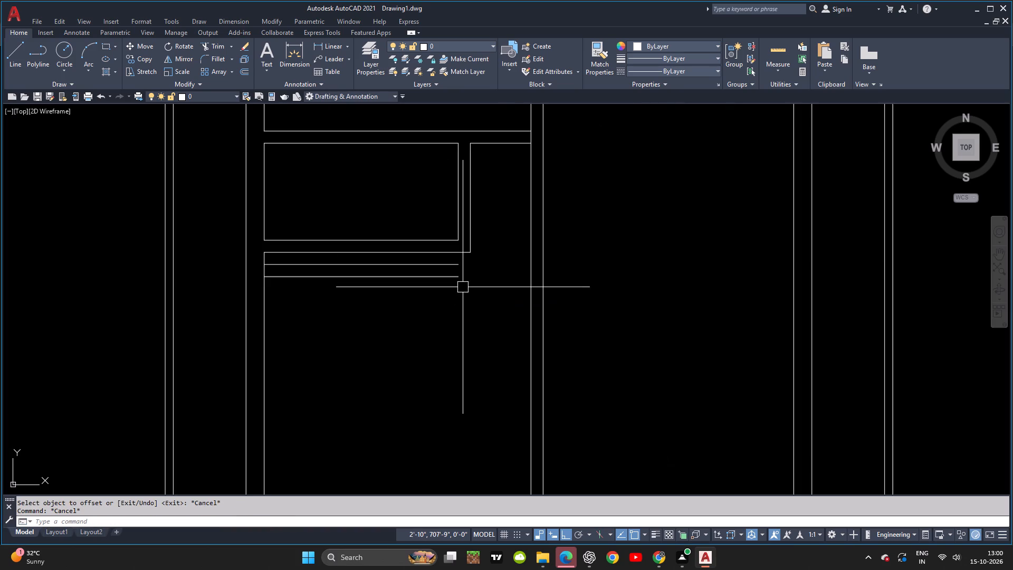
Fillet the two new lower toilet wall lines with the outer and inner end wall lines into square corners.
{"action": "key", "text": "f"}
{"action": "key", "text": "space"}
{"action": "left_click", "coordinate": [455, 280]}
{"action": "left_click", "coordinate": [469, 241]}
{"action": "key", "text": "space"}
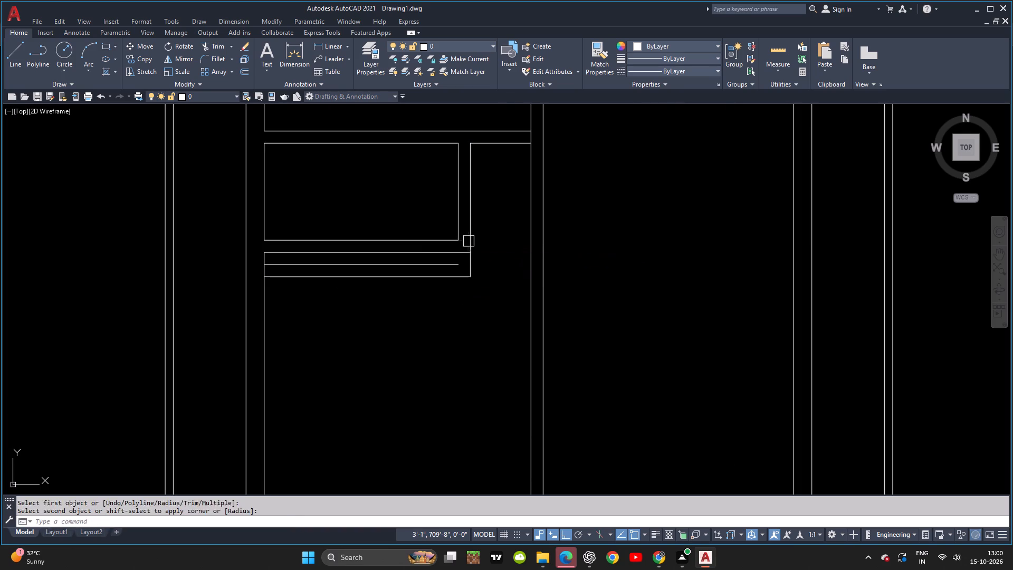
{"action": "left_click", "coordinate": [451, 268]}
{"action": "left_click", "coordinate": [456, 223]}
{"action": "key", "text": "Escape"}
Delete the two old horizontal lines of the toilet's former lower wall.
{"action": "left_click", "coordinate": [437, 234]}
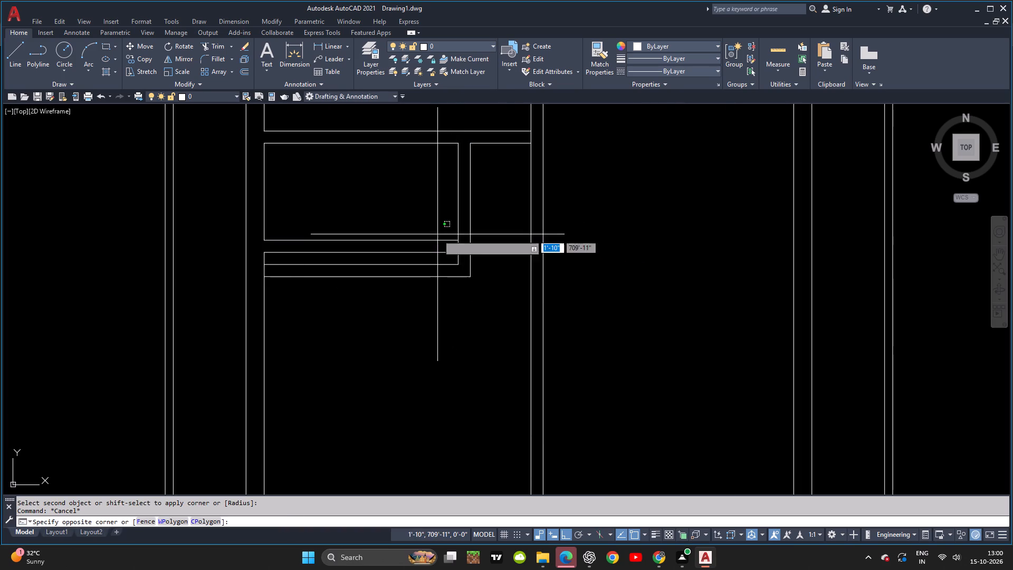
{"action": "left_click", "coordinate": [422, 254]}
{"action": "key", "text": "Delete"}
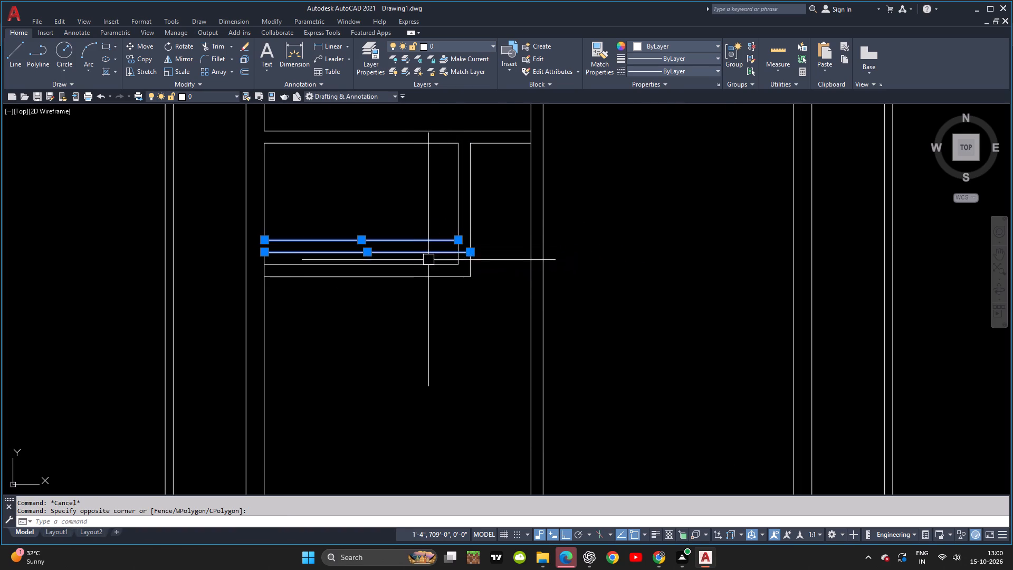
Extend the toilet's left wall segment down to the new lower wall's inner line.
{"action": "type", "text": "EX"}
{"action": "key", "text": "space"}
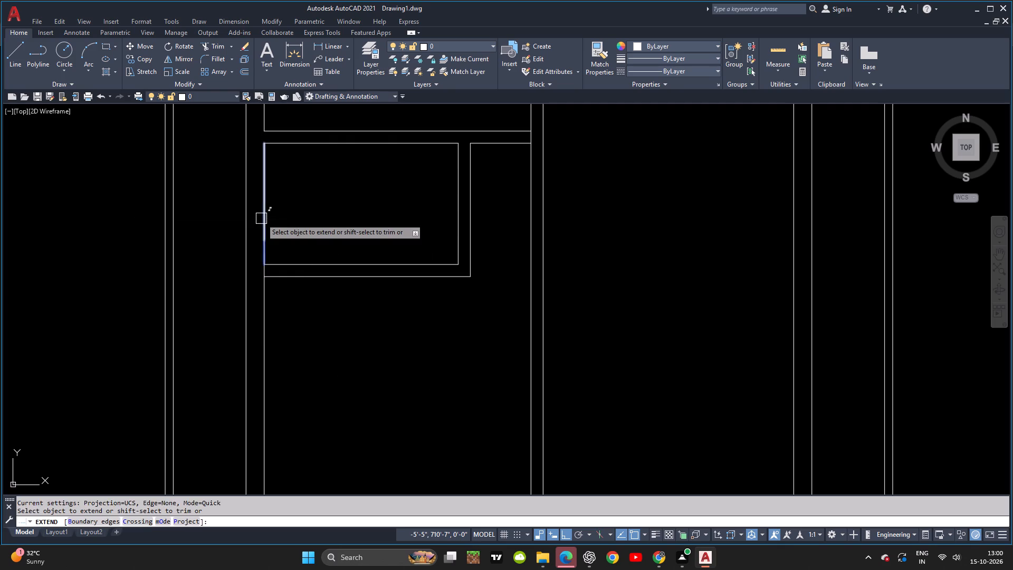
{"action": "key", "text": "space"}
{"action": "left_click", "coordinate": [261, 218]}
{"action": "key", "text": "Escape"}
Trim the overlapping left wall line above the toilet's new lower wall.
{"action": "scroll", "coordinate": [268, 254], "scroll_direction": "up", "scroll_amount": 2}
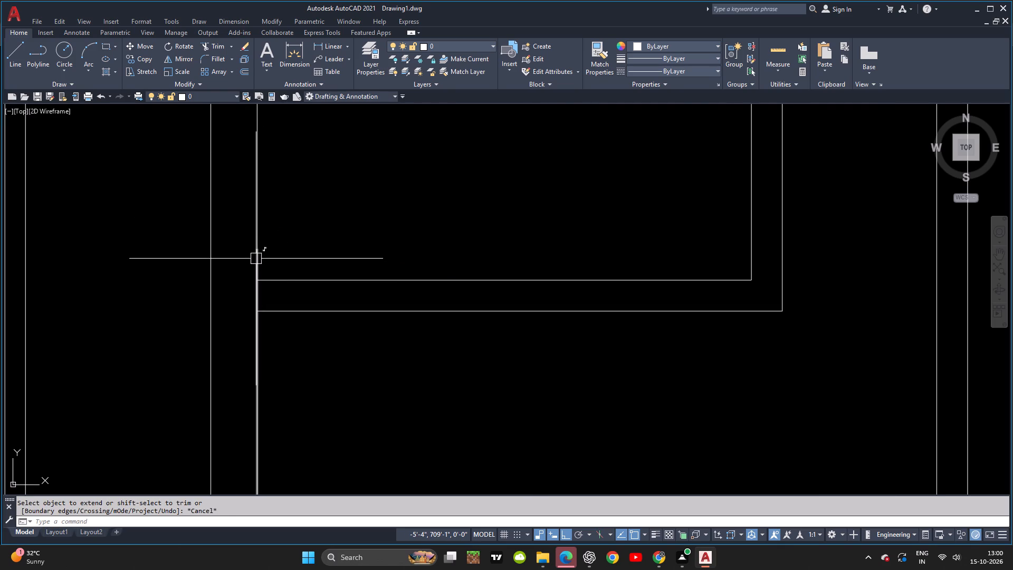
{"action": "type", "text": "TR"}
{"action": "key", "text": "space"}
{"action": "key", "text": "space"}
{"action": "left_click", "coordinate": [258, 263]}
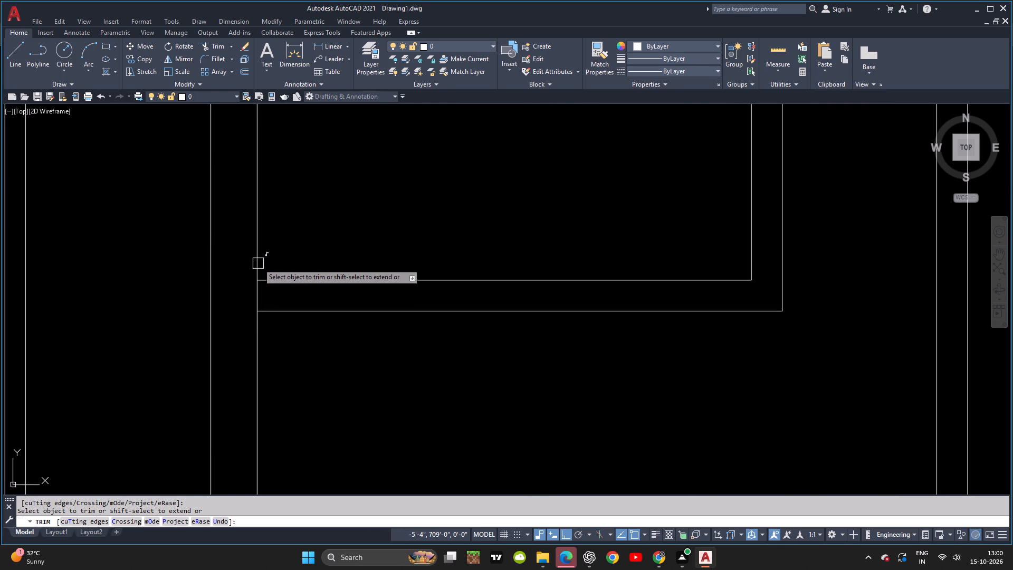
{"action": "key", "text": "Escape"}
{"action": "left_click", "coordinate": [260, 266]}
{"action": "key", "text": "Escape"}
{"action": "scroll", "coordinate": [328, 264], "scroll_direction": "down", "scroll_amount": 3}
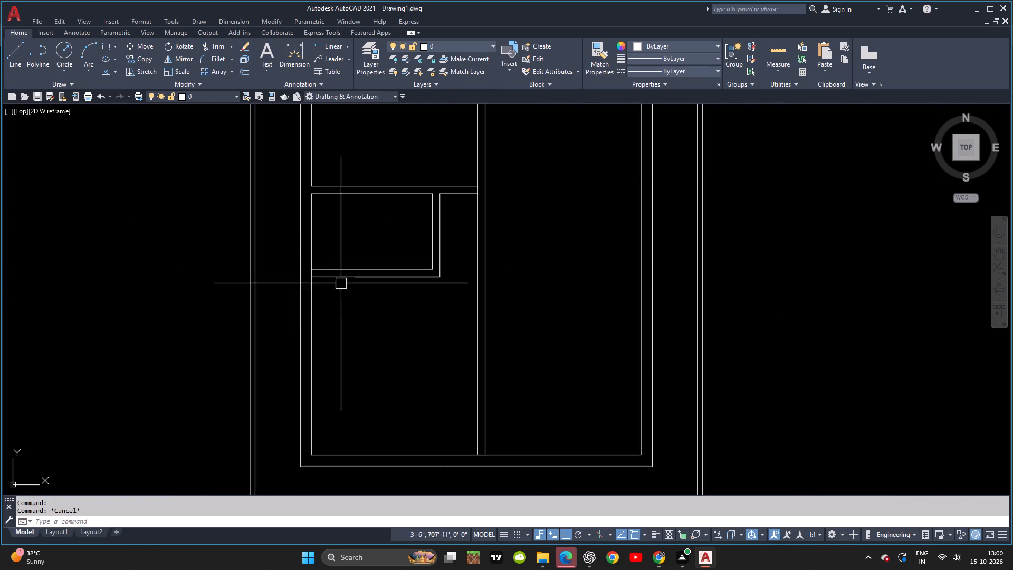
Compare the whole layout with the reference plan, examining the rooms on both sides of the vertical partition.
{"action": "scroll", "coordinate": [352, 336], "scroll_direction": "down", "scroll_amount": 2}
{"action": "middle_click_drag", "start_coordinate": [350, 336], "coordinate": [317, 316]}
{"action": "key", "text": "Escape"}
{"action": "key", "text": "alt+Tab"}
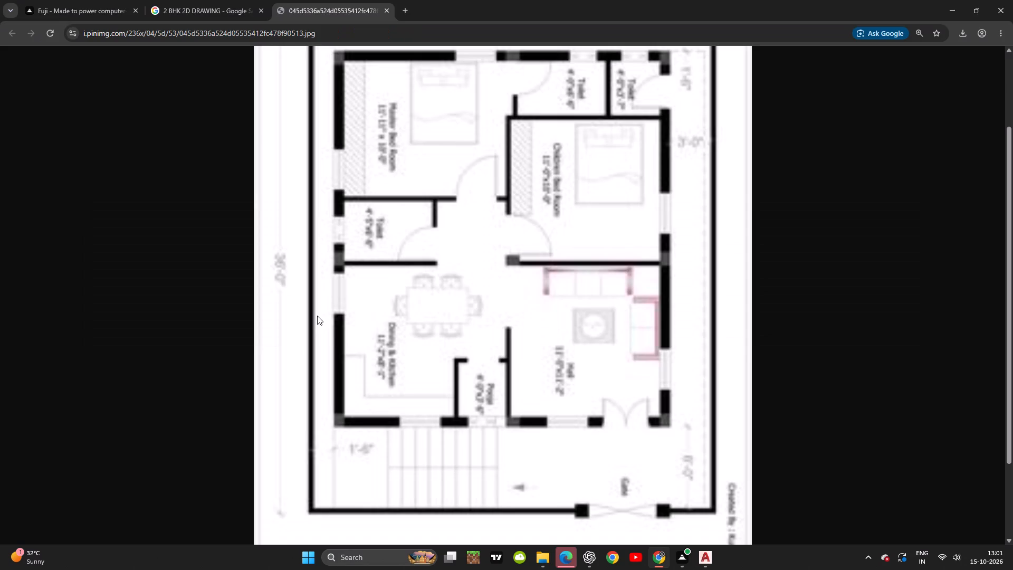
{"action": "key", "text": "alt+Tab"}
{"action": "middle_click_drag", "start_coordinate": [369, 324], "coordinate": [346, 319]}
{"action": "key", "text": "alt+Tab"}
{"action": "scroll", "coordinate": [378, 341], "scroll_direction": "down", "scroll_amount": 1}
{"action": "scroll", "coordinate": [378, 341], "scroll_direction": "up", "scroll_amount": 1}
{"action": "key", "text": "alt+Tab"}
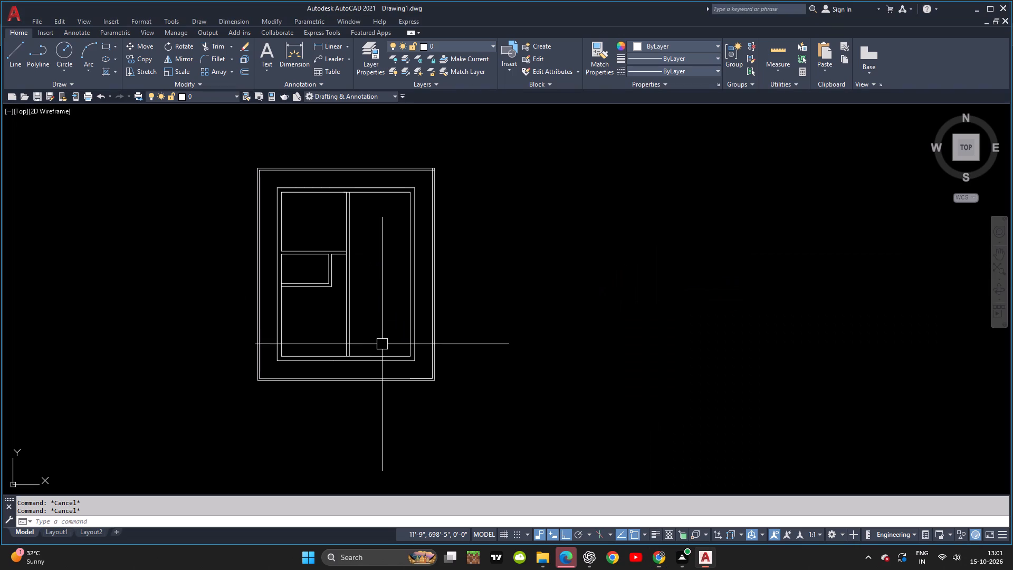
{"action": "key", "text": "alt+Tab"}
{"action": "key", "text": "alt+Tab"}
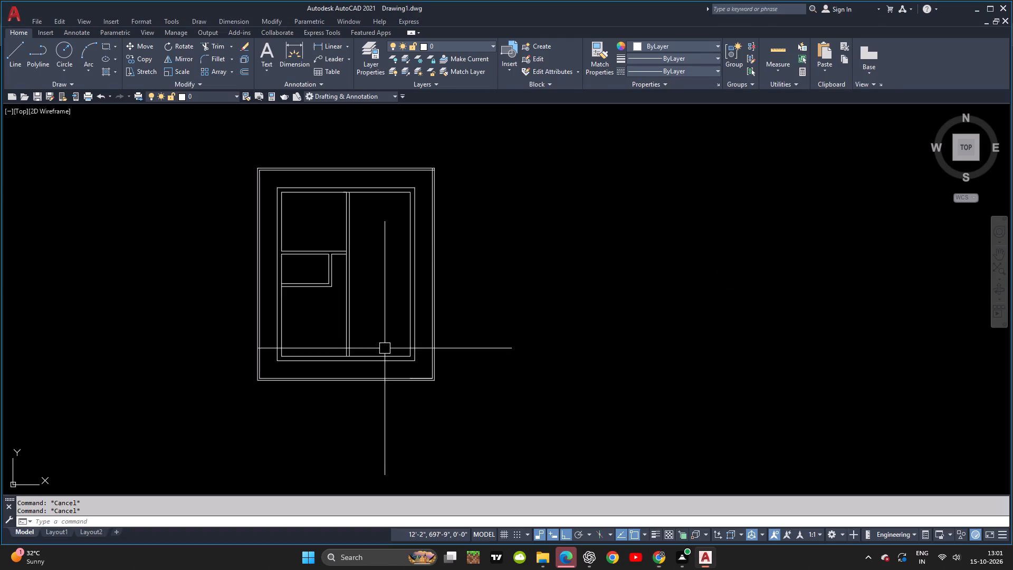
{"action": "scroll", "coordinate": [384, 342], "scroll_direction": "down", "scroll_amount": 2}
{"action": "middle_click_drag", "start_coordinate": [419, 358], "coordinate": [498, 400]}
{"action": "scroll", "coordinate": [462, 357], "scroll_direction": "up", "scroll_amount": 4}
{"action": "scroll", "coordinate": [445, 345], "scroll_direction": "down", "scroll_amount": 1}
{"action": "middle_click_drag", "start_coordinate": [449, 346], "coordinate": [426, 265]}
{"action": "key", "text": "alt+Tab"}
{"action": "scroll", "coordinate": [455, 296], "scroll_direction": "up", "scroll_amount": 3}
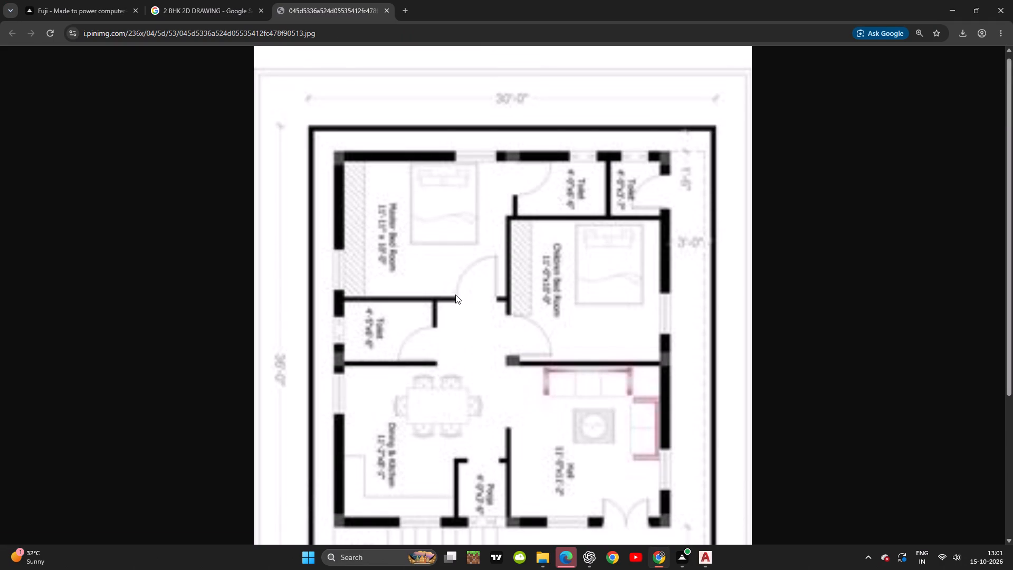
{"action": "key", "text": "alt+Tab"}
{"action": "key", "text": "Escape"}
{"action": "key", "text": "Escape"}
{"action": "key", "text": "Escape"}
Trim the inner top wall line across the vertical partition's upper end and the short leftover segment beside it.
{"action": "scroll", "coordinate": [401, 142], "scroll_direction": "up", "scroll_amount": 2}
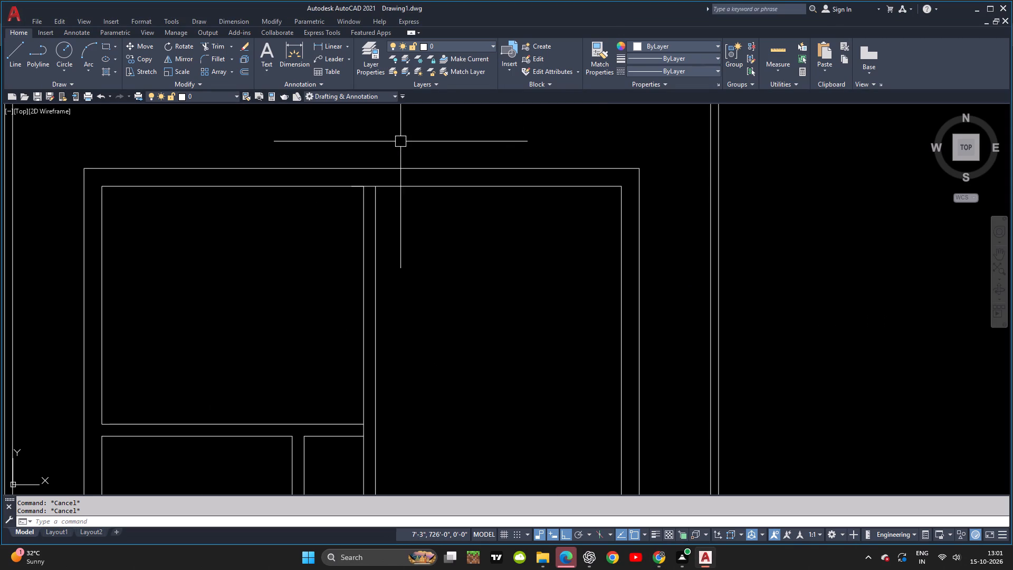
{"action": "scroll", "coordinate": [372, 178], "scroll_direction": "up", "scroll_amount": 3}
{"action": "type", "text": "TR"}
{"action": "key", "text": "space"}
{"action": "key", "text": "space"}
{"action": "left_click", "coordinate": [356, 208]}
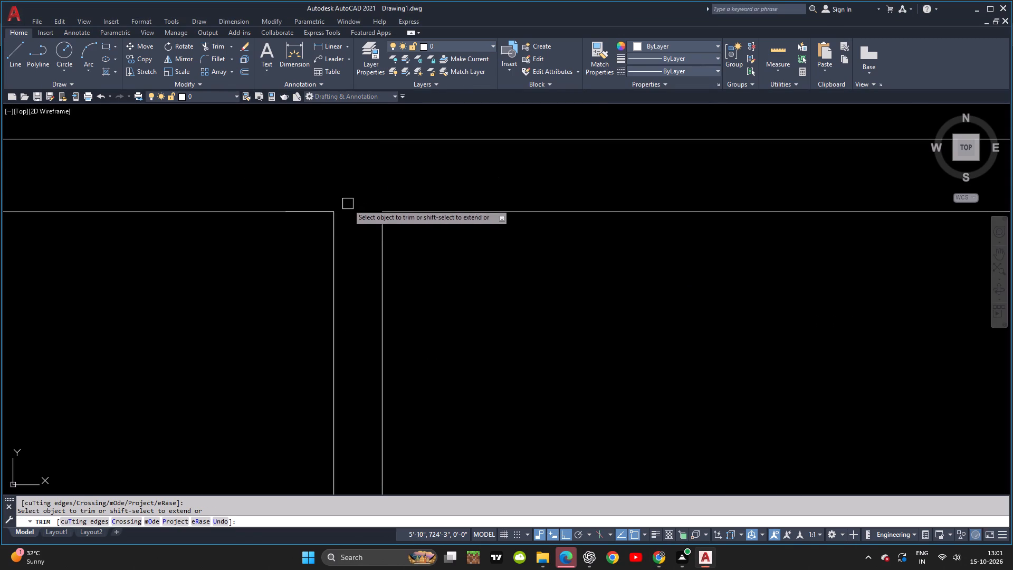
{"action": "left_click", "coordinate": [313, 208]}
{"action": "key", "text": "Escape"}
Offset the inner top wall line east of the vertical partition 5' downward for the upper toilets, after checking the reference plan.
{"action": "scroll", "coordinate": [448, 251], "scroll_direction": "down", "scroll_amount": 2}
{"action": "middle_click_drag", "start_coordinate": [428, 247], "coordinate": [381, 233]}
{"action": "scroll", "coordinate": [466, 293], "scroll_direction": "down", "scroll_amount": 1}
{"action": "middle_click_drag", "start_coordinate": [455, 293], "coordinate": [421, 288]}
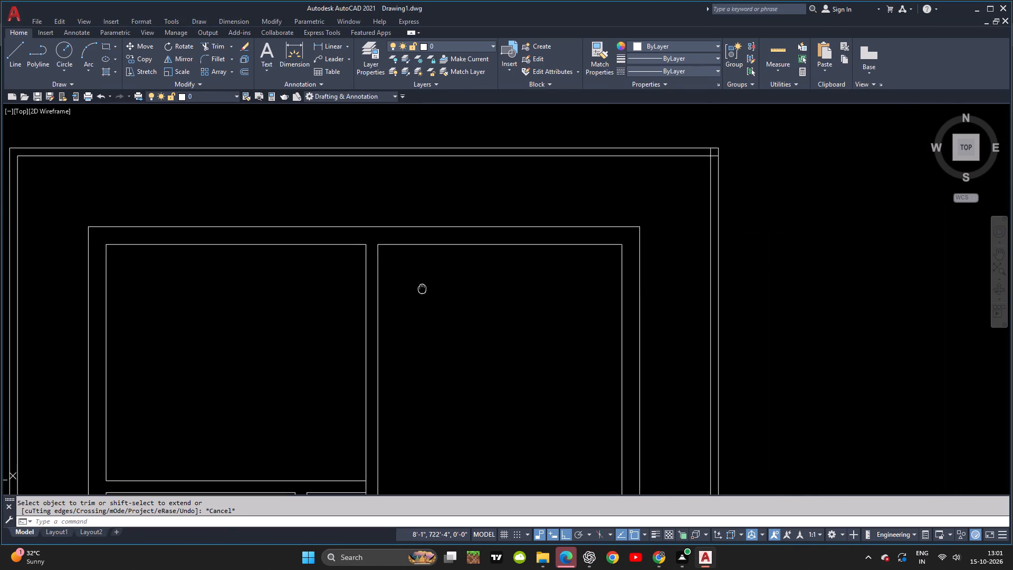
{"action": "middle_click_drag", "start_coordinate": [421, 288], "coordinate": [383, 263]}
{"action": "key", "text": "alt+Tab"}
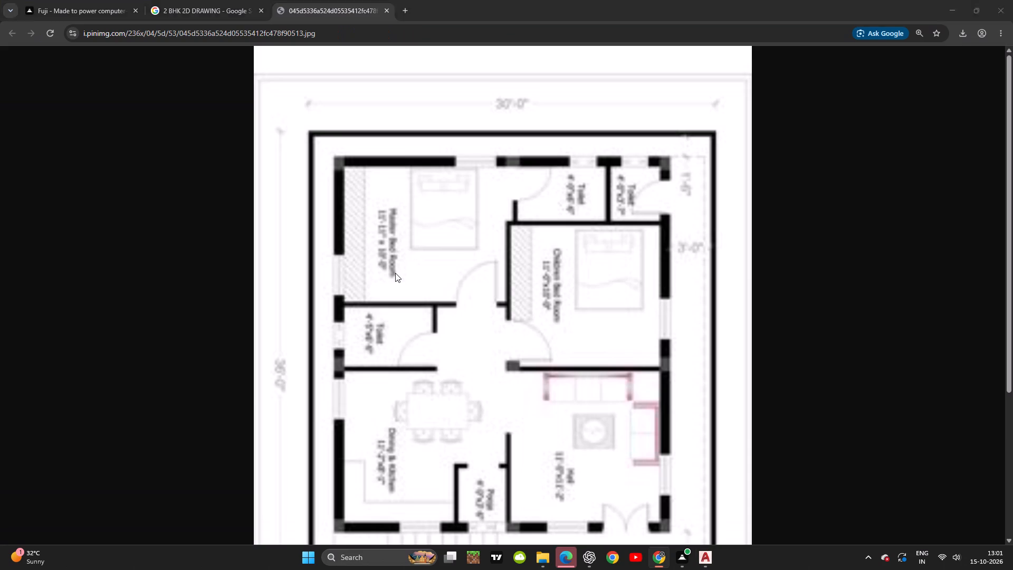
{"action": "key", "text": "alt+Tab"}
{"action": "key", "text": "Escape"}
{"action": "key", "text": "Escape"}
{"action": "type", "text": "O"}
{"action": "key", "text": "space"}
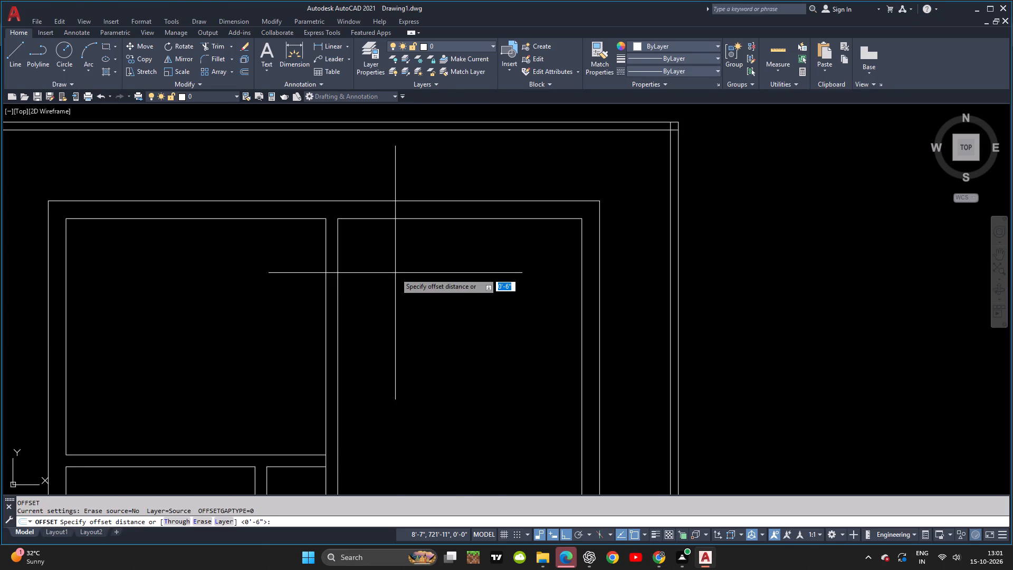
{"action": "key", "text": "alt+Tab"}
{"action": "key", "text": "alt+Tab"}
{"action": "type", "text": "5'"}
{"action": "key", "text": "Return"}
{"action": "left_click", "coordinate": [421, 216]}
{"action": "left_click", "coordinate": [443, 281]}
{"action": "key", "text": "Escape"}
{"action": "key", "text": "Escape"}
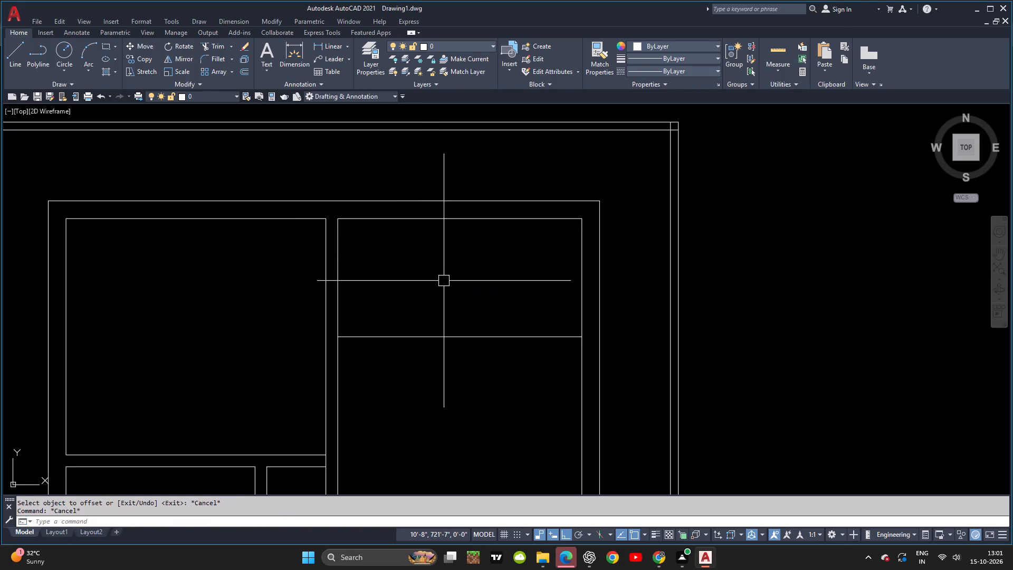
Offset the new horizontal line below the upper toilets 6" further down to form the partition thickness.
{"action": "type", "text": "O"}
{"action": "key", "text": "space"}
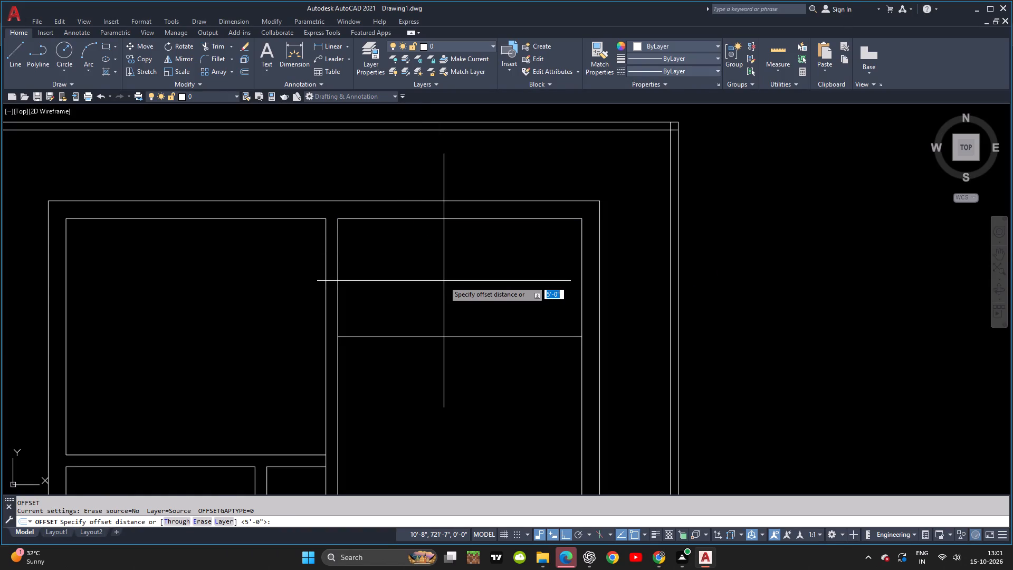
{"action": "type", "text": "6"}
{"action": "key", "text": "space"}
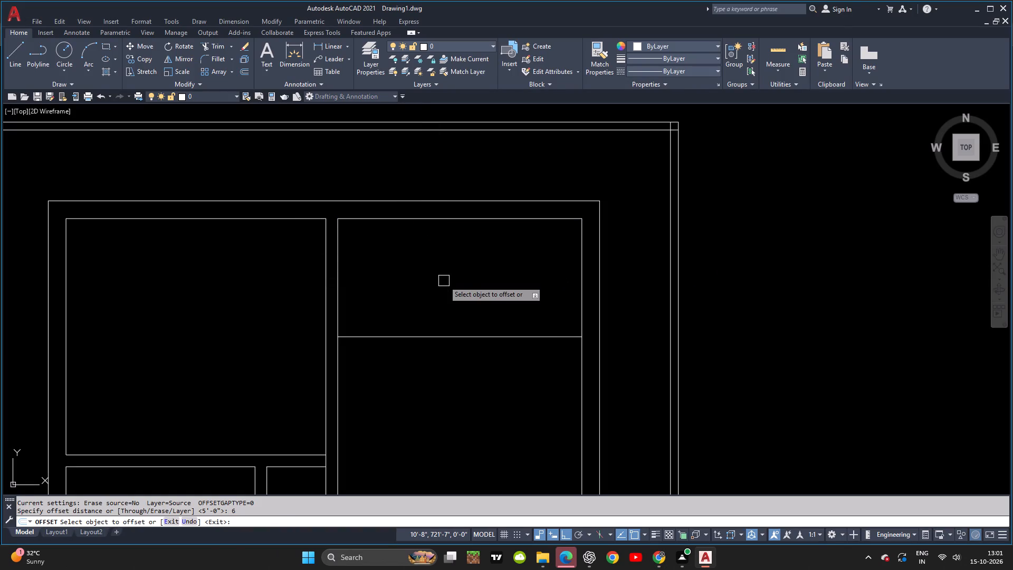
{"action": "left_click", "coordinate": [458, 337]}
{"action": "left_click", "coordinate": [466, 381]}
{"action": "key", "text": "Escape"}
{"action": "key", "text": "Escape"}
Trim the wall lines between the new horizontal partition's two lines at the vertical partition and the right outer wall.
{"action": "type", "text": "TR"}
{"action": "key", "text": "space"}
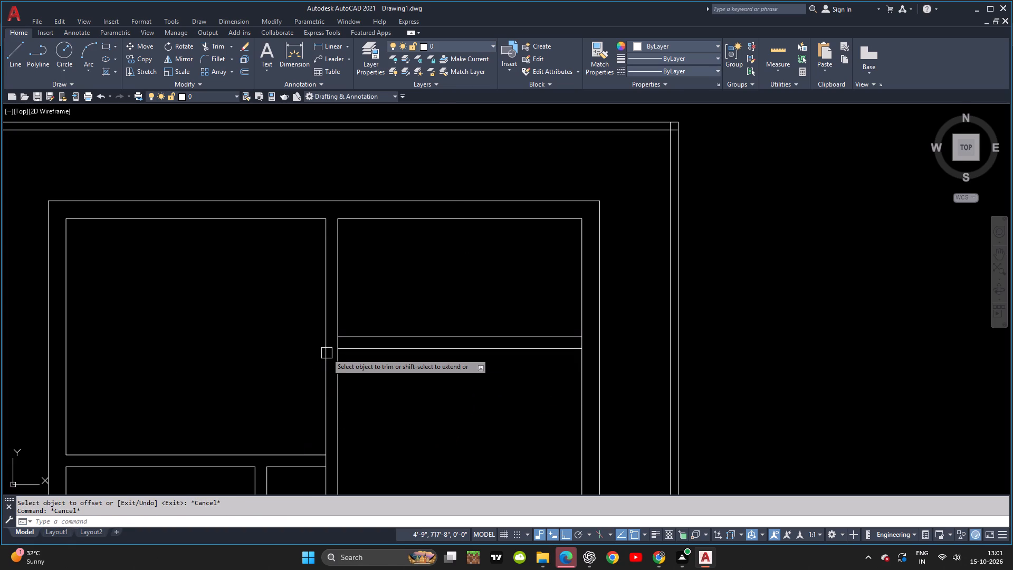
{"action": "key", "text": "space"}
{"action": "scroll", "coordinate": [335, 349], "scroll_direction": "up", "scroll_amount": 2}
{"action": "left_click", "coordinate": [337, 342]}
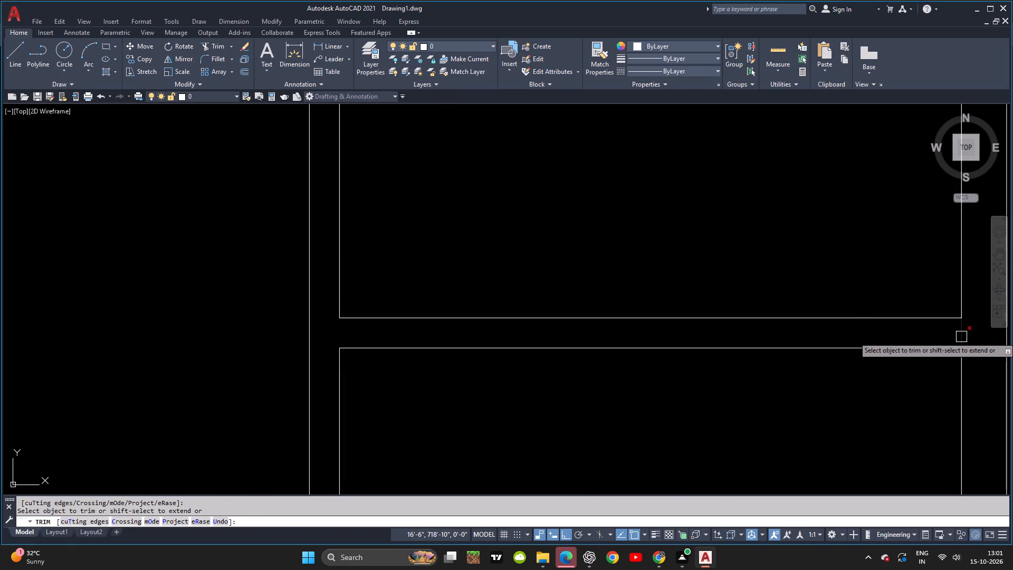
{"action": "left_click", "coordinate": [961, 337]}
{"action": "scroll", "coordinate": [861, 343], "scroll_direction": "down", "scroll_amount": 1}
{"action": "middle_click_drag", "start_coordinate": [847, 339], "coordinate": [680, 258]}
{"action": "scroll", "coordinate": [699, 260], "scroll_direction": "down", "scroll_amount": 2}
{"action": "middle_click_drag", "start_coordinate": [672, 255], "coordinate": [585, 218]}
{"action": "key", "text": "Escape"}
{"action": "key", "text": "Escape"}
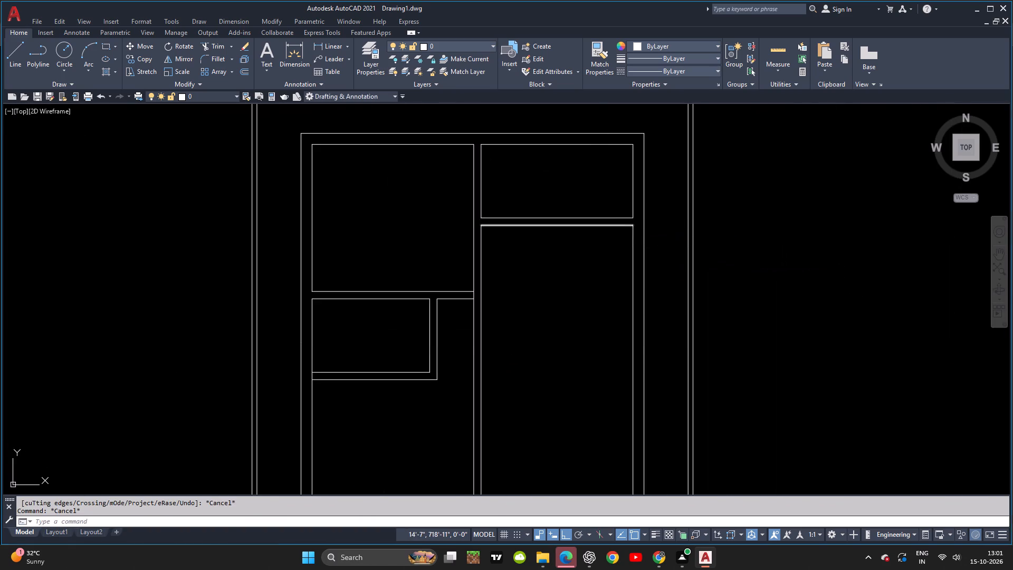
Offset the upper toilets' lower partition line 15' downward for the children's bedroom, checking the reference plan.
{"action": "key", "text": "alt+Tab"}
{"action": "key", "text": "alt+Tab"}
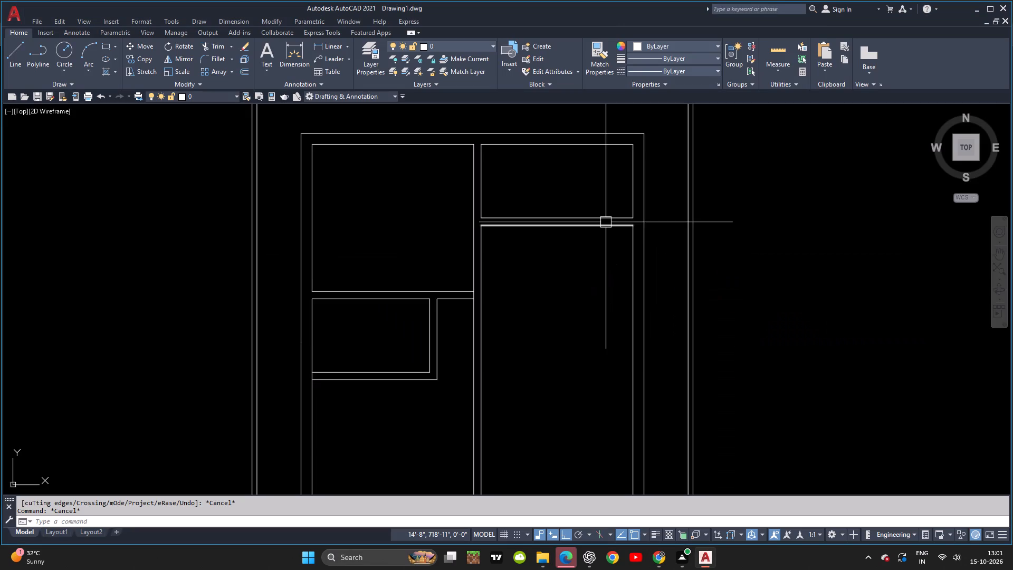
{"action": "type", "text": "O 15'"}
{"action": "key", "text": "Return"}
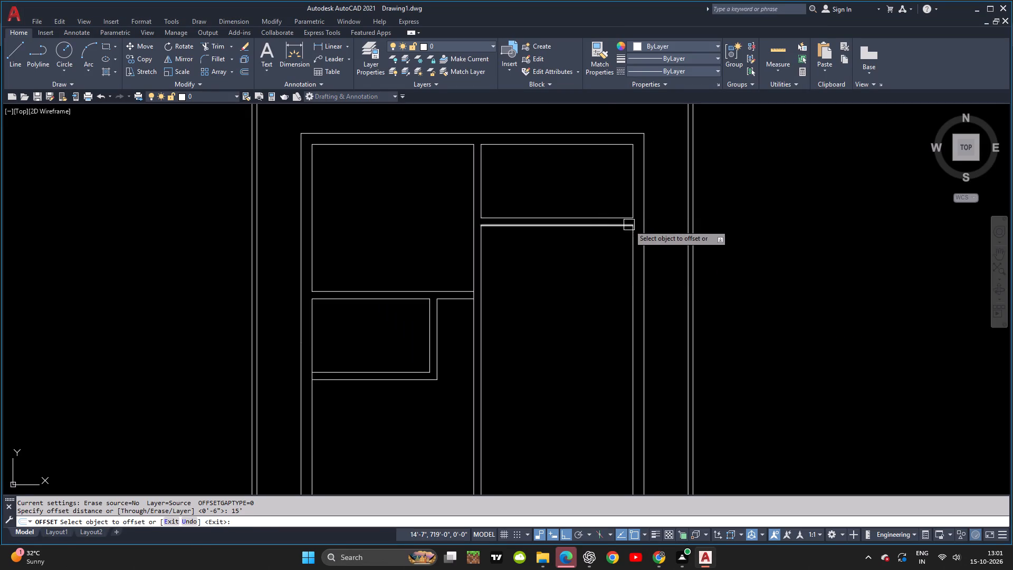
{"action": "left_click", "coordinate": [595, 228]}
{"action": "left_click", "coordinate": [595, 286]}
{"action": "key", "text": "Escape"}
{"action": "key", "text": "alt+Tab"}
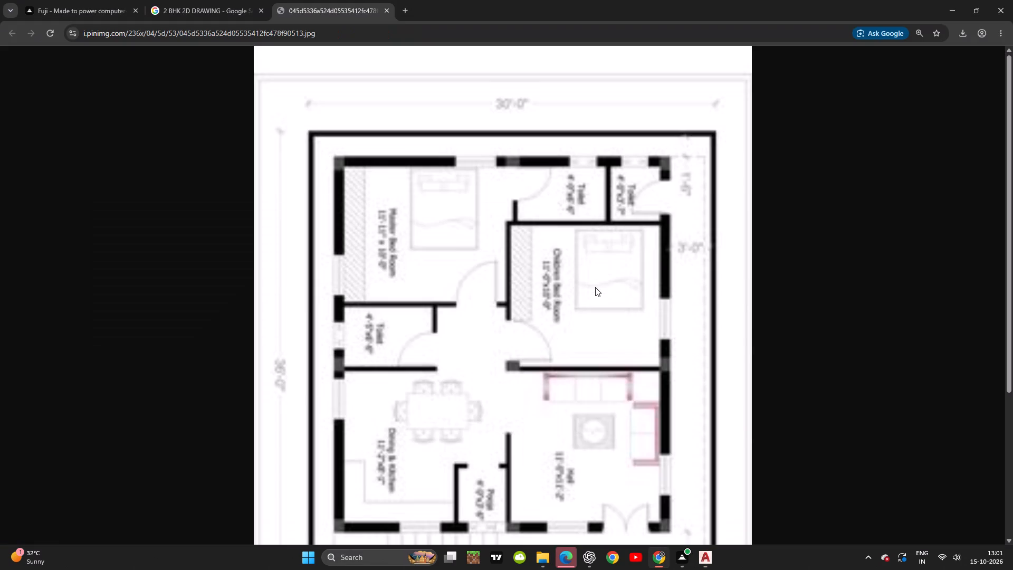
{"action": "scroll", "coordinate": [600, 290], "scroll_direction": "down", "scroll_amount": 2}
{"action": "key", "text": "alt+Tab"}
{"action": "key", "text": "Escape"}
{"action": "key", "text": "Escape"}
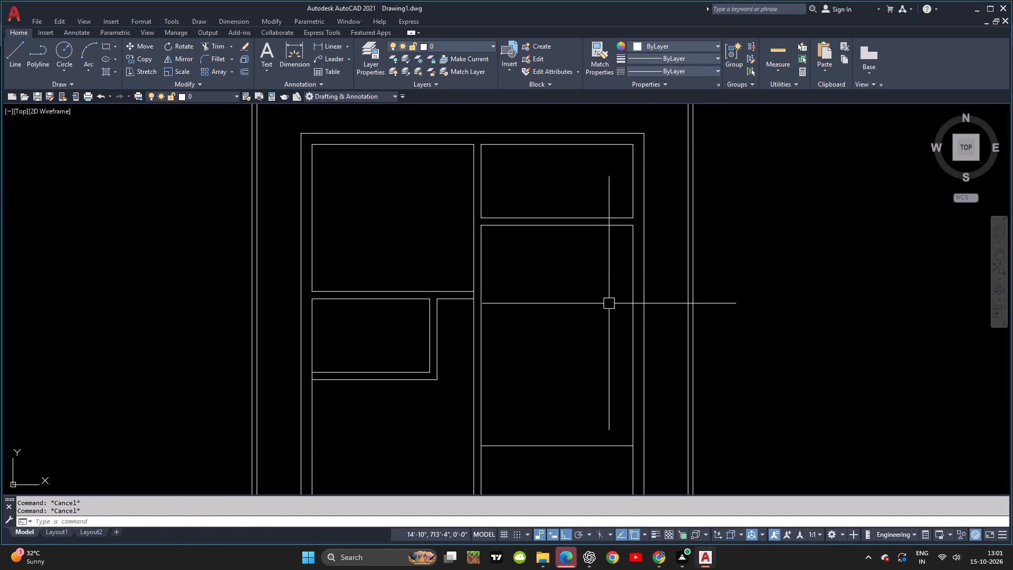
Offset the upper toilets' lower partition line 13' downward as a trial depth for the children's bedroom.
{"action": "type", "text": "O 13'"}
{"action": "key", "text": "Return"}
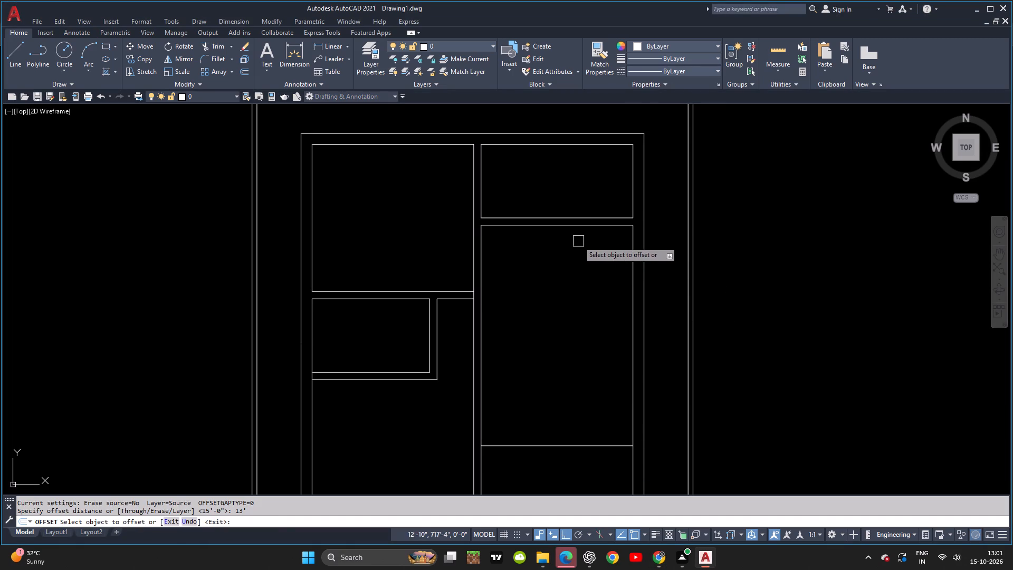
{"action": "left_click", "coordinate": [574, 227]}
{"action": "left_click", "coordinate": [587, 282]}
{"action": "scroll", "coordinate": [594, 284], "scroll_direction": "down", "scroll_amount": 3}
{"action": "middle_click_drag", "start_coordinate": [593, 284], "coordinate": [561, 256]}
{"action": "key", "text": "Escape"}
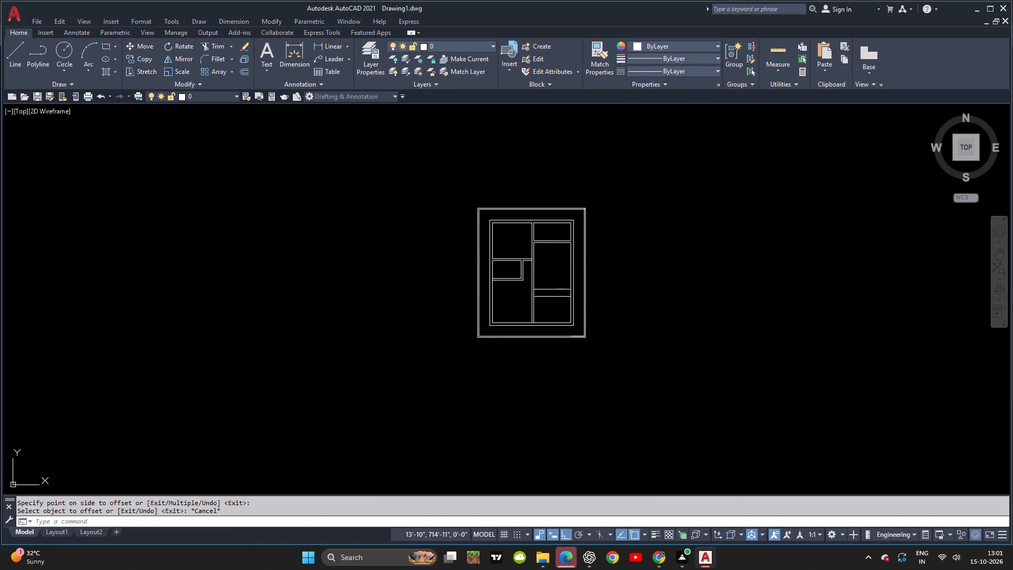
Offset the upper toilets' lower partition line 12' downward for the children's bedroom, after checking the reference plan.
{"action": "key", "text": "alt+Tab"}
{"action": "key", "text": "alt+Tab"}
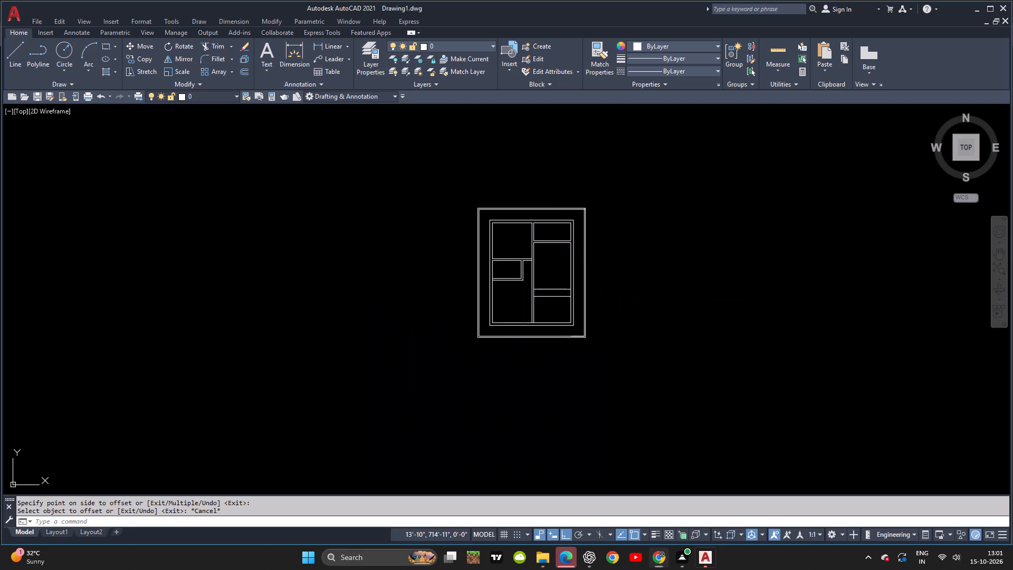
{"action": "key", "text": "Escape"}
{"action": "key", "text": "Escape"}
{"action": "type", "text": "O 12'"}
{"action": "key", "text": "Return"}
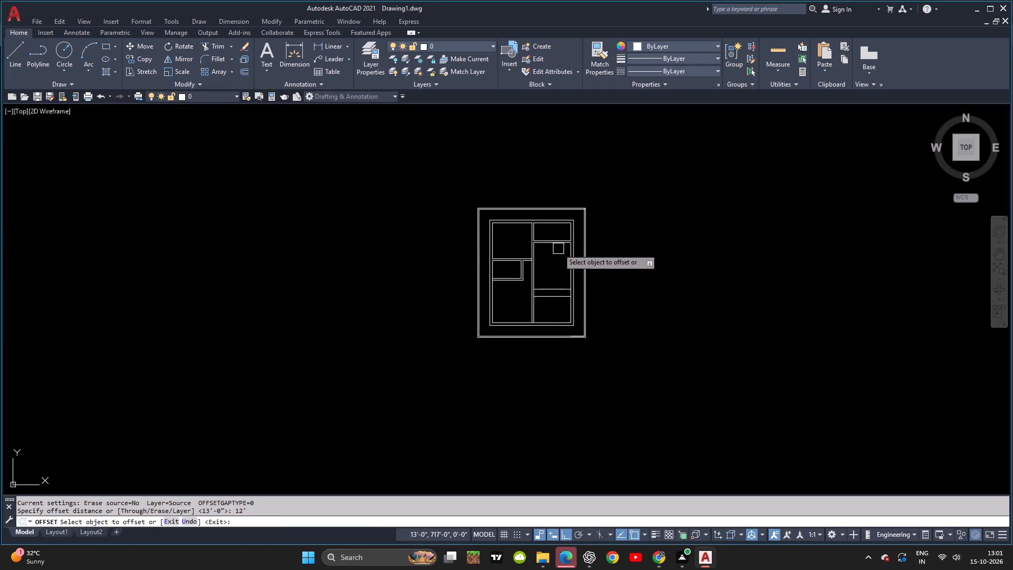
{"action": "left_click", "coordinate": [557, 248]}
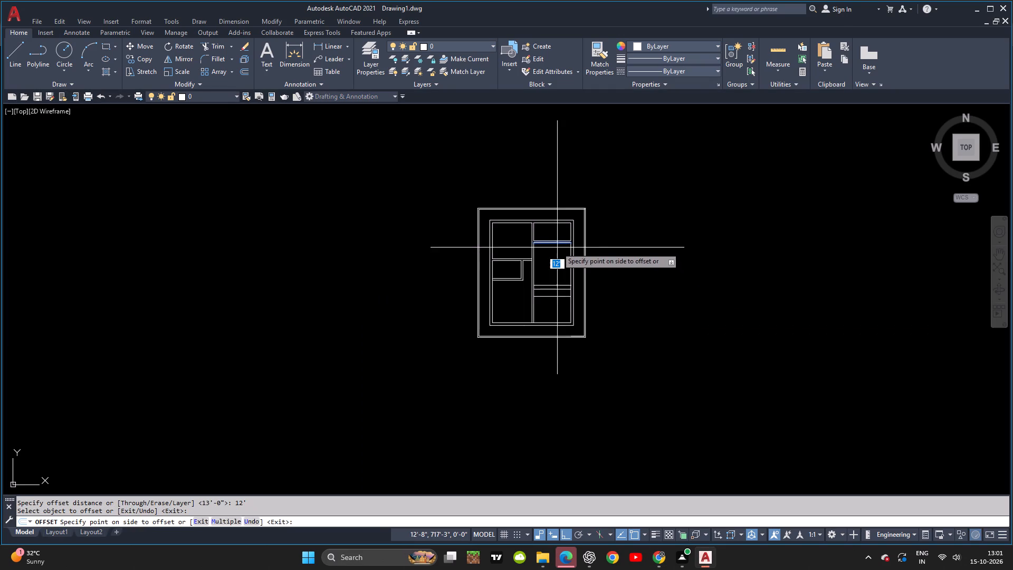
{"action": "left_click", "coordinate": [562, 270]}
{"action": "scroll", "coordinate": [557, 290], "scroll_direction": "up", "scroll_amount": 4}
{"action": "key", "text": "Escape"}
Delete the 13' and 15' offset lines below the children's bedroom, keeping only the 12' line.
{"action": "left_click", "coordinate": [554, 277]}
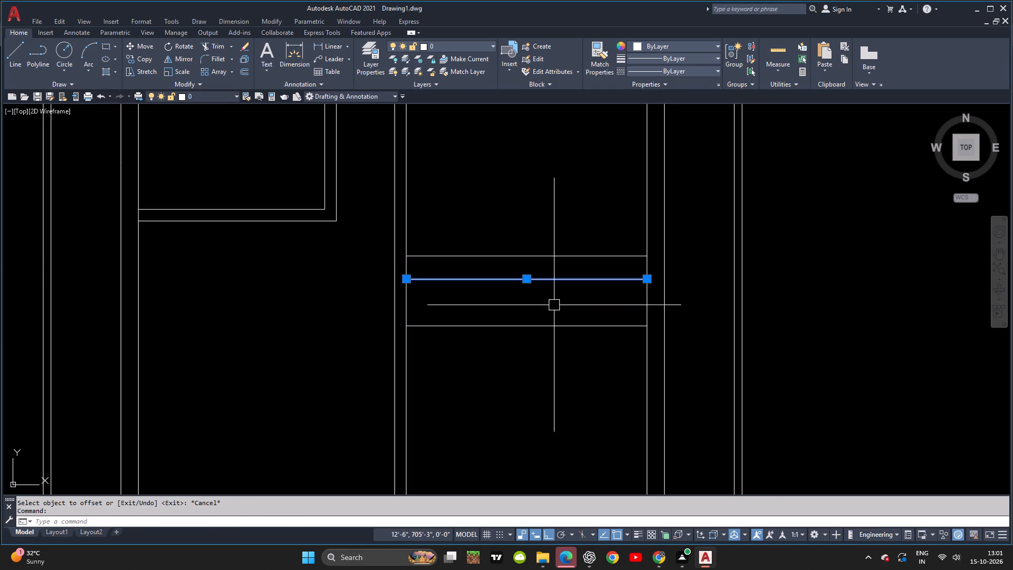
{"action": "left_click", "coordinate": [553, 335]}
{"action": "left_click", "coordinate": [549, 322]}
{"action": "key", "text": "Delete"}
{"action": "key", "text": "Escape"}
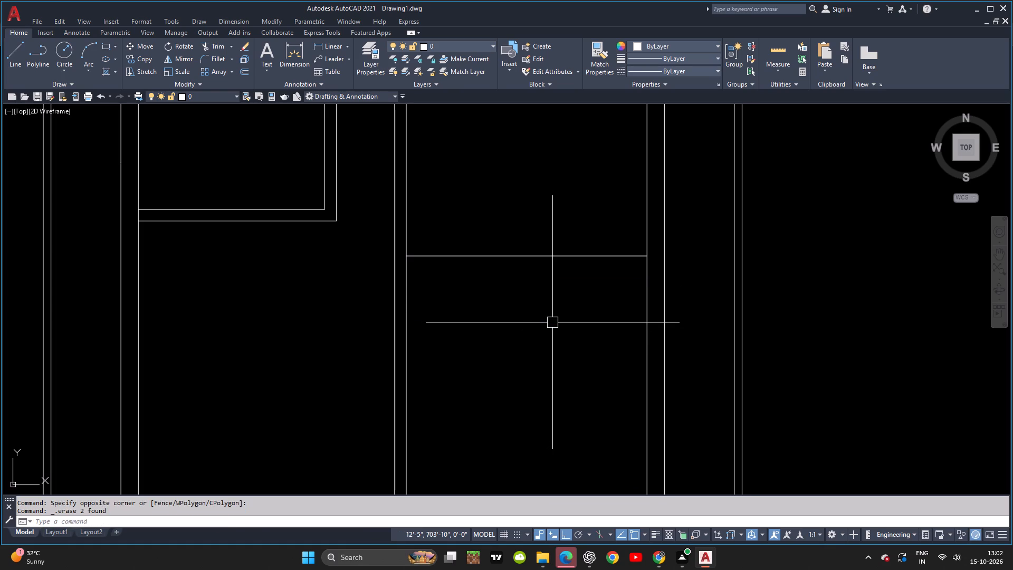
{"action": "key", "text": "Escape"}
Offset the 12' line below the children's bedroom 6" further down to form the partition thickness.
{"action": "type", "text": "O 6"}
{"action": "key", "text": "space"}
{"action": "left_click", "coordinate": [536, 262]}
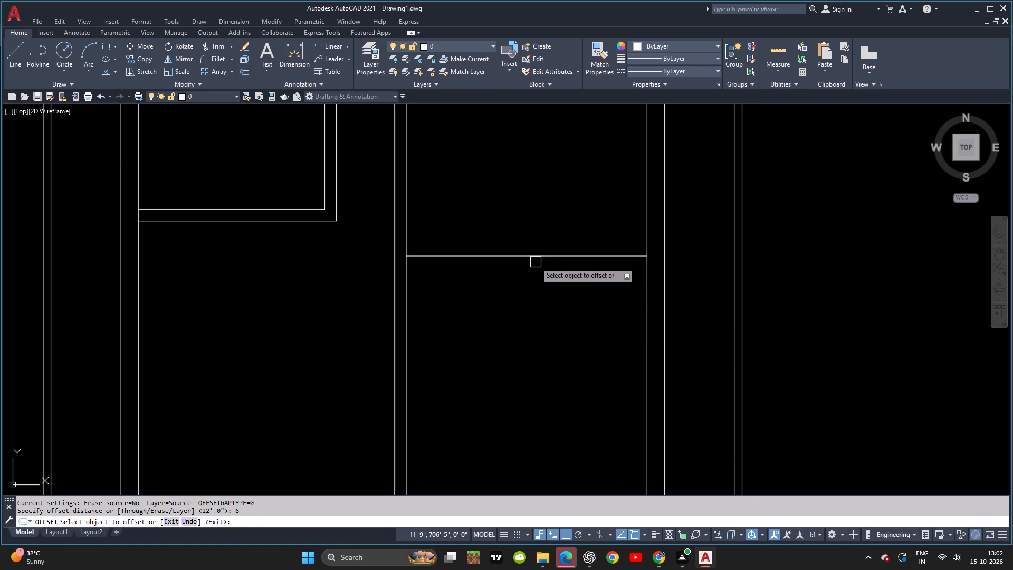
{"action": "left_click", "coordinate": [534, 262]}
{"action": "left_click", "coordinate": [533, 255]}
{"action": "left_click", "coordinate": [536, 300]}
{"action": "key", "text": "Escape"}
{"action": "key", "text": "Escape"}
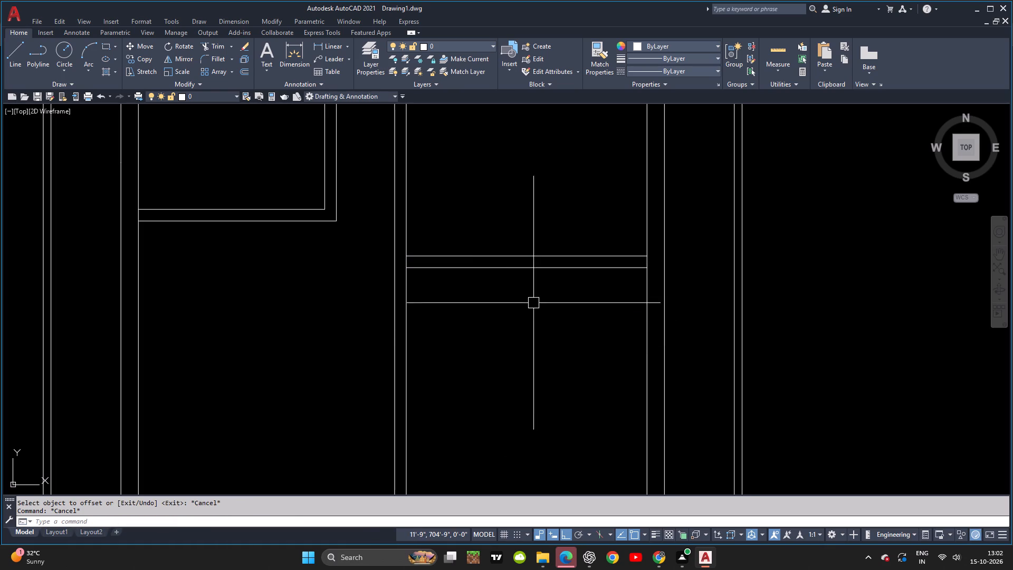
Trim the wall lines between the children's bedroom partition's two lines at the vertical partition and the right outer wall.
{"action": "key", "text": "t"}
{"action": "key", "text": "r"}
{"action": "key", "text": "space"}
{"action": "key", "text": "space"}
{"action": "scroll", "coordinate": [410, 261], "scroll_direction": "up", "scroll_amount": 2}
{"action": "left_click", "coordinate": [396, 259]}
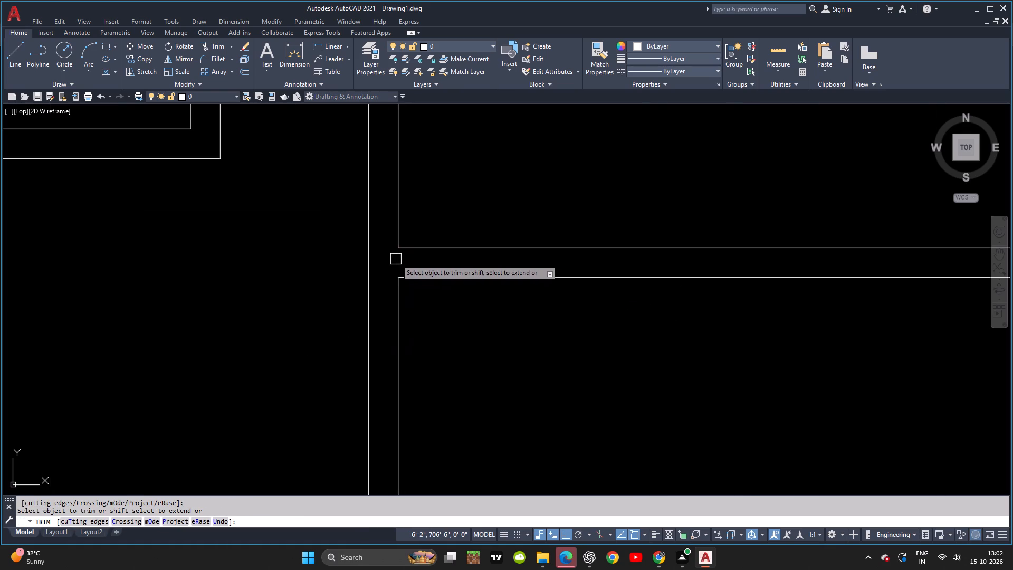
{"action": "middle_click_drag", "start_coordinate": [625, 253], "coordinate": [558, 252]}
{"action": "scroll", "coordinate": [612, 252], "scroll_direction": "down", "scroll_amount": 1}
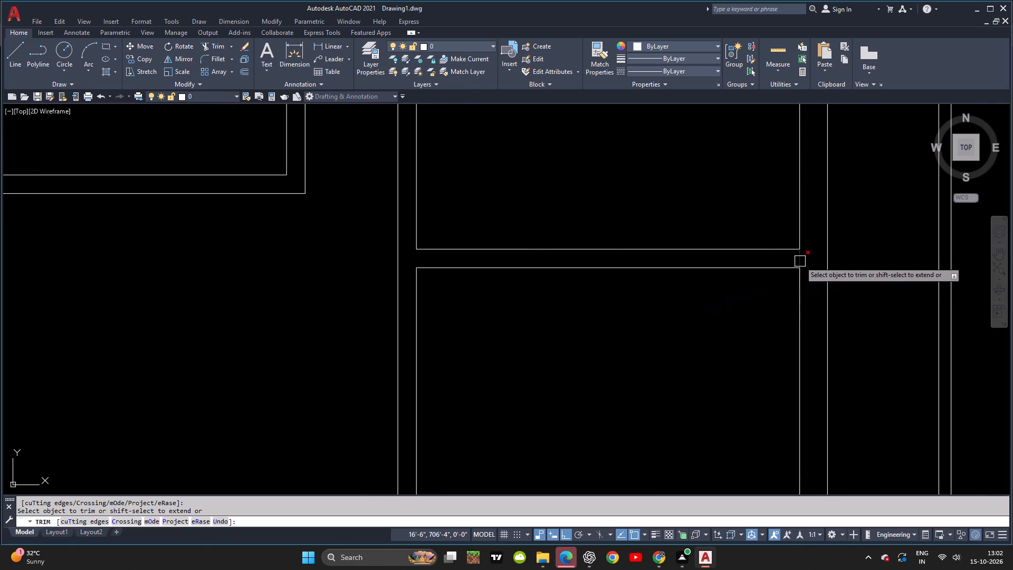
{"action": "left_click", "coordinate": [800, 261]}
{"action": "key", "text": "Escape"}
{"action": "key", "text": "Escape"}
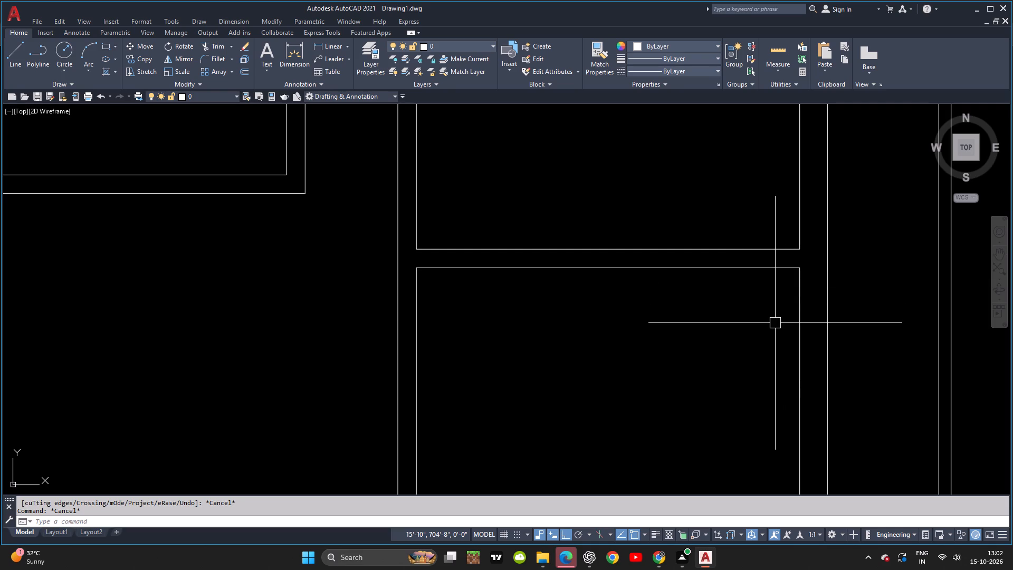
Compare the children's bedroom and hall layout with the reference plan.
{"action": "scroll", "coordinate": [735, 291], "scroll_direction": "down", "scroll_amount": 2}
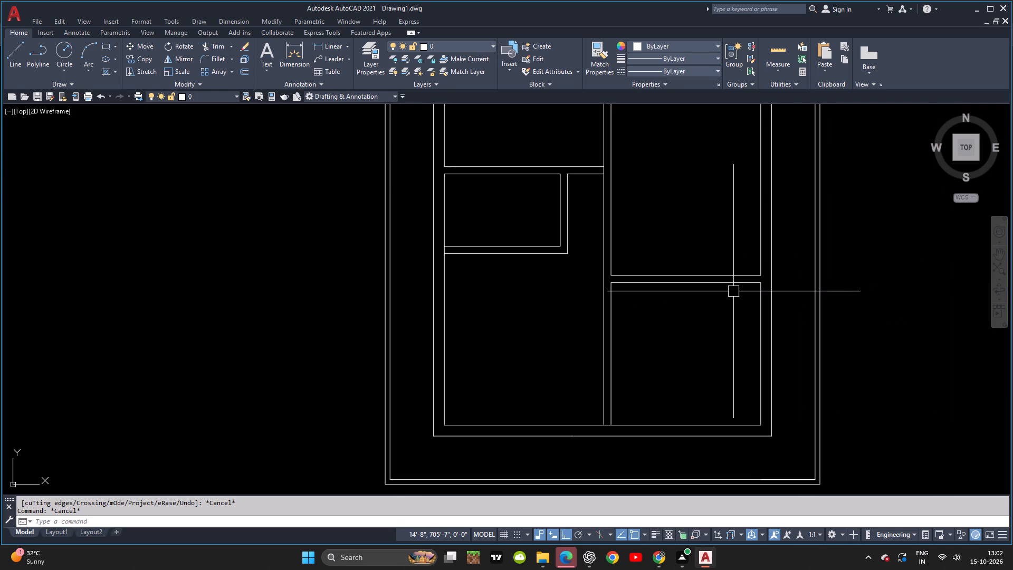
{"action": "middle_click_drag", "start_coordinate": [720, 289], "coordinate": [657, 310]}
{"action": "key", "text": "Escape"}
{"action": "key", "text": "alt+Tab"}
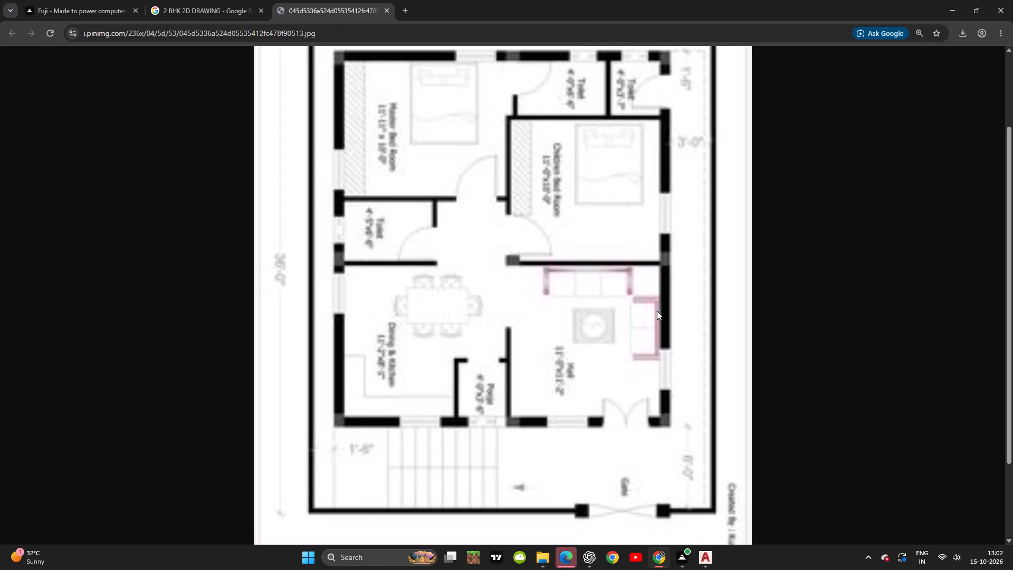
{"action": "key", "text": "alt+Tab"}
{"action": "key", "text": "alt+Tab"}
{"action": "key", "text": "alt+Tab"}
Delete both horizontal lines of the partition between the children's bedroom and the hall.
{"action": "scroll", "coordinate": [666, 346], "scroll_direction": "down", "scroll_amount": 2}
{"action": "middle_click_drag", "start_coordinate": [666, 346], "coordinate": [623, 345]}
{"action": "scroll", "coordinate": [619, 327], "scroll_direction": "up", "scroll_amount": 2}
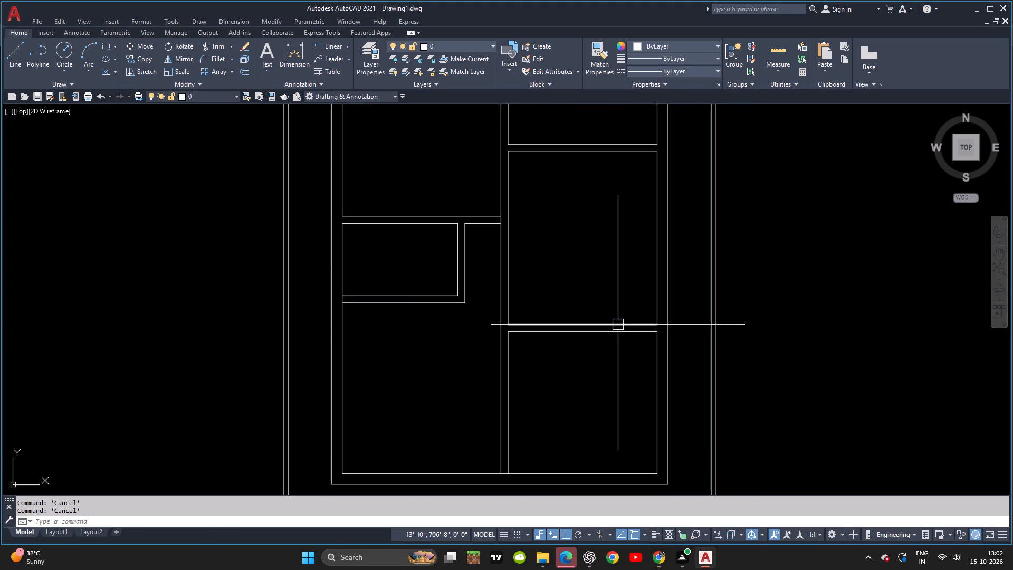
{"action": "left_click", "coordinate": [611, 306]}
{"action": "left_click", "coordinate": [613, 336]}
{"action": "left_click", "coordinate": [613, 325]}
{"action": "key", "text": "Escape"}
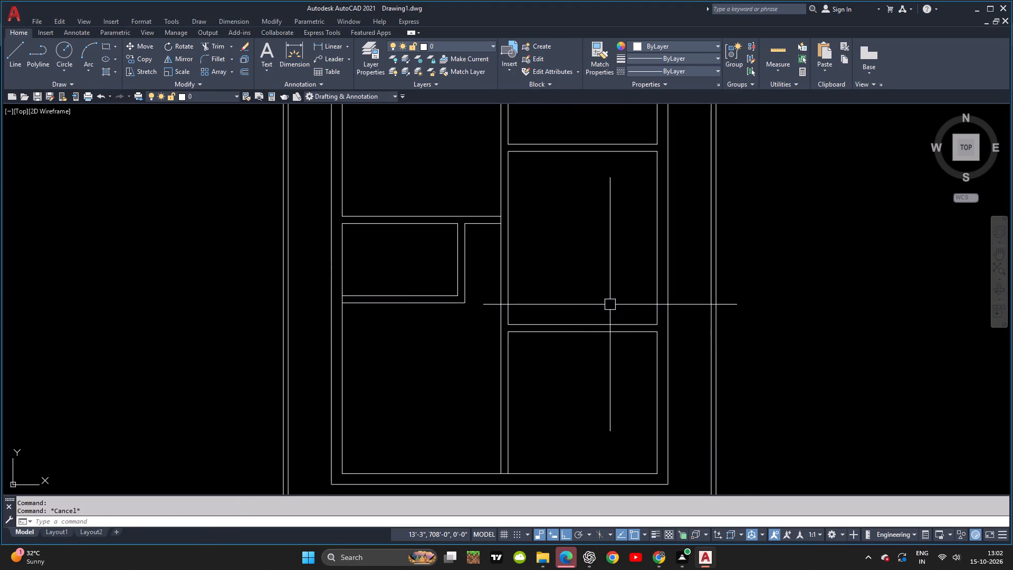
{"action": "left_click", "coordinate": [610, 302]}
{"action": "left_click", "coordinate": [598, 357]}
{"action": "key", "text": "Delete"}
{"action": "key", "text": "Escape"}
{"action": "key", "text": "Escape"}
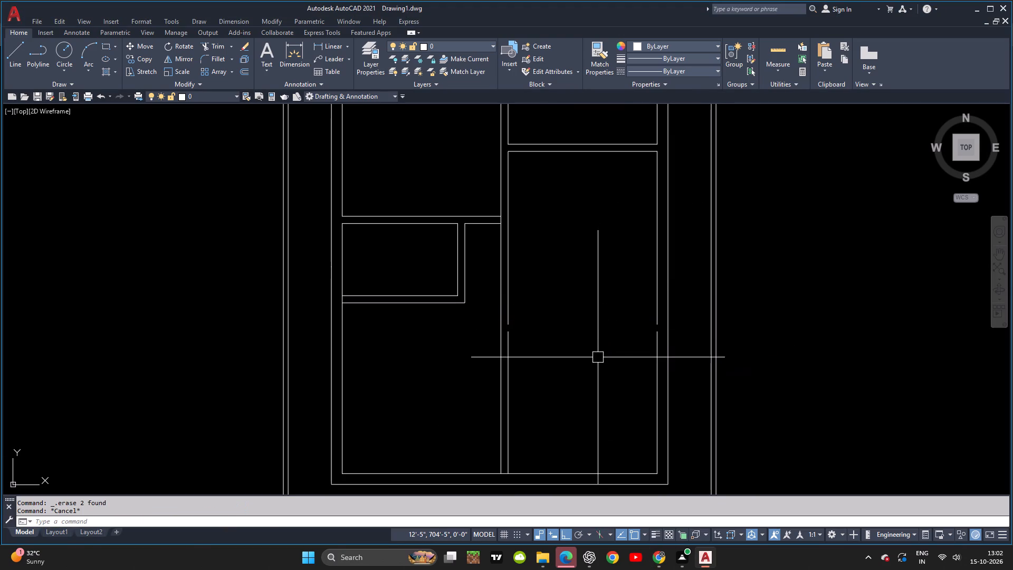
Measure the clear distance from the upper toilets' lower partition line to the bottom inner wall line.
{"action": "type", "text": "DA"}
{"action": "key", "text": "space"}
{"action": "left_click", "coordinate": [577, 155]}
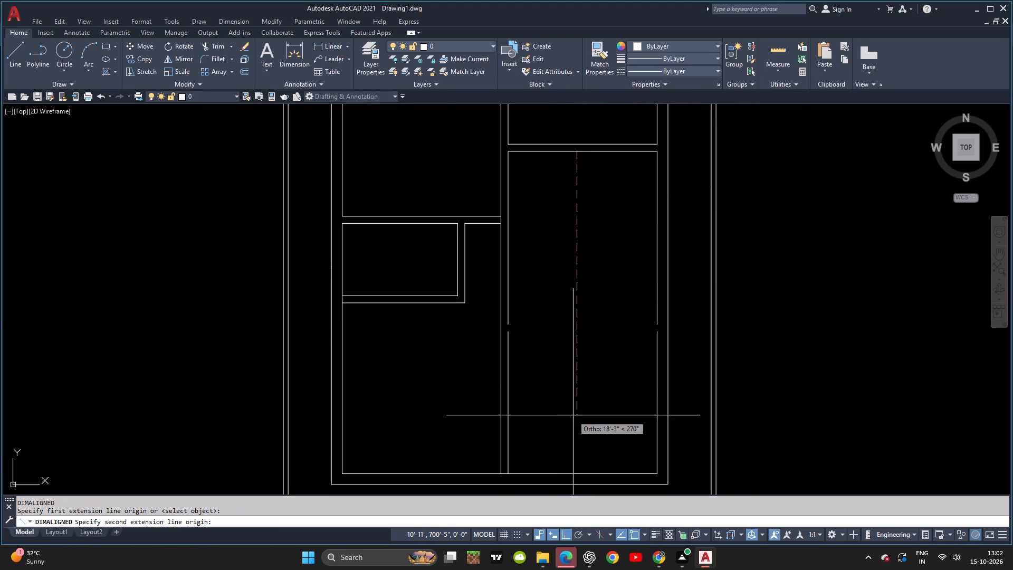
{"action": "left_click", "coordinate": [575, 477]}
{"action": "scroll", "coordinate": [562, 348], "scroll_direction": "up", "scroll_amount": 3}
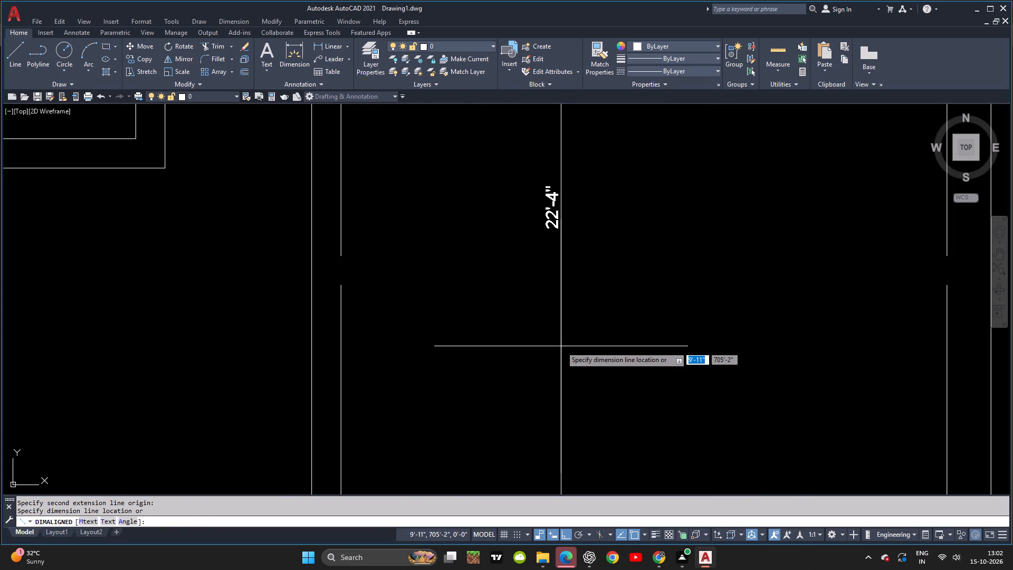
{"action": "key", "text": "Escape"}
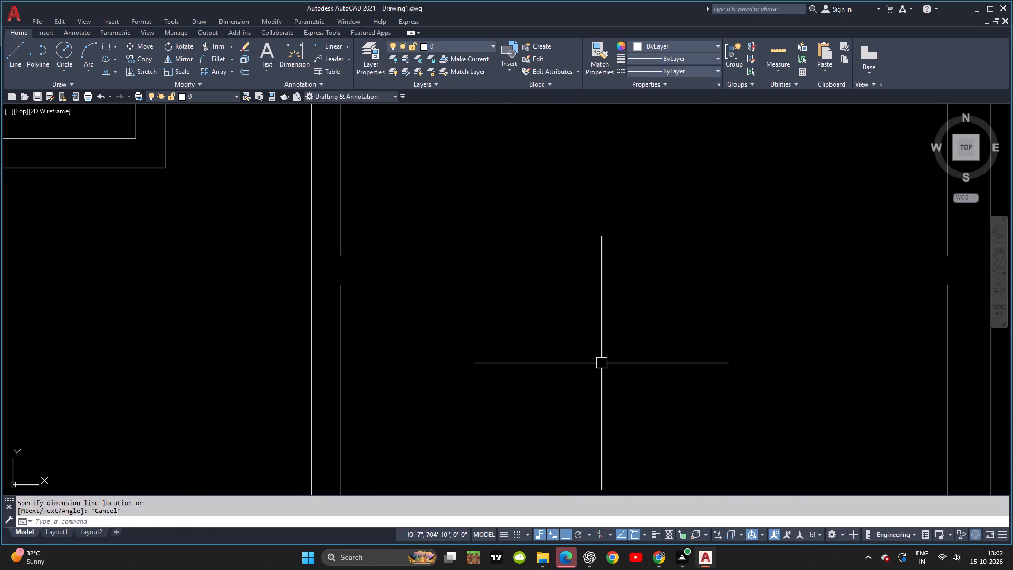
{"action": "key", "text": "Escape"}
Offset the upper toilets' lower partition line 11'2" downward for the children's bedroom.
{"action": "scroll", "coordinate": [602, 363], "scroll_direction": "down", "scroll_amount": 3}
{"action": "middle_click", "coordinate": [559, 347]}
{"action": "type", "text": "O 11'"}
{"action": "key", "text": "2"}
{"action": "key", "text": "Return"}
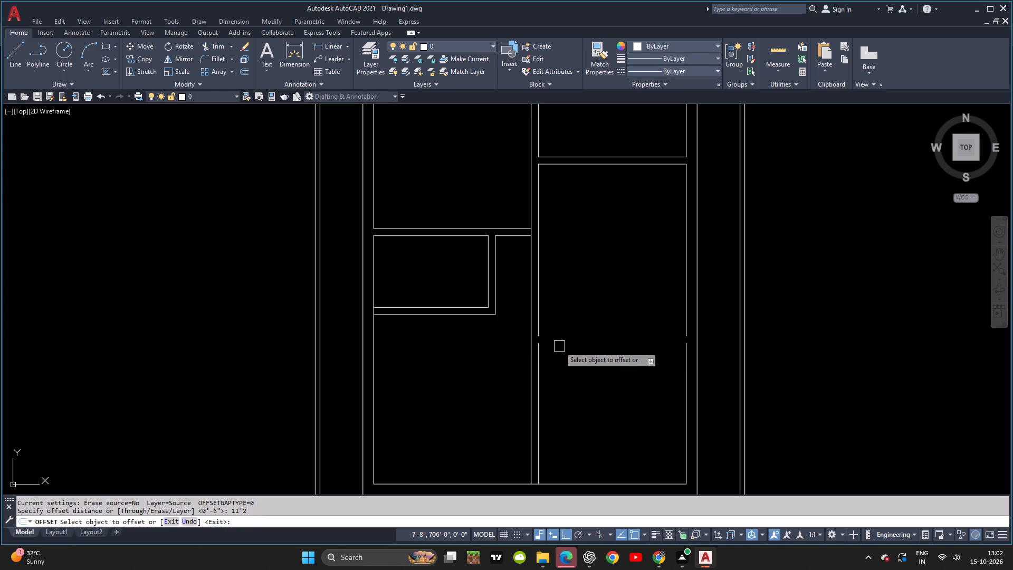
{"action": "left_click", "coordinate": [582, 164]}
{"action": "left_click", "coordinate": [594, 253]}
{"action": "key", "text": "Escape"}
{"action": "key", "text": "Escape"}
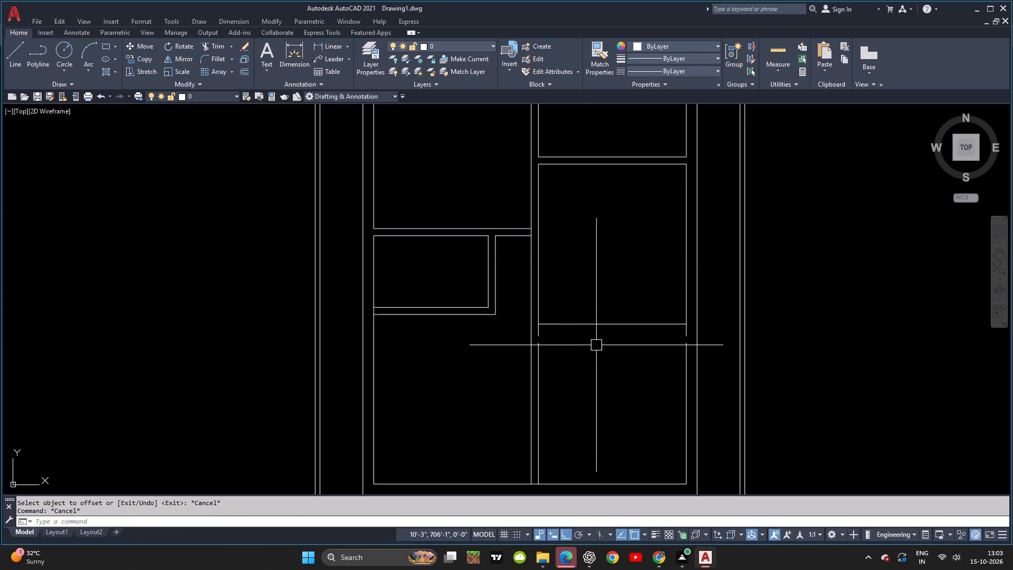
Offset the new line below the children's bedroom 6" further down to form the partition thickness.
{"action": "type", "text": "O 6"}
{"action": "key", "text": "space"}
{"action": "left_click", "coordinate": [584, 326]}
{"action": "left_click", "coordinate": [590, 384]}
{"action": "key", "text": "Escape"}
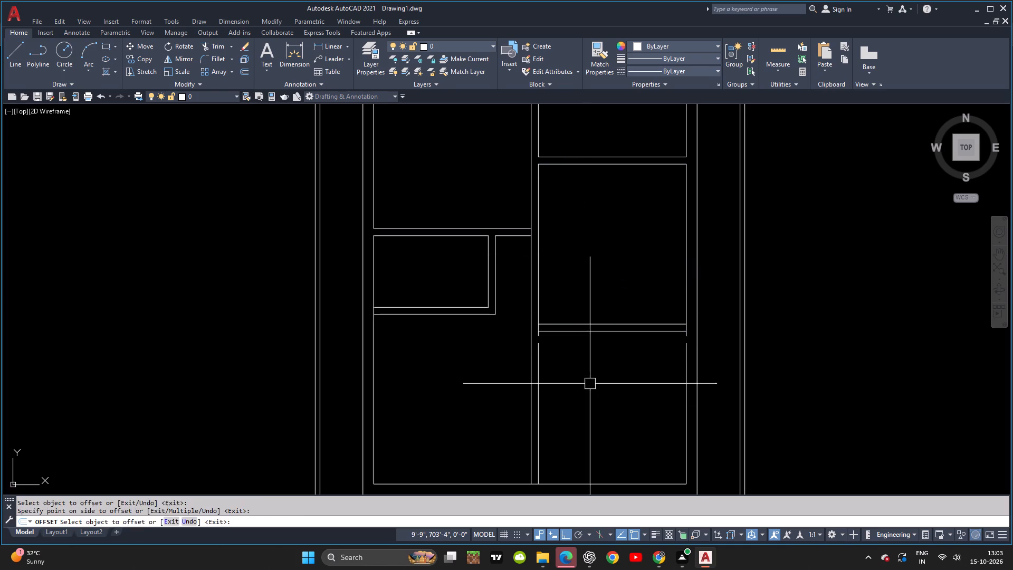
{"action": "key", "text": "Escape"}
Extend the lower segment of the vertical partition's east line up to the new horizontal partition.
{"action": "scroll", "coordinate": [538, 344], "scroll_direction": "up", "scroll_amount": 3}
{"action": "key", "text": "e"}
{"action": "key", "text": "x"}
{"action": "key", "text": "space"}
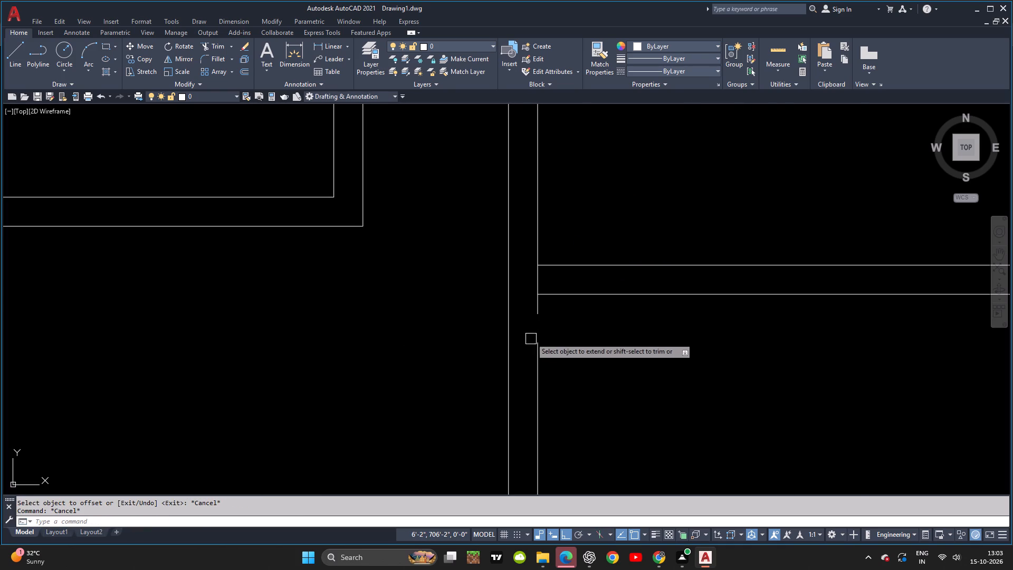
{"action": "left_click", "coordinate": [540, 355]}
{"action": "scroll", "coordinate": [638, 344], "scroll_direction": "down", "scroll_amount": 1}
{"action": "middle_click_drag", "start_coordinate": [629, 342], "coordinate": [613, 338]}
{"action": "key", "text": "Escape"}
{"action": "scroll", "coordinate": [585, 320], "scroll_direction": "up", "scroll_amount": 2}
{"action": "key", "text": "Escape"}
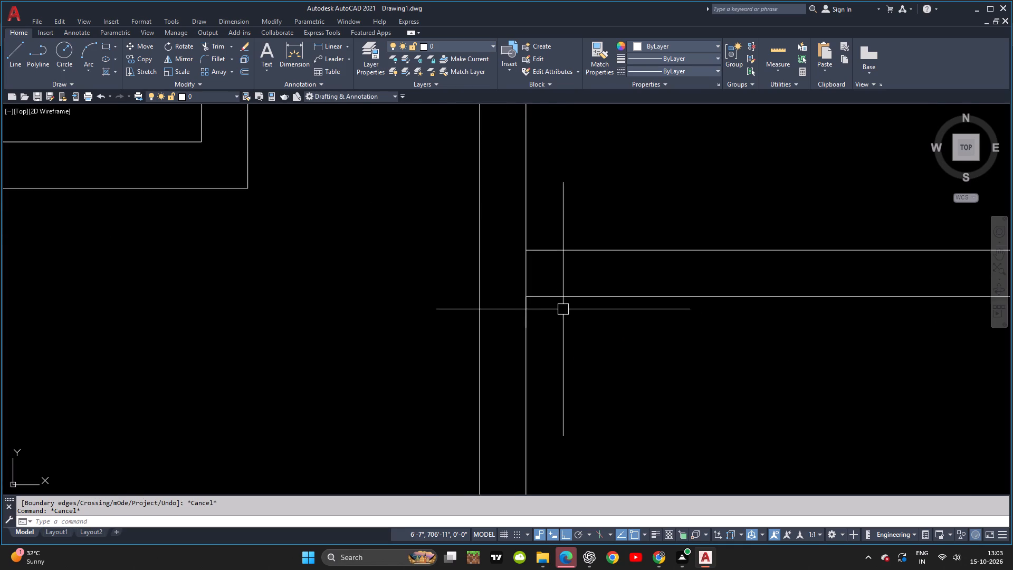
Trim away the vertical partition's east line below the new horizontal partition, including the leftover stub.
{"action": "scroll", "coordinate": [562, 309], "scroll_direction": "up", "scroll_amount": 1}
{"action": "key", "text": "t"}
{"action": "key", "text": "r"}
{"action": "key", "text": "space"}
{"action": "key", "text": "space"}
{"action": "left_click", "coordinate": [503, 302]}
{"action": "key", "text": "Escape"}
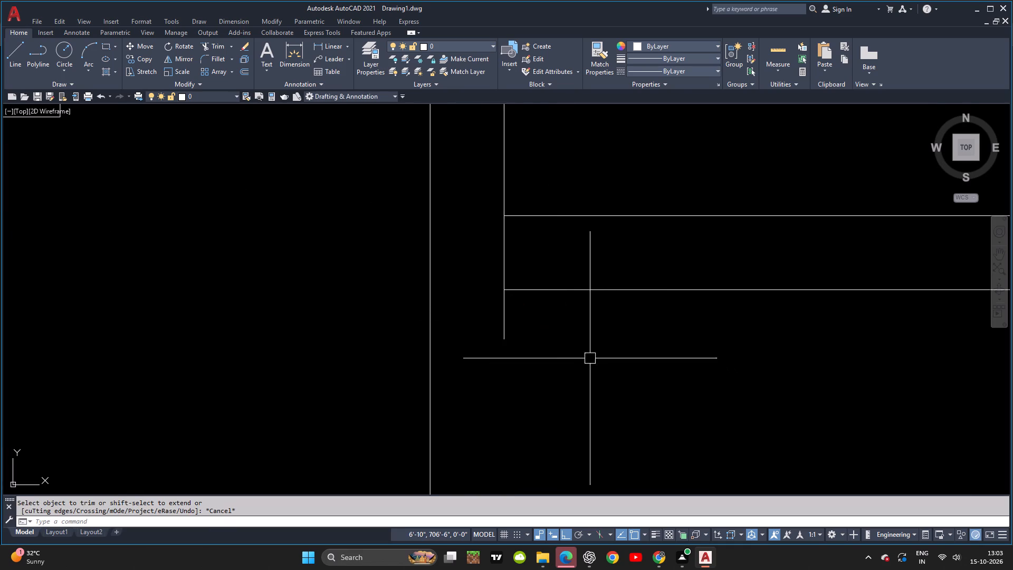
{"action": "key", "text": "space"}
{"action": "key", "text": "space"}
{"action": "left_click", "coordinate": [509, 325]}
{"action": "scroll", "coordinate": [540, 351], "scroll_direction": "down", "scroll_amount": 4}
{"action": "middle_click_drag", "start_coordinate": [527, 344], "coordinate": [509, 330]}
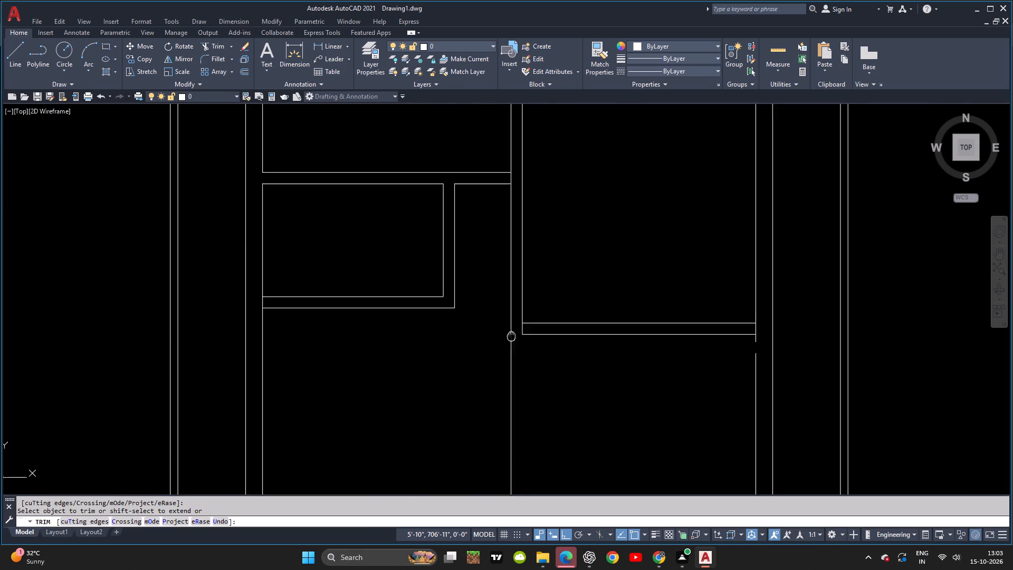
{"action": "middle_click_drag", "start_coordinate": [509, 330], "coordinate": [503, 307]}
{"action": "middle_click_drag", "start_coordinate": [524, 308], "coordinate": [466, 264]}
{"action": "key", "text": "Escape"}
{"action": "key", "text": "Escape"}
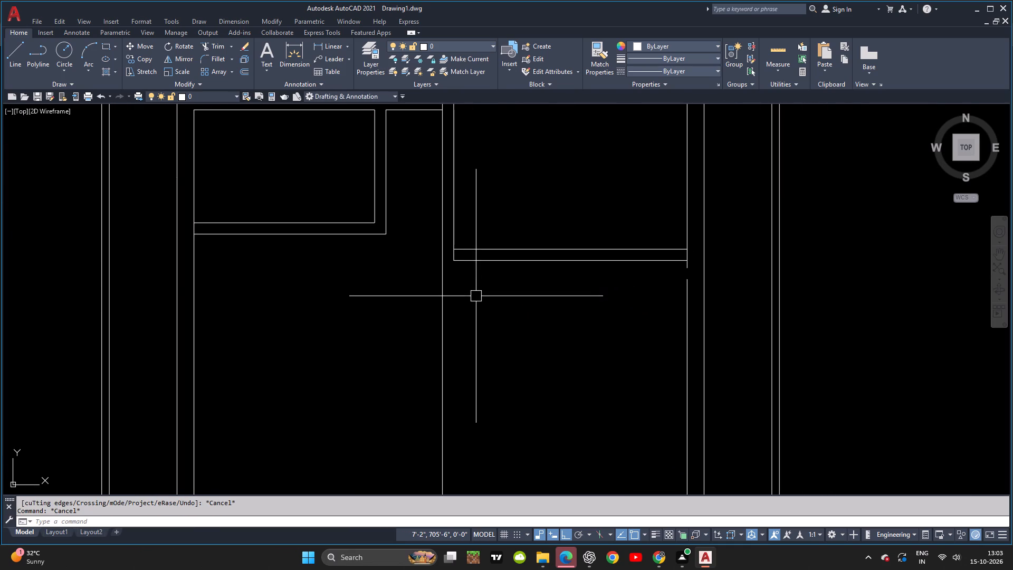
Extend the vertical partition's east line down to the bottom inner wall line.
{"action": "key", "text": "e"}
{"action": "key", "text": "x"}
{"action": "key", "text": "space"}
{"action": "key", "text": "space"}
{"action": "left_click", "coordinate": [454, 227]}
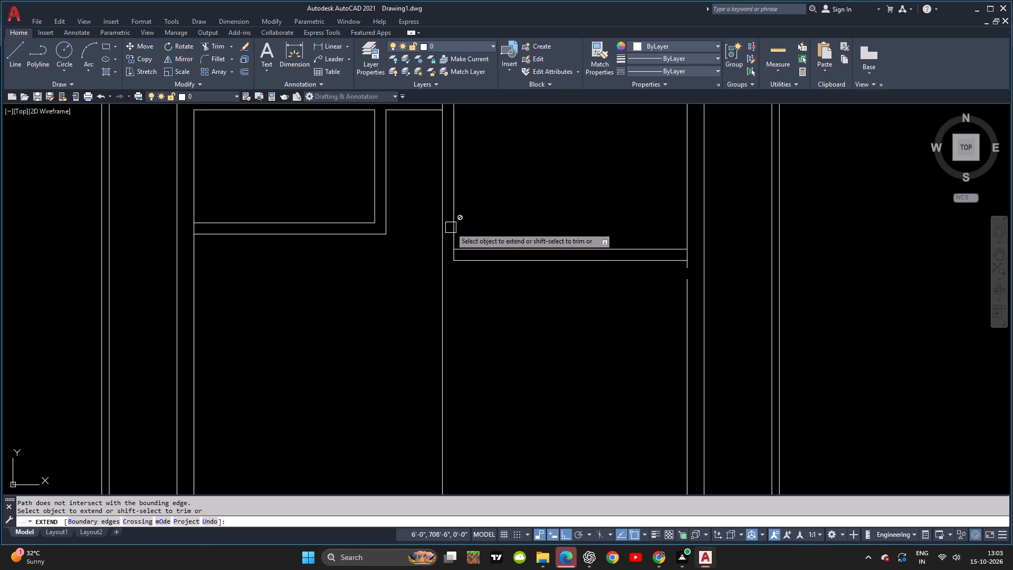
{"action": "scroll", "coordinate": [461, 243], "scroll_direction": "down", "scroll_amount": 2}
{"action": "middle_click_drag", "start_coordinate": [461, 243], "coordinate": [455, 237]}
{"action": "left_click", "coordinate": [456, 232]}
{"action": "key", "text": "Escape"}
{"action": "middle_click_drag", "start_coordinate": [464, 267], "coordinate": [427, 265]}
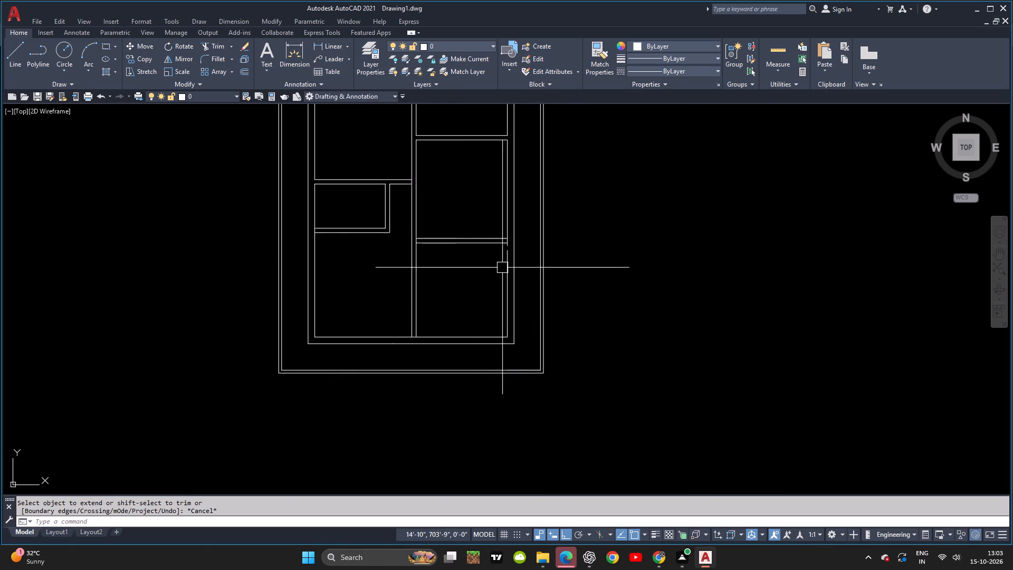
Delete the lower segment of the right outer wall's inner line beside the hall.
{"action": "scroll", "coordinate": [506, 259], "scroll_direction": "up", "scroll_amount": 3}
{"action": "left_click", "coordinate": [502, 249]}
{"action": "key", "text": "Delete"}
{"action": "scroll", "coordinate": [512, 256], "scroll_direction": "down", "scroll_amount": 3}
{"action": "middle_click_drag", "start_coordinate": [512, 256], "coordinate": [490, 242]}
{"action": "key", "text": "Escape"}
Extend the upper segment of the right outer wall's inner line down to the bottom inner wall line.
{"action": "key", "text": "e"}
{"action": "key", "text": "x"}
{"action": "key", "text": "space"}
{"action": "key", "text": "space"}
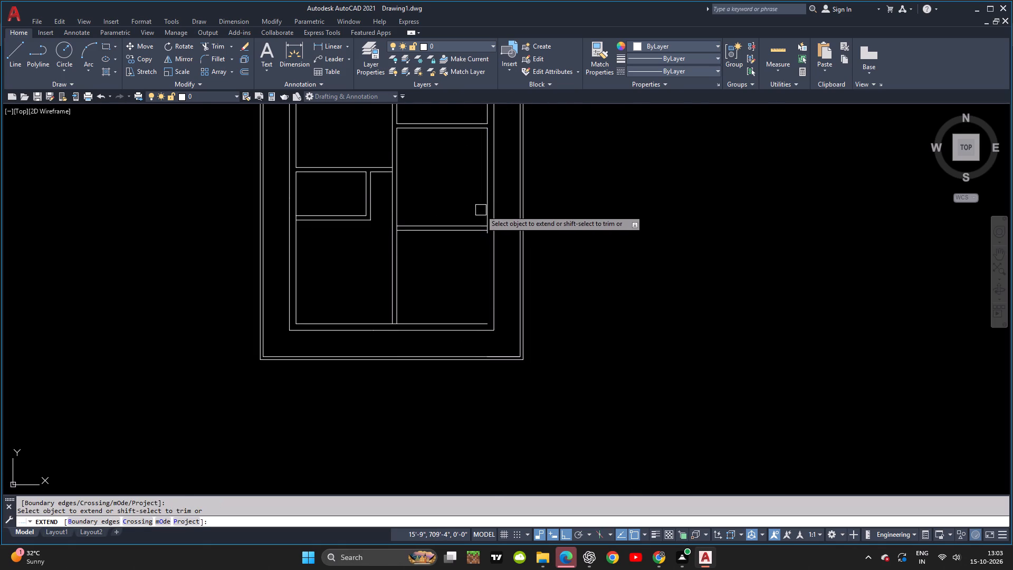
{"action": "left_click", "coordinate": [481, 210]}
{"action": "left_click", "coordinate": [490, 218]}
{"action": "key", "text": "Escape"}
{"action": "key", "text": "Escape"}
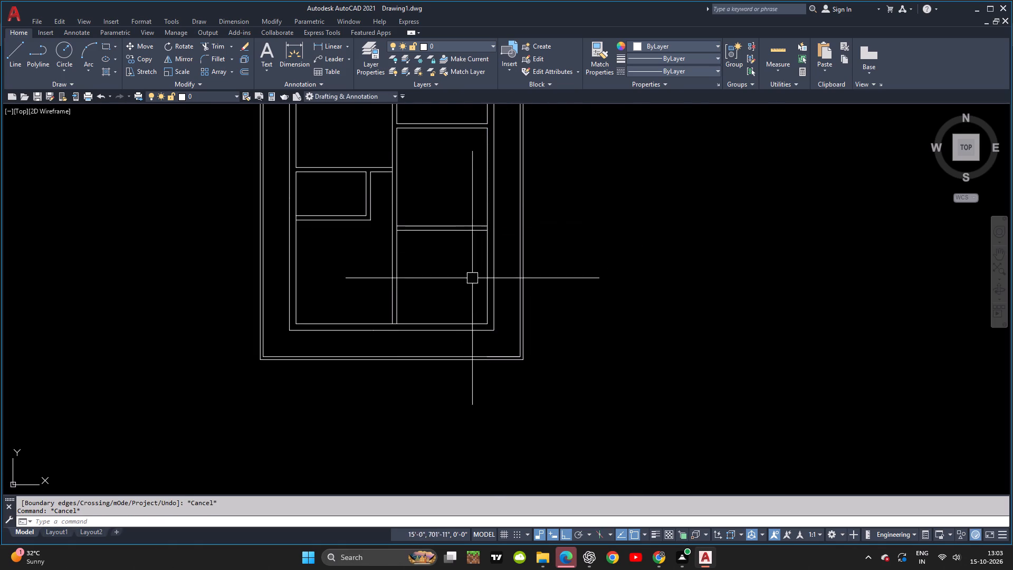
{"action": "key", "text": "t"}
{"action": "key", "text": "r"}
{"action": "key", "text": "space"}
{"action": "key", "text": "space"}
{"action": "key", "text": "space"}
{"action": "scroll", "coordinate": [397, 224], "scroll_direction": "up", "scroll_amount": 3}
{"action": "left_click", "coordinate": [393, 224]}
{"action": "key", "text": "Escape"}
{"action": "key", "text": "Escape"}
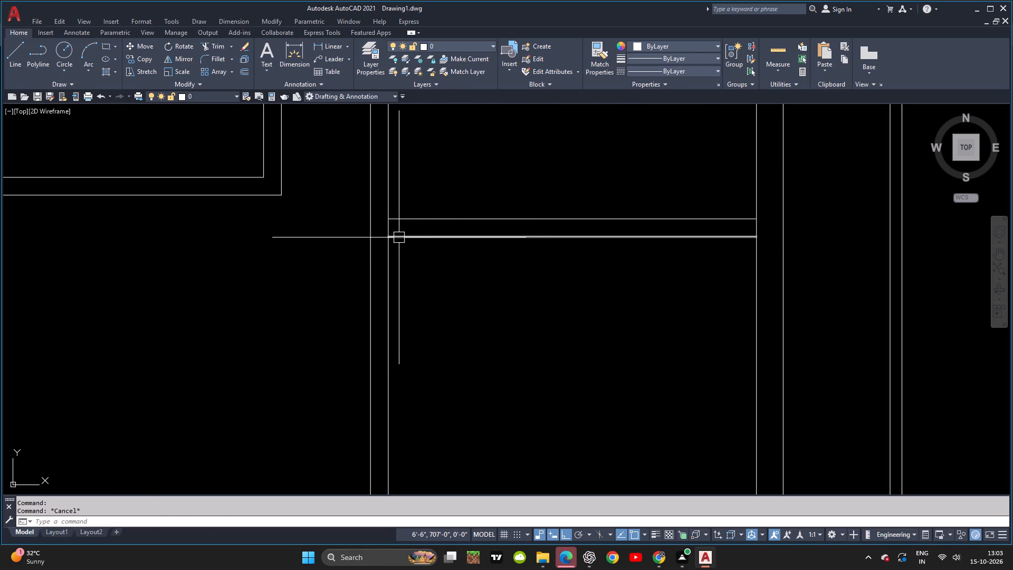
Trim the vertical partition's east line and right outer wall's inner line between the two lines of the horizontal partition above the hall.
{"action": "type", "text": "TR"}
{"action": "key", "text": "space"}
{"action": "key", "text": "space"}
{"action": "scroll", "coordinate": [391, 229], "scroll_direction": "up", "scroll_amount": 3}
{"action": "left_click", "coordinate": [376, 223]}
{"action": "scroll", "coordinate": [450, 266], "scroll_direction": "down", "scroll_amount": 3}
{"action": "middle_click_drag", "start_coordinate": [441, 267], "coordinate": [419, 267]}
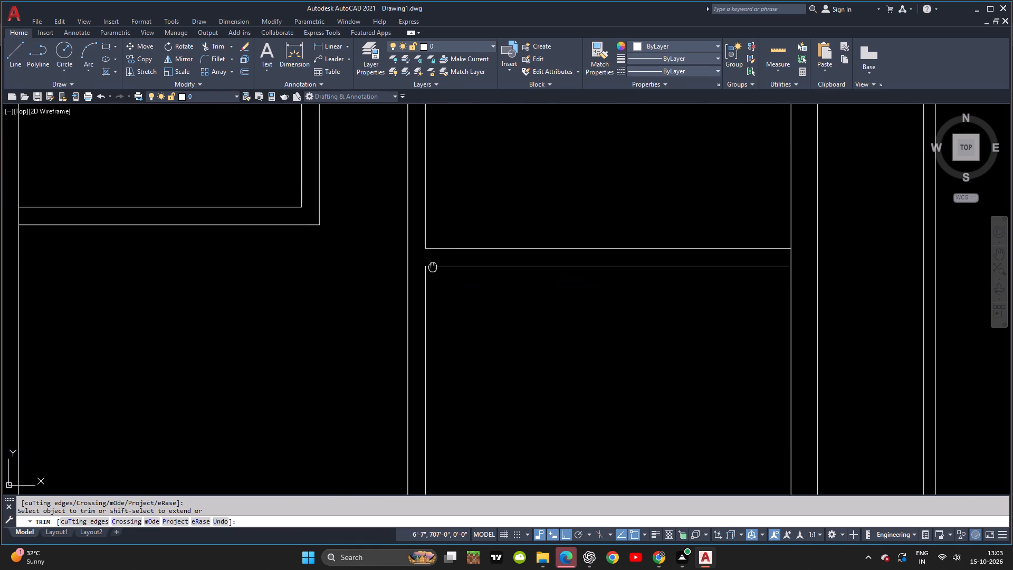
{"action": "middle_click_drag", "start_coordinate": [419, 267], "coordinate": [360, 267]}
{"action": "left_click", "coordinate": [710, 256]}
{"action": "key", "text": "Escape"}
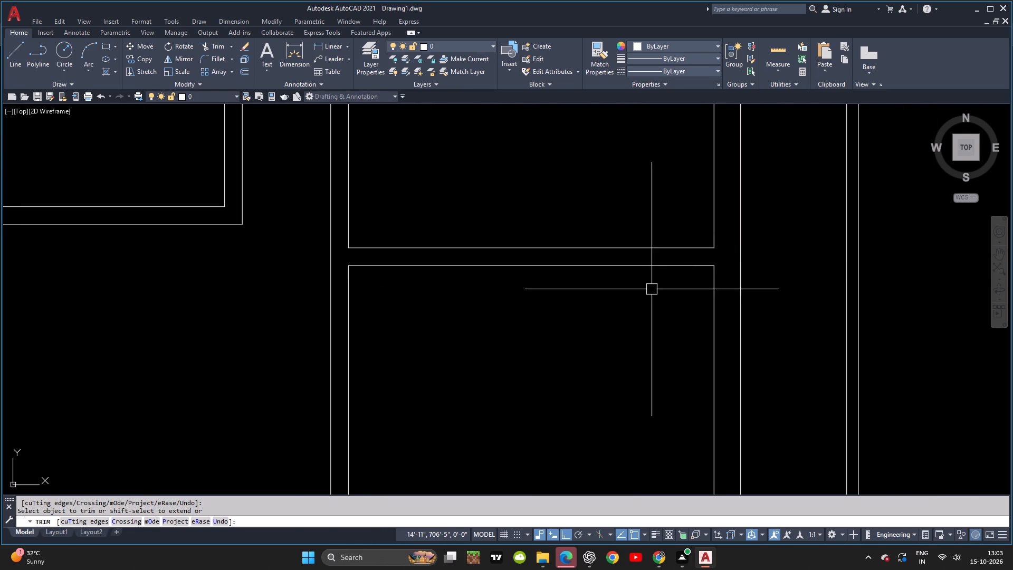
{"action": "key", "text": "Escape"}
Compare the drafted partition layout with the 2BHK reference plan in the browser, focusing on the toilet block.
{"action": "scroll", "coordinate": [649, 290], "scroll_direction": "down", "scroll_amount": 3}
{"action": "key", "text": "alt+Tab"}
{"action": "key", "text": "alt+Tab"}
{"action": "scroll", "coordinate": [644, 312], "scroll_direction": "down", "scroll_amount": 3}
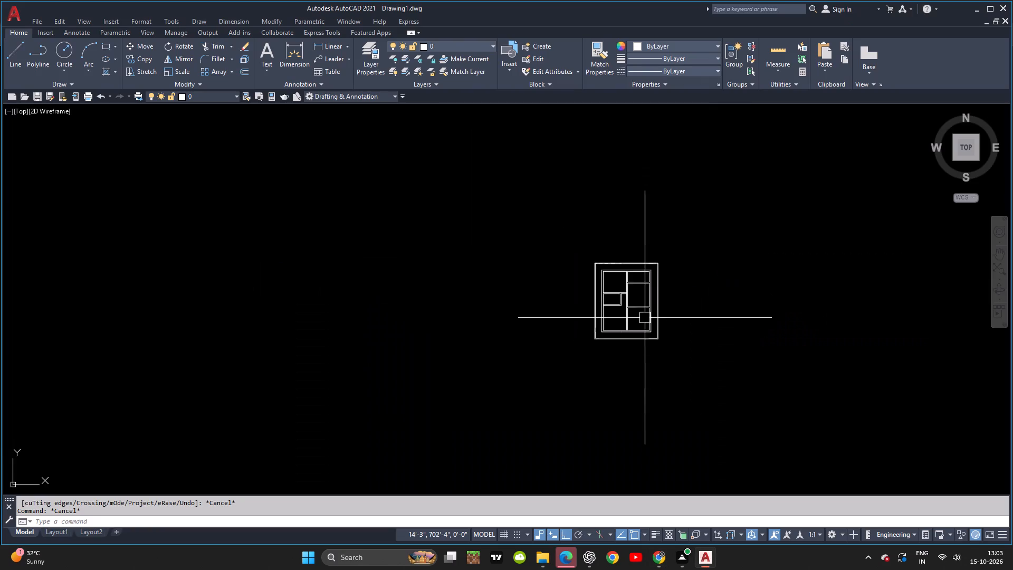
{"action": "middle_click_drag", "start_coordinate": [645, 318], "coordinate": [620, 309]}
{"action": "scroll", "coordinate": [614, 279], "scroll_direction": "up", "scroll_amount": 3}
{"action": "key", "text": "alt+Tab"}
{"action": "scroll", "coordinate": [614, 279], "scroll_direction": "down", "scroll_amount": 1}
{"action": "scroll", "coordinate": [614, 279], "scroll_direction": "up", "scroll_amount": 2}
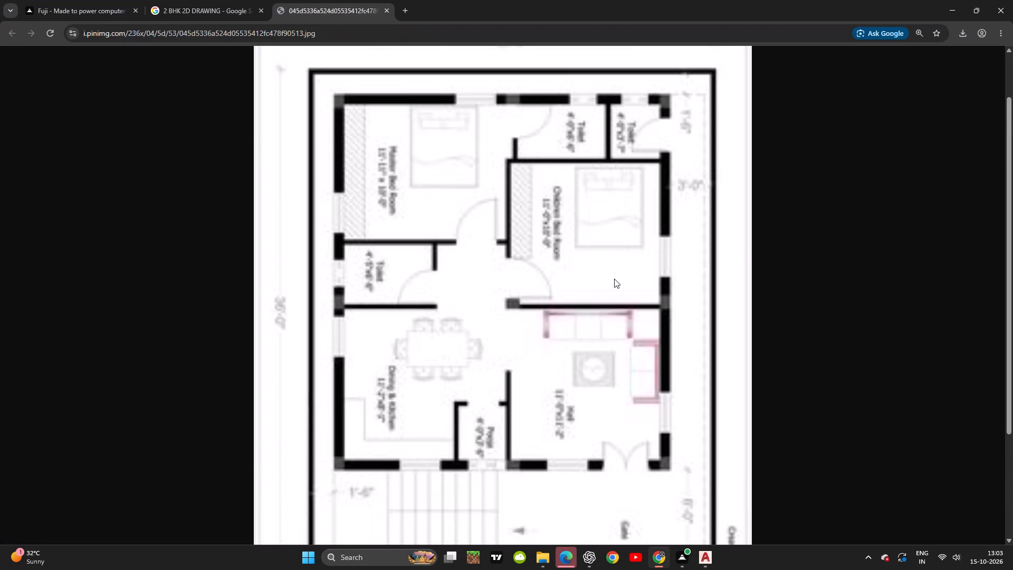
{"action": "key", "text": "alt+Tab"}
{"action": "key", "text": "alt+Tab"}
{"action": "key", "text": "alt+Tab"}
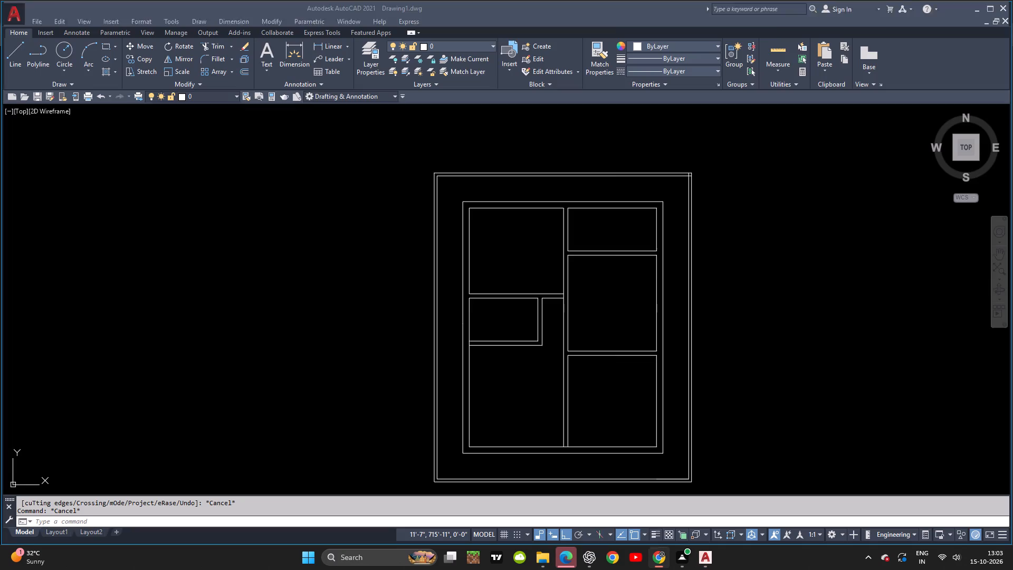
{"action": "key", "text": "alt+Tab"}
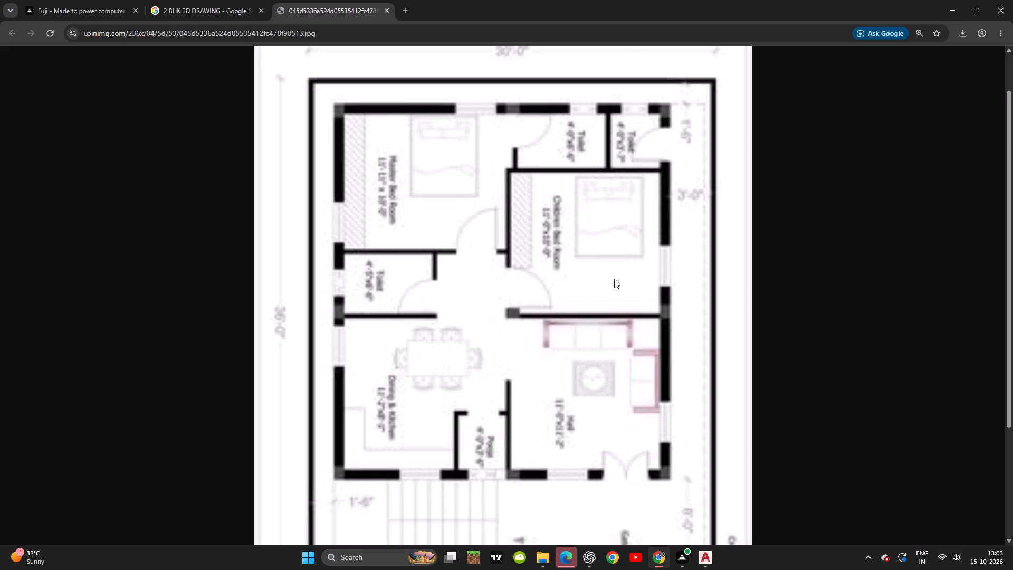
{"action": "key", "text": "alt+Tab"}
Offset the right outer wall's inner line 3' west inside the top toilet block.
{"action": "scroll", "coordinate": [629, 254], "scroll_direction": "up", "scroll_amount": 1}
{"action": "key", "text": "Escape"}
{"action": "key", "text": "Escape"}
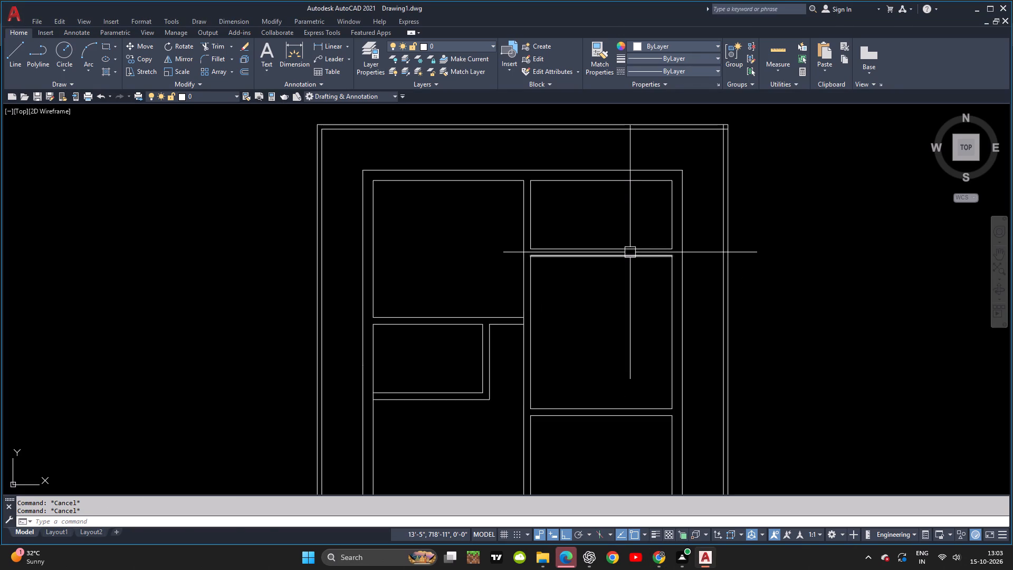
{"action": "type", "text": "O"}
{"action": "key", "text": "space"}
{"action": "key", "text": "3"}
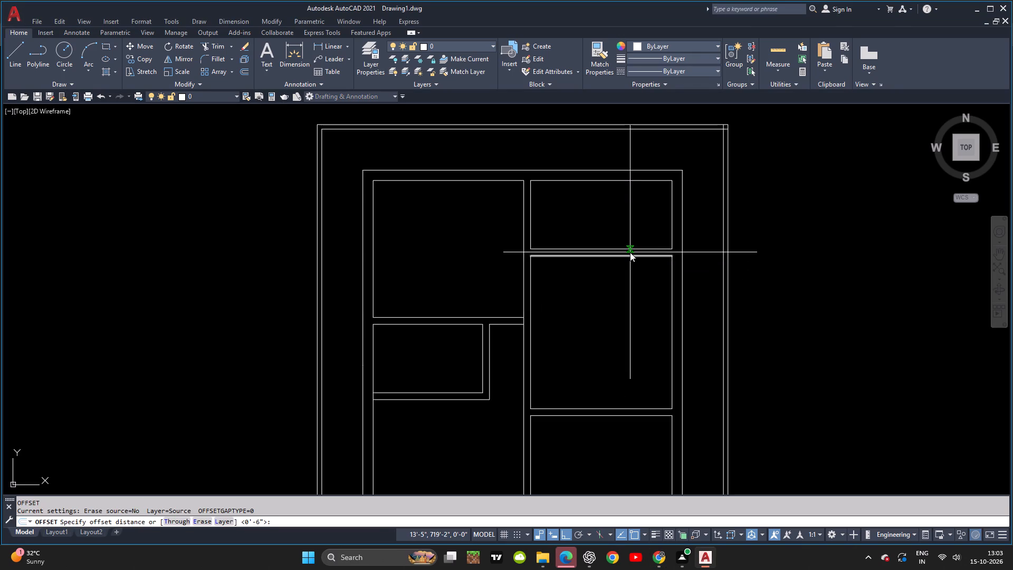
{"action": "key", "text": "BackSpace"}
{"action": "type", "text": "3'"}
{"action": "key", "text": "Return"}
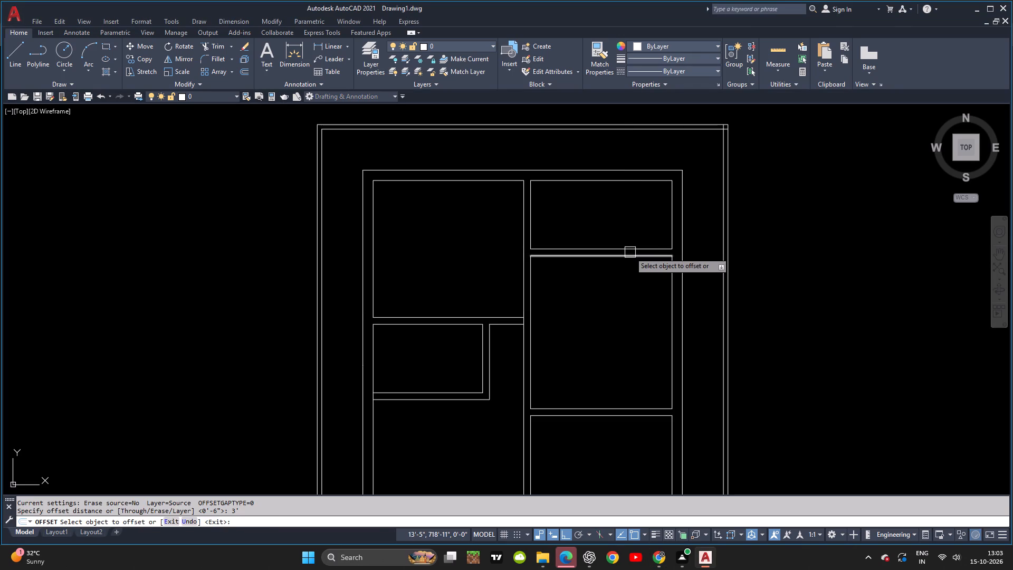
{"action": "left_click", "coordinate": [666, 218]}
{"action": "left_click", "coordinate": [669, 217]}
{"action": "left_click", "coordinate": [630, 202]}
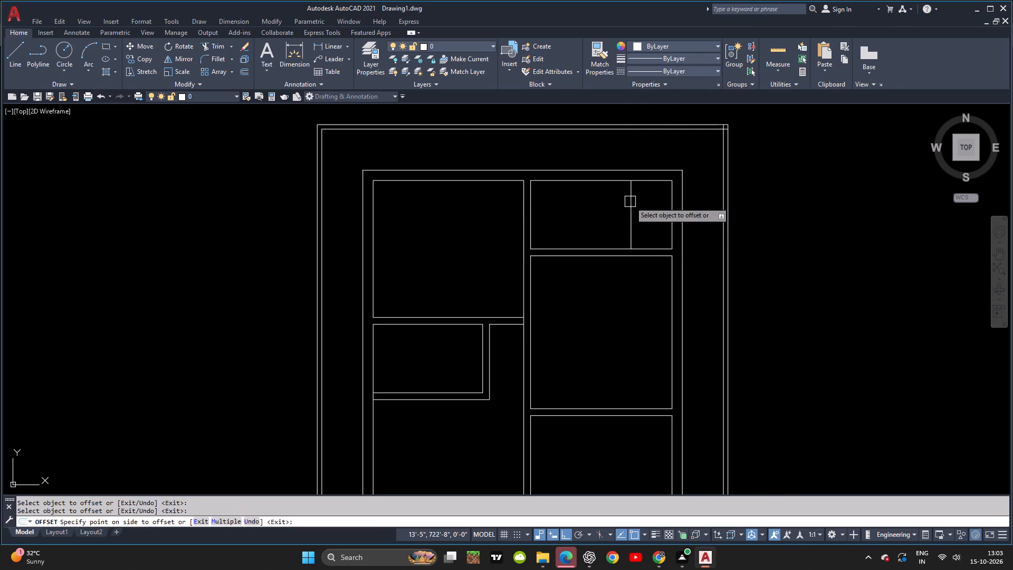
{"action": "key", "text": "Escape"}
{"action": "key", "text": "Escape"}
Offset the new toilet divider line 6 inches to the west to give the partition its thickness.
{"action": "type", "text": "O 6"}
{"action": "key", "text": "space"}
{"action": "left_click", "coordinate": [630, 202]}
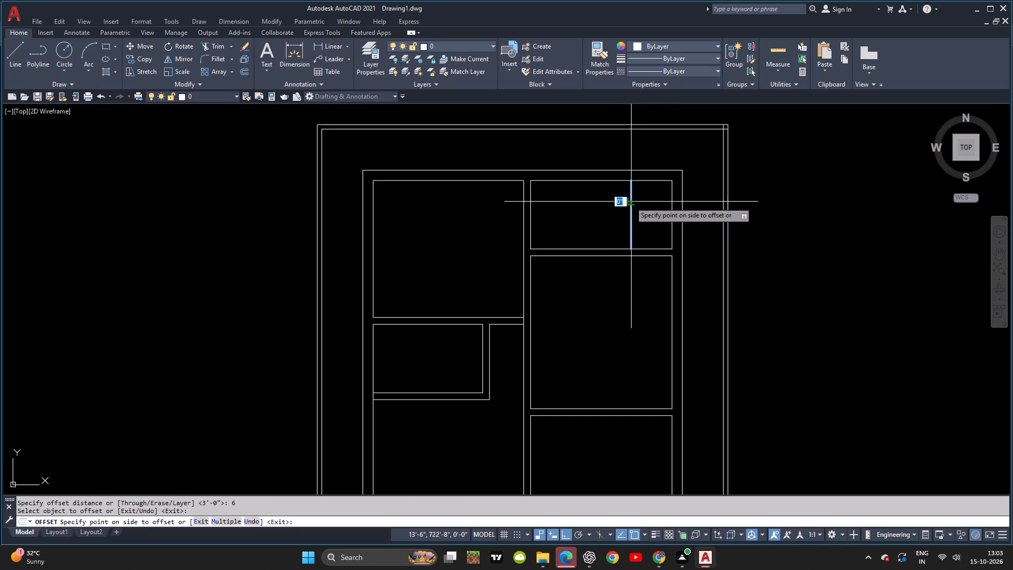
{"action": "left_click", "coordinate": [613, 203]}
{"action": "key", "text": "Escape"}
Check the reference plan and offset the right outer wall's inner line 4' west inside the top toilet block.
{"action": "key", "text": "alt+Tab"}
{"action": "key", "text": "alt+Tab"}
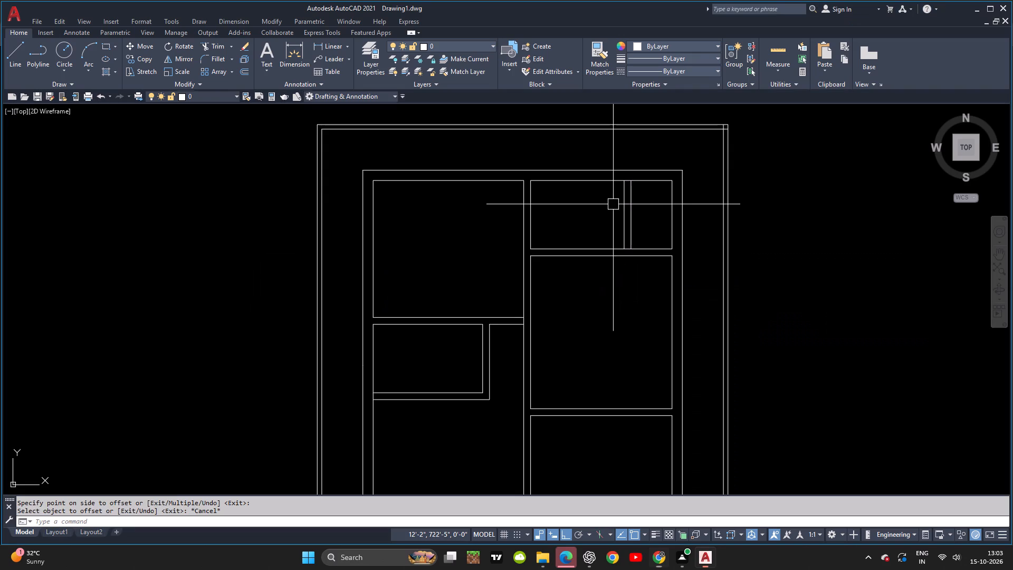
{"action": "key", "text": "Escape"}
{"action": "key", "text": "Escape"}
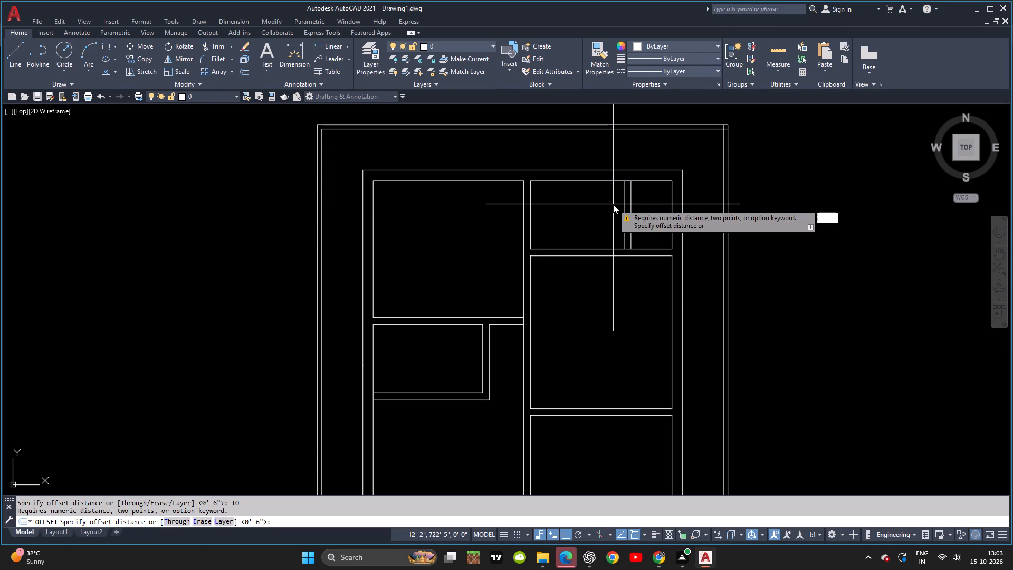
{"action": "key", "text": "BackSpace"}
{"action": "key", "text": "apostrophe"}
{"action": "key", "text": "Return"}
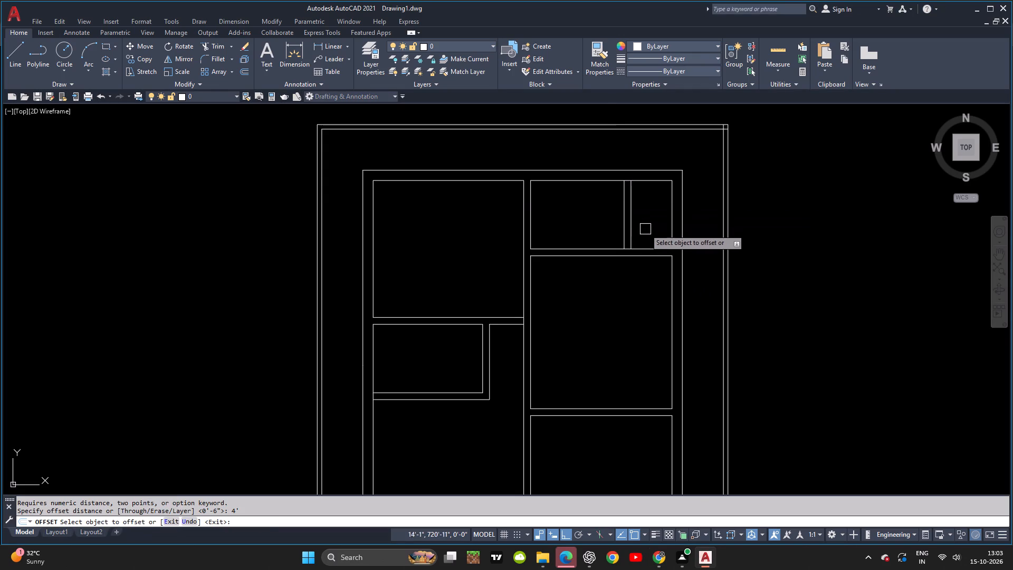
{"action": "left_click", "coordinate": [672, 218]}
{"action": "left_click", "coordinate": [624, 216]}
{"action": "key", "text": "Escape"}
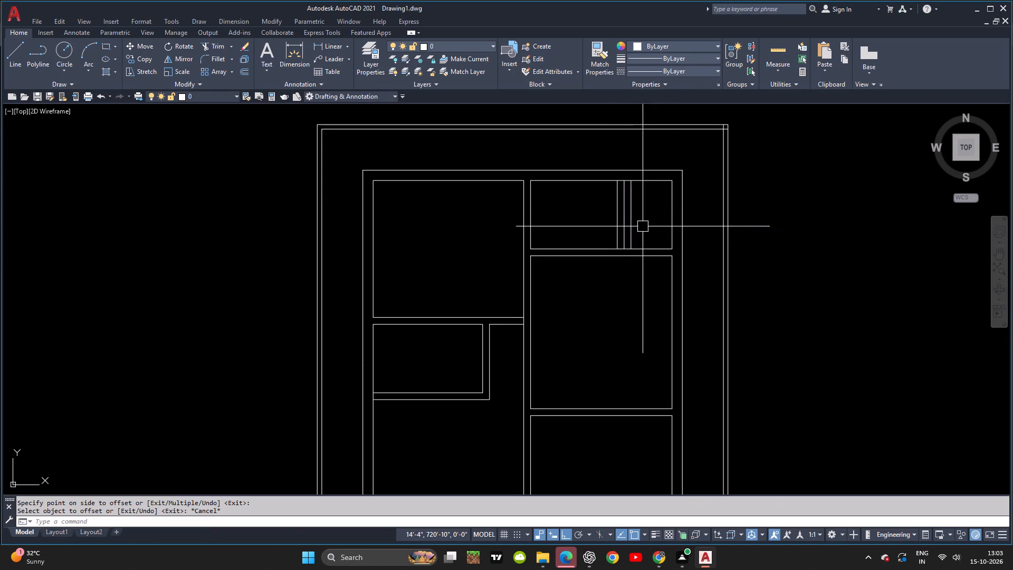
Offset the 4' toilet divider line 6 inches to the west to form the partition's second face.
{"action": "type", "text": "O 6"}
{"action": "key", "text": "space"}
{"action": "left_click", "coordinate": [618, 216]}
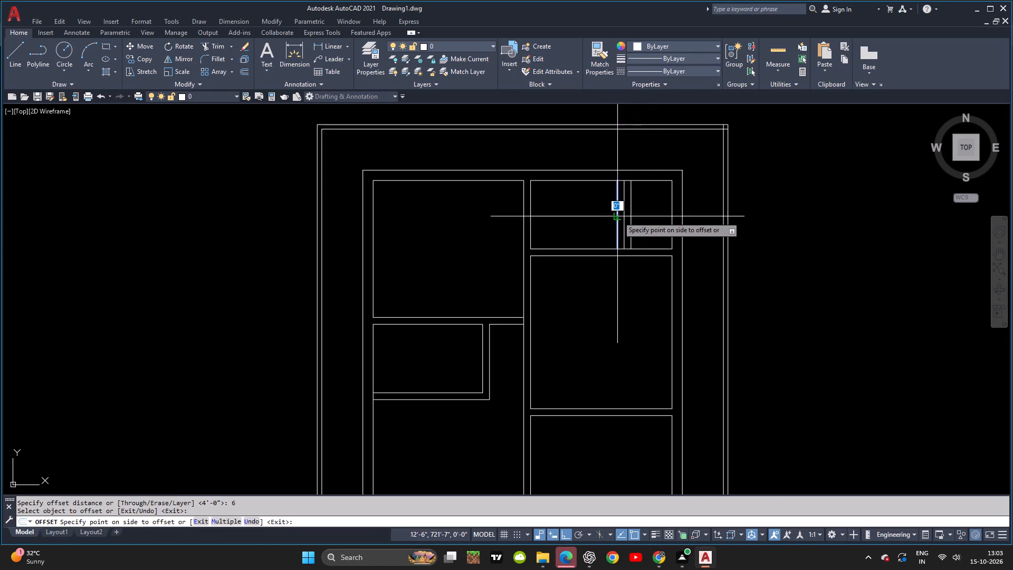
{"action": "left_click", "coordinate": [606, 218]}
{"action": "key", "text": "Escape"}
{"action": "key", "text": "Escape"}
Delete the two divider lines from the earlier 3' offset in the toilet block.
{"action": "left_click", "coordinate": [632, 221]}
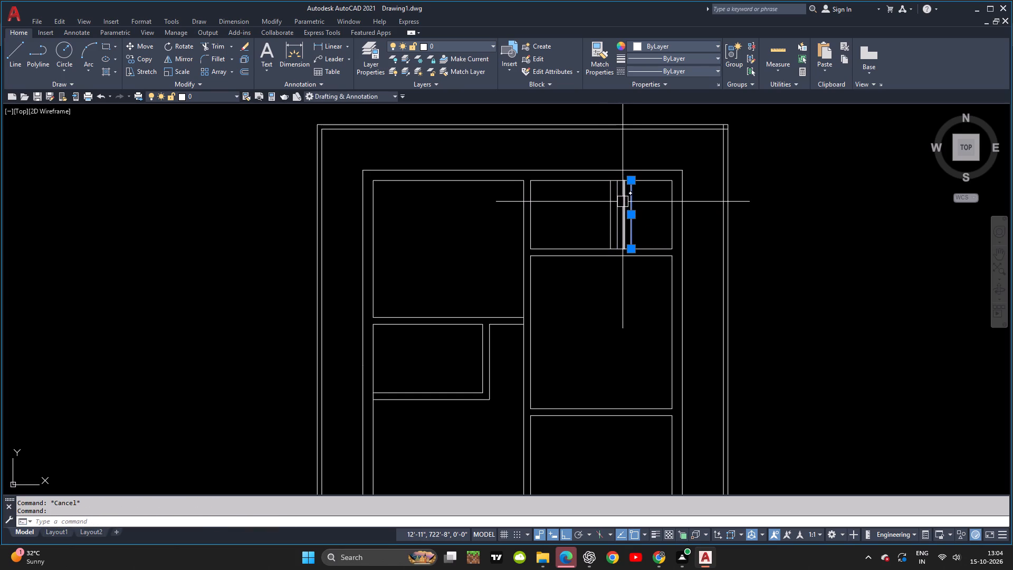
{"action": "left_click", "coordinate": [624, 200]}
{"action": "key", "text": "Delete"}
Compare the divided toilet block and surrounding rooms with the room sizes on the reference plan.
{"action": "scroll", "coordinate": [542, 207], "scroll_direction": "up", "scroll_amount": 1}
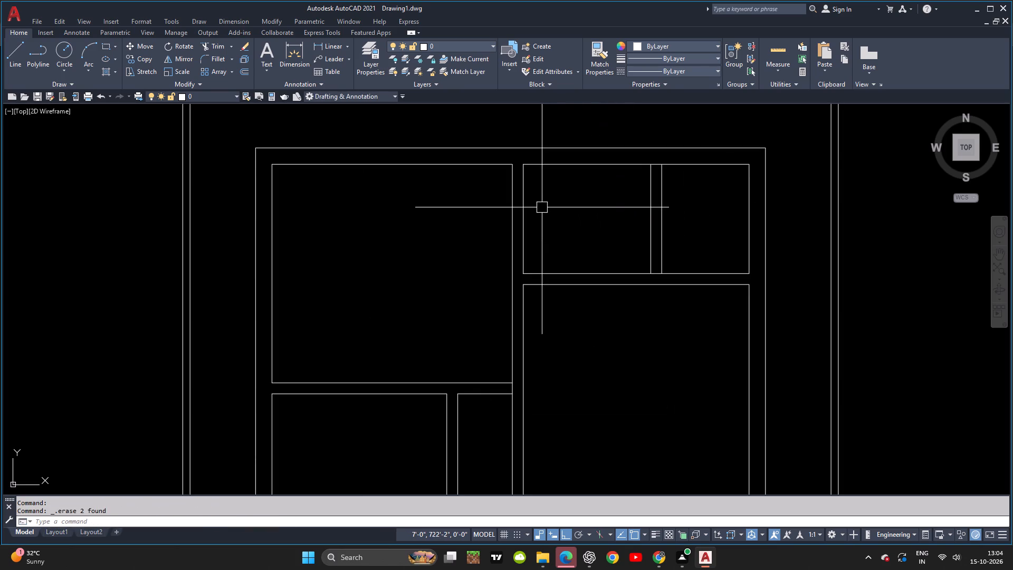
{"action": "key", "text": "Escape"}
{"action": "key", "text": "Escape"}
{"action": "key", "text": "alt+Tab"}
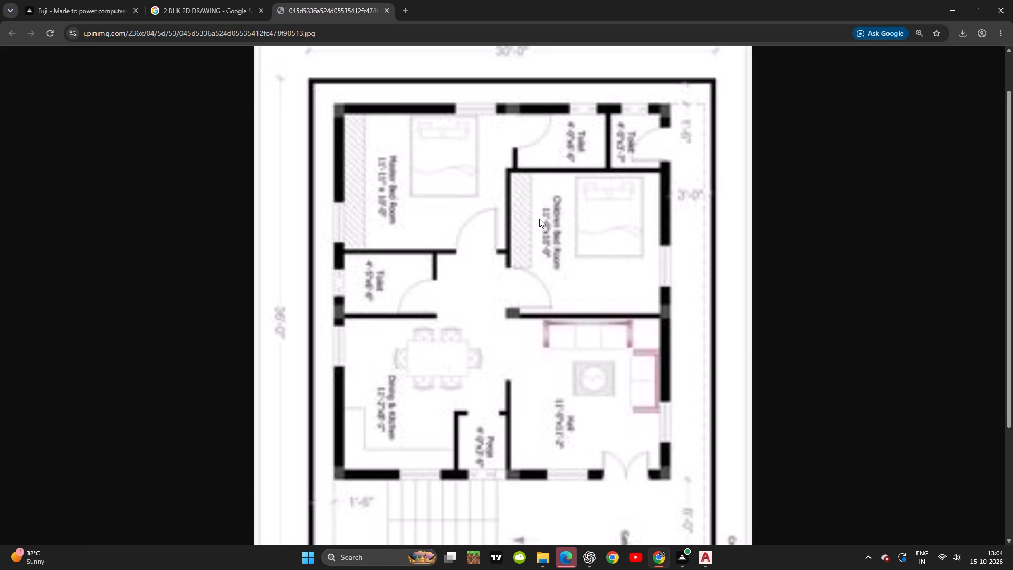
{"action": "key", "text": "alt+Tab"}
{"action": "scroll", "coordinate": [559, 234], "scroll_direction": "down", "scroll_amount": 2}
{"action": "key", "text": "alt+Tab"}
{"action": "key", "text": "alt+Tab"}
{"action": "key", "text": "alt+Tab"}
{"action": "scroll", "coordinate": [552, 326], "scroll_direction": "down", "scroll_amount": 1}
{"action": "scroll", "coordinate": [552, 326], "scroll_direction": "up", "scroll_amount": 2}
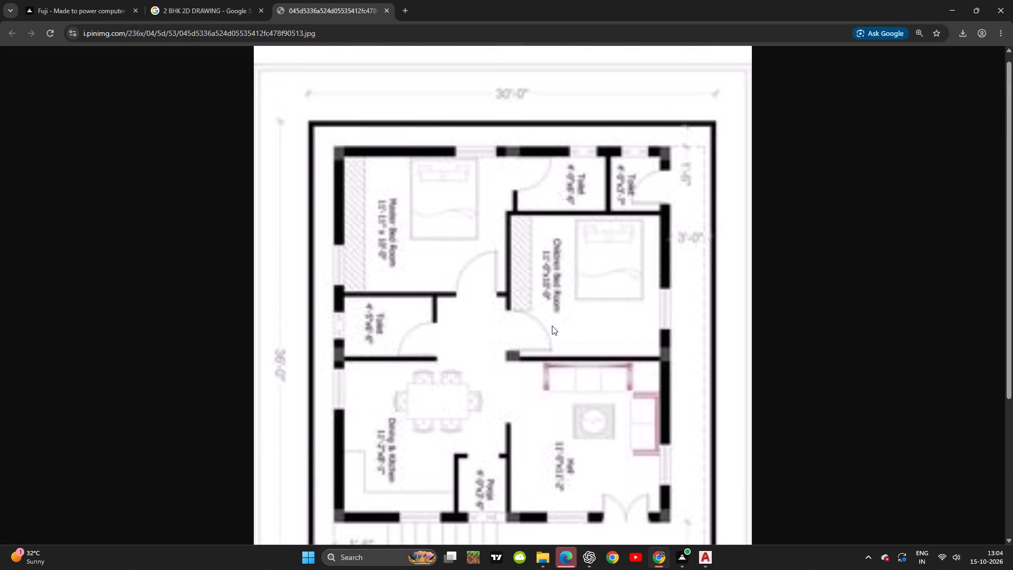
{"action": "key", "text": "alt+Tab"}
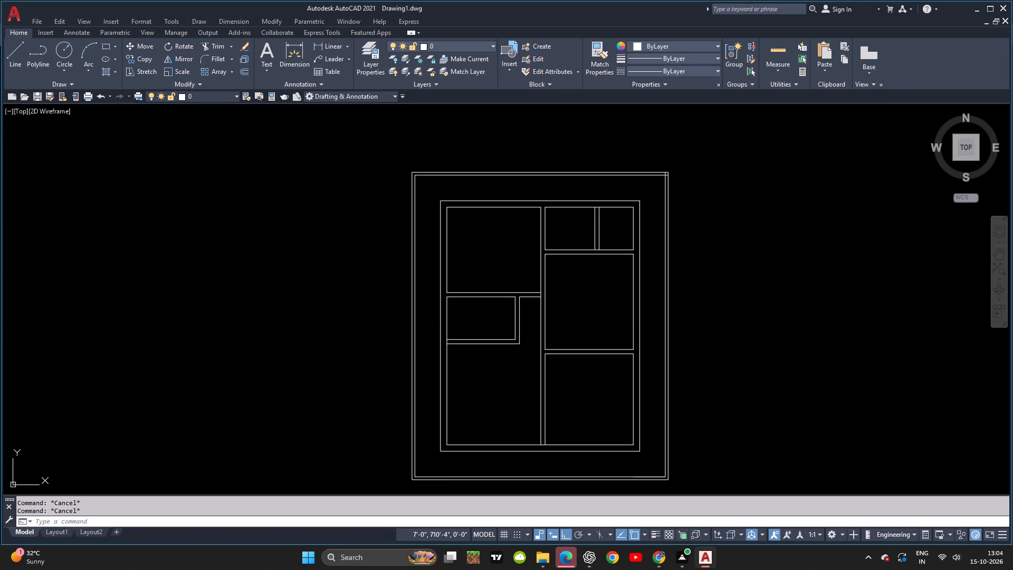
{"action": "key", "text": "alt+Tab"}
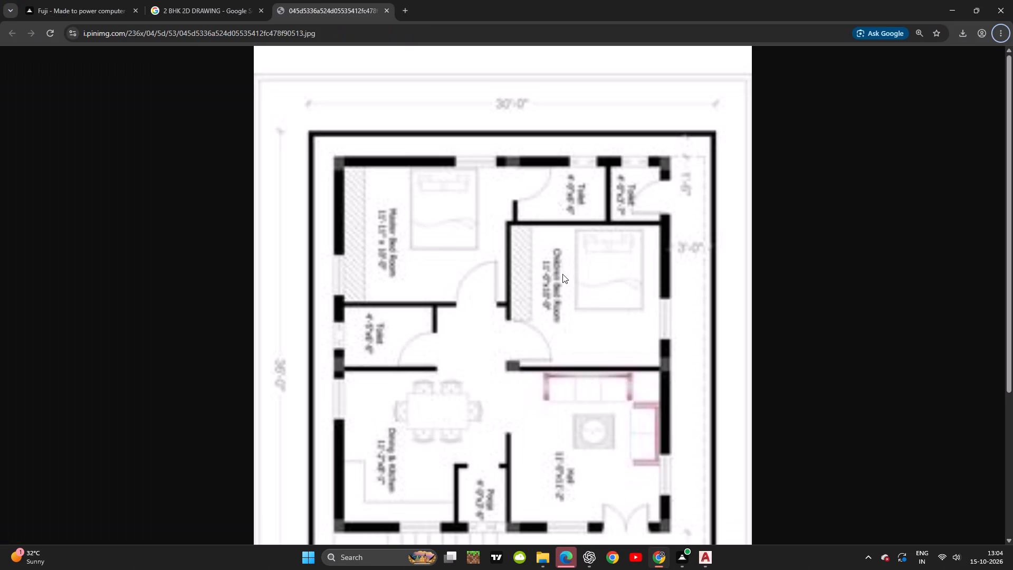
{"action": "key", "text": "alt+Tab"}
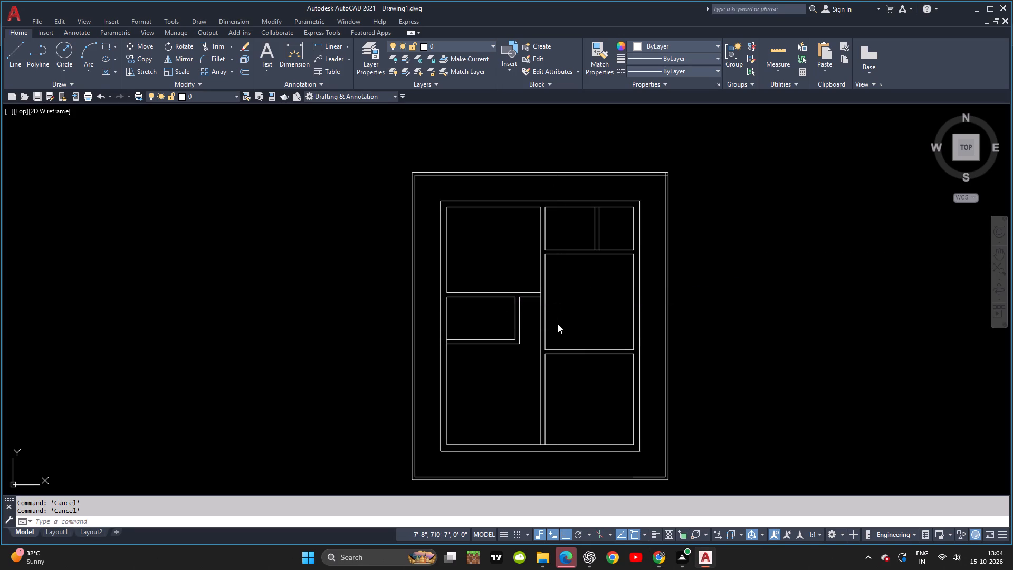
{"action": "key", "text": "alt+Tab"}
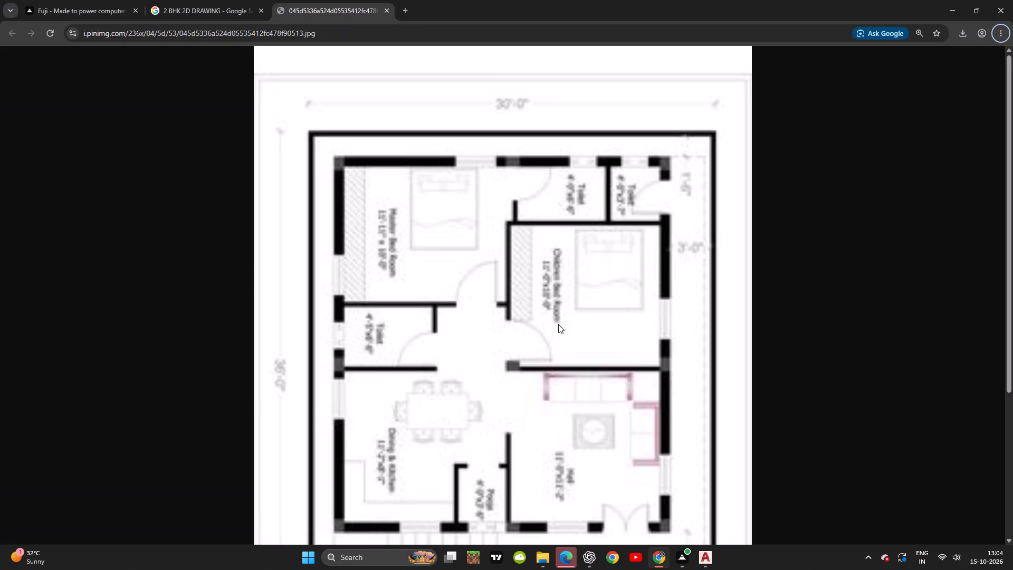
{"action": "key", "text": "alt+Tab"}
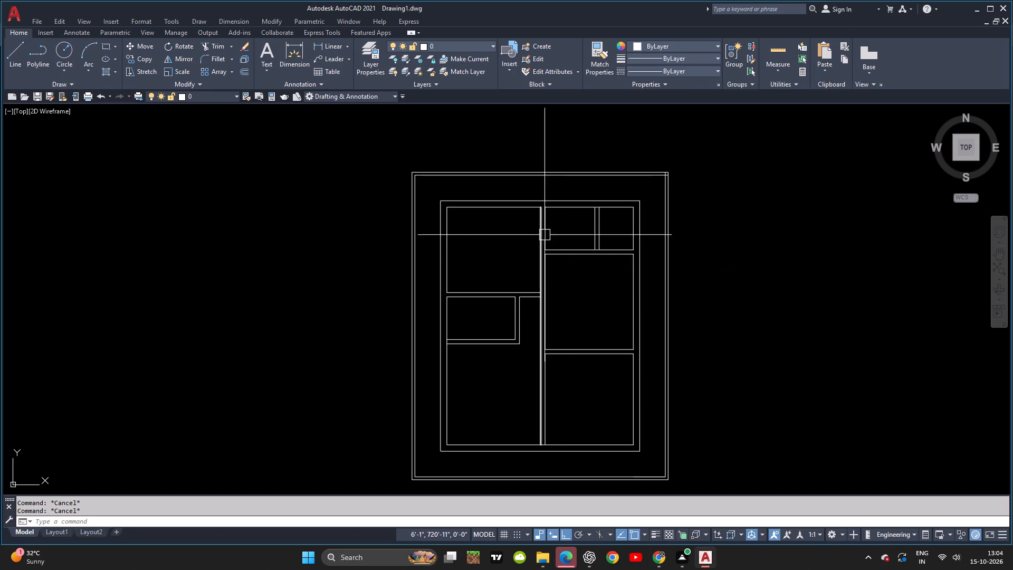
{"action": "key", "text": "alt+Tab"}
{"action": "key", "text": "alt+Tab"}
Offset the top outer wall's inner line above the toilets 4' downward.
{"action": "key", "text": "Escape"}
{"action": "scroll", "coordinate": [588, 208], "scroll_direction": "up", "scroll_amount": 1}
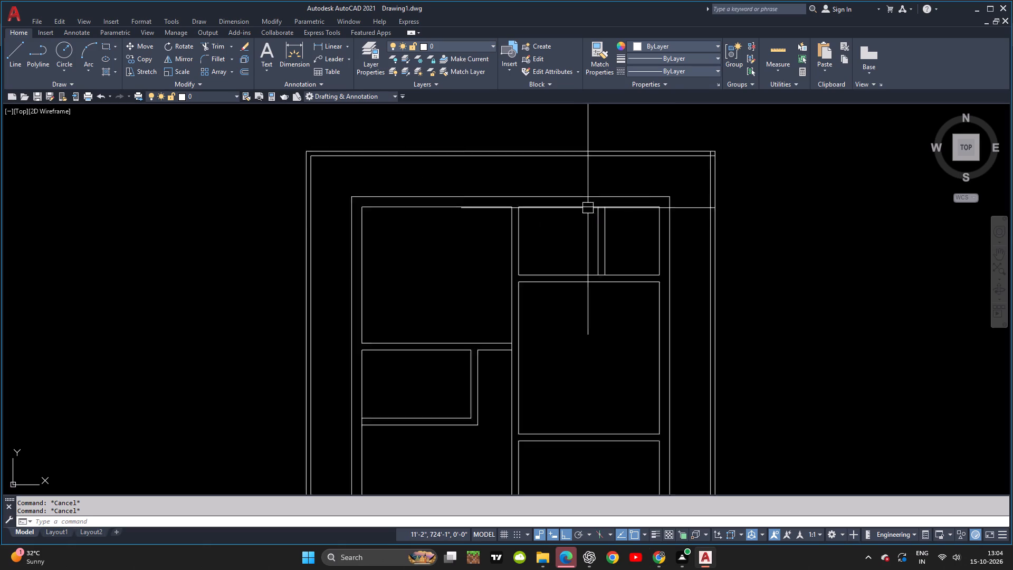
{"action": "scroll", "coordinate": [588, 208], "scroll_direction": "up", "scroll_amount": 1}
{"action": "key", "text": "Escape"}
{"action": "key", "text": "Escape"}
{"action": "type", "text": "O 4'"}
{"action": "key", "text": "Return"}
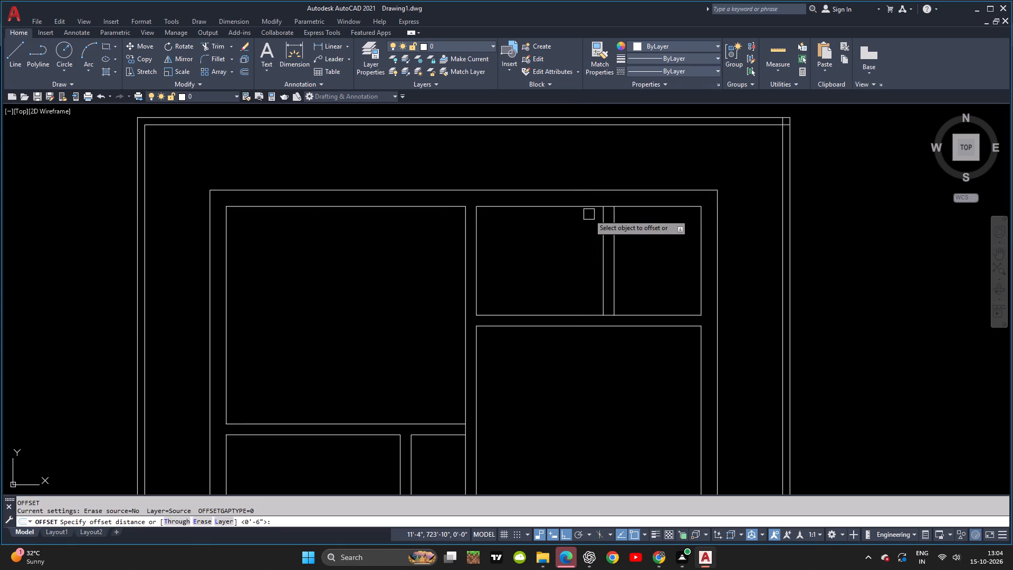
{"action": "left_click", "coordinate": [578, 205]}
{"action": "left_click", "coordinate": [578, 245]}
{"action": "key", "text": "Escape"}
{"action": "key", "text": "Escape"}
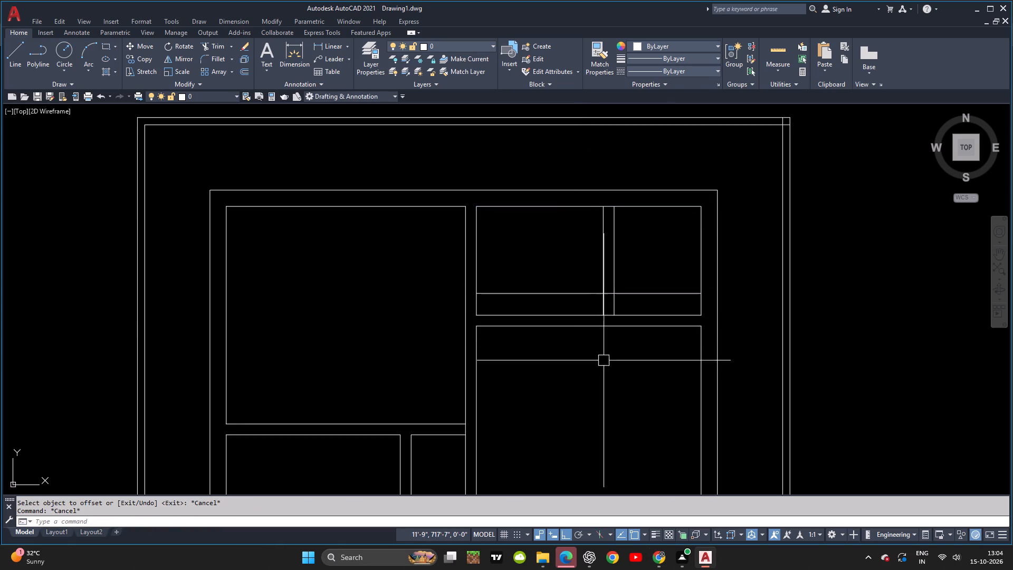
Offset the new horizontal line below the toilets 6 inches downward to form the partition's lower face.
{"action": "left_click", "coordinate": [566, 295]}
{"action": "key", "text": "Escape"}
{"action": "left_click", "coordinate": [578, 307]}
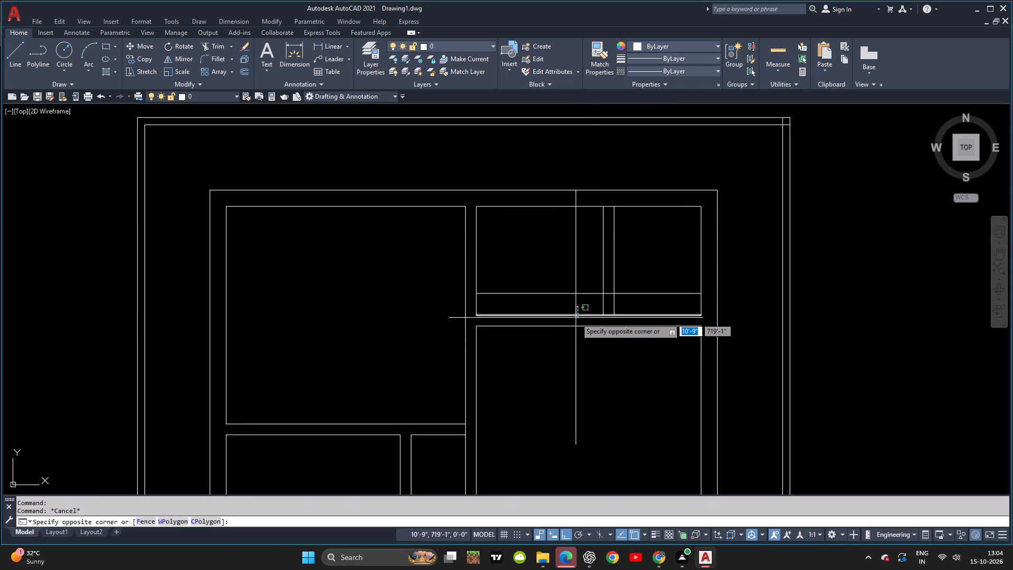
{"action": "key", "text": "Escape"}
{"action": "key", "text": "Escape"}
{"action": "type", "text": "O 6"}
{"action": "key", "text": "space"}
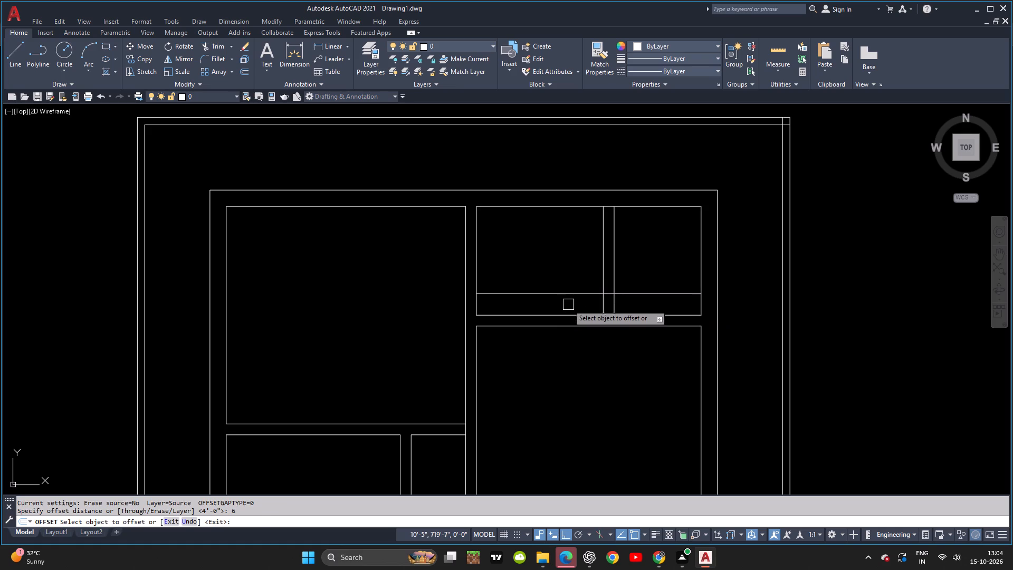
{"action": "left_click", "coordinate": [567, 294]}
{"action": "key", "text": "9"}
{"action": "left_click", "coordinate": [571, 396]}
{"action": "key", "text": "Escape"}
{"action": "key", "text": "Escape"}
Delete the two lines of the old horizontal partition between the toilets and the children's bedroom.
{"action": "scroll", "coordinate": [571, 319], "scroll_direction": "up", "scroll_amount": 3}
{"action": "left_click", "coordinate": [569, 302]}
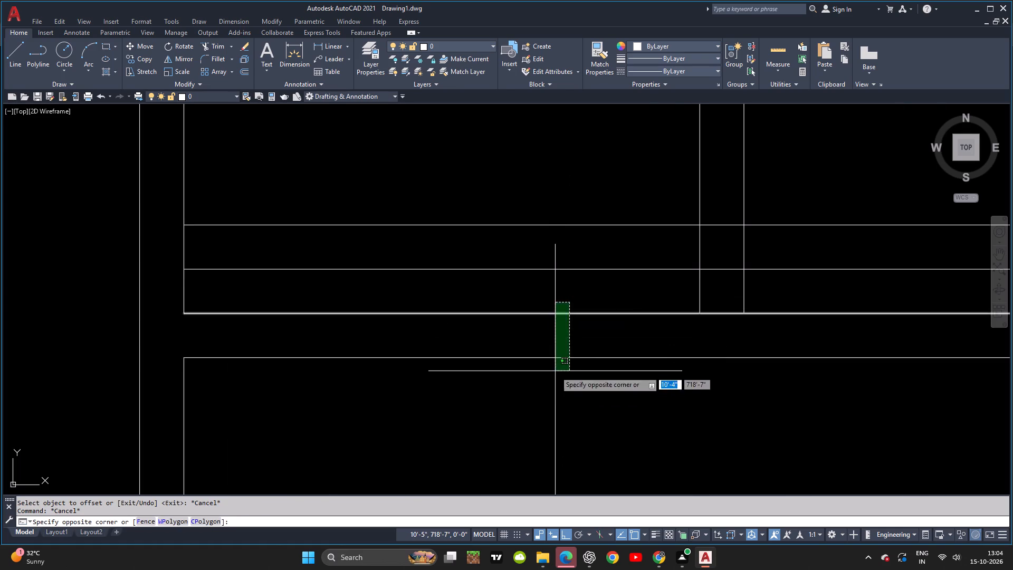
{"action": "left_click", "coordinate": [554, 376]}
{"action": "key", "text": "Delete"}
Stretch the top end of the vertical partition's east line beside the children's bedroom up to meet the upper segment.
{"action": "middle_click_drag", "start_coordinate": [555, 377], "coordinate": [529, 310]}
{"action": "scroll", "coordinate": [529, 309], "scroll_direction": "down", "scroll_amount": 2}
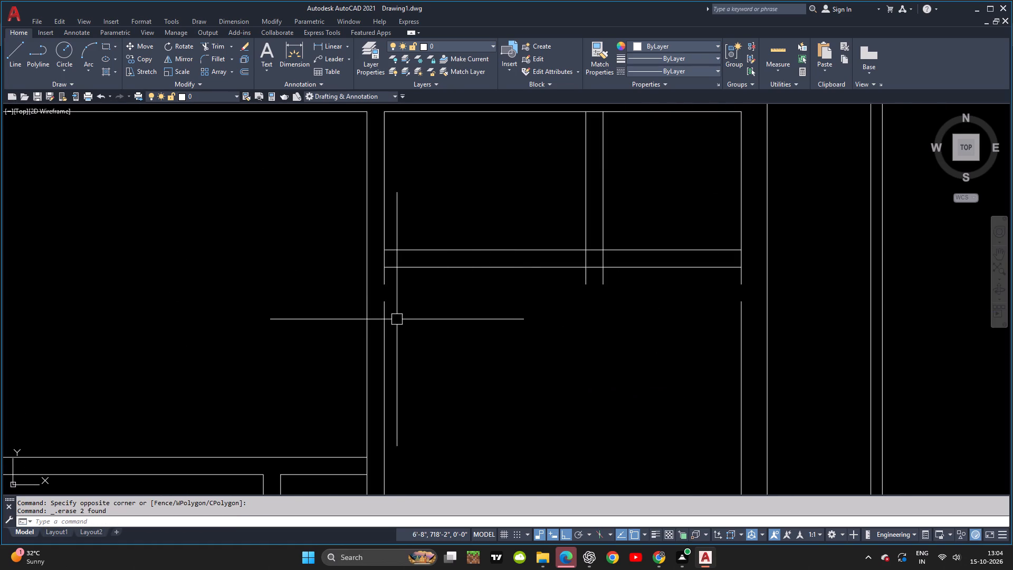
{"action": "left_click", "coordinate": [383, 320]}
{"action": "left_click", "coordinate": [384, 300]}
{"action": "left_click", "coordinate": [380, 282]}
{"action": "key", "text": "Escape"}
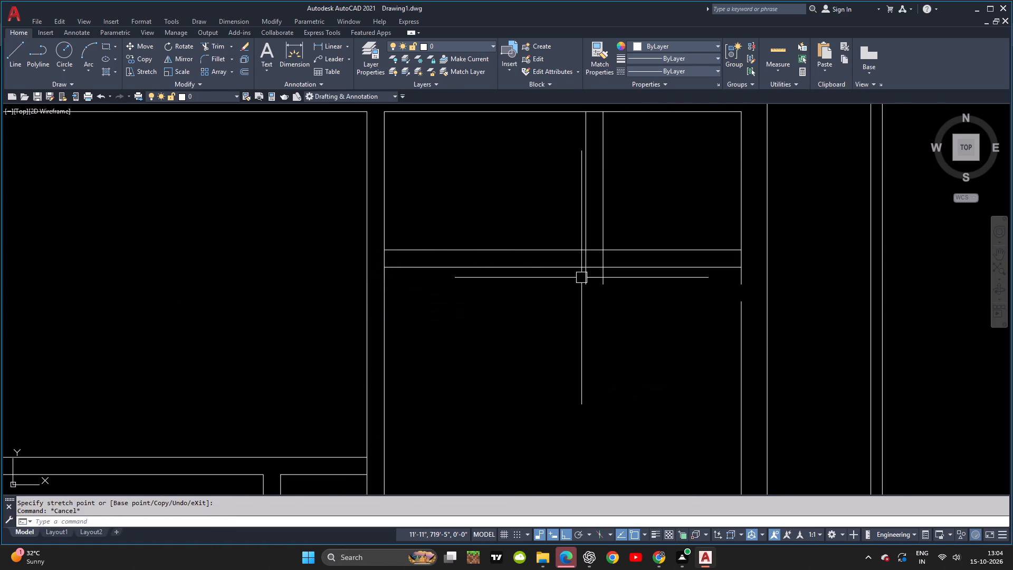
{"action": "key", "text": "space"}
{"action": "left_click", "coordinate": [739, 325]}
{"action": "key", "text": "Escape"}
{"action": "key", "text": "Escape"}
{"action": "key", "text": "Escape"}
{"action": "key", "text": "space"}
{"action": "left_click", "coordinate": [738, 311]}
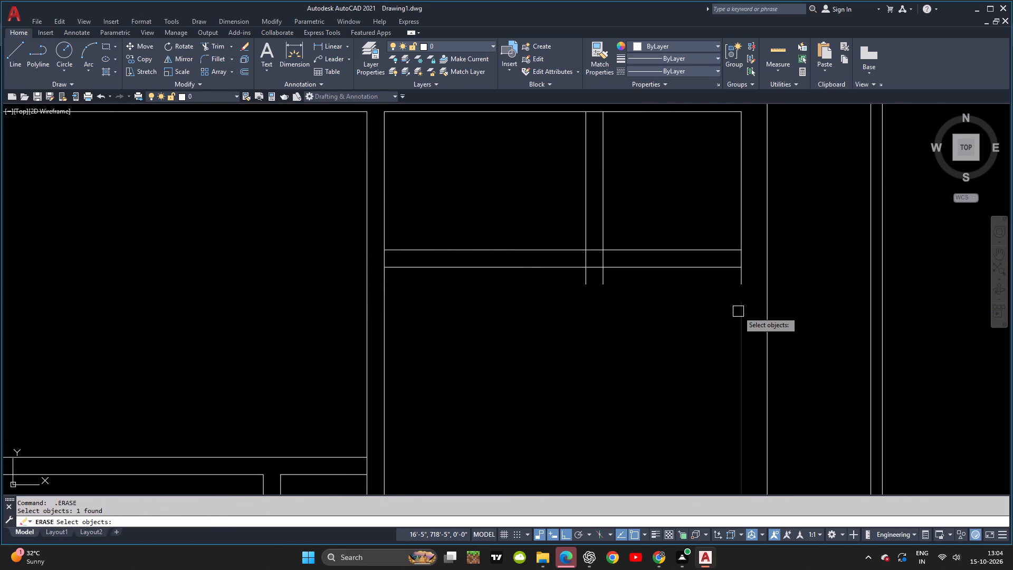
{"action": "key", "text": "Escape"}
Stretch the top end of the east outer wall's inner line up to meet the segment beside the small toilet.
{"action": "left_click", "coordinate": [738, 311]}
{"action": "left_click", "coordinate": [742, 303]}
{"action": "left_click", "coordinate": [740, 282]}
{"action": "key", "text": "Escape"}
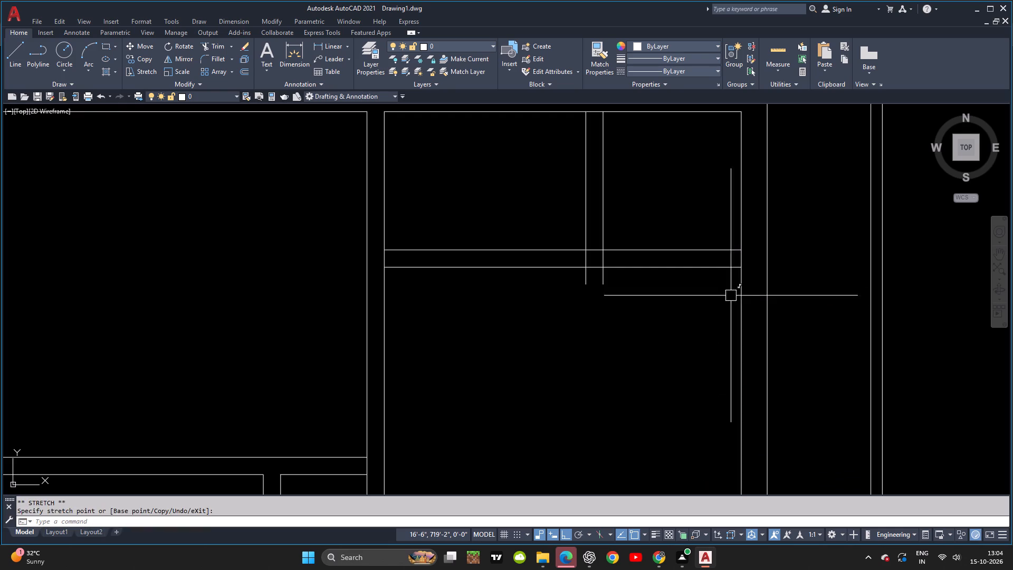
{"action": "key", "text": "Escape"}
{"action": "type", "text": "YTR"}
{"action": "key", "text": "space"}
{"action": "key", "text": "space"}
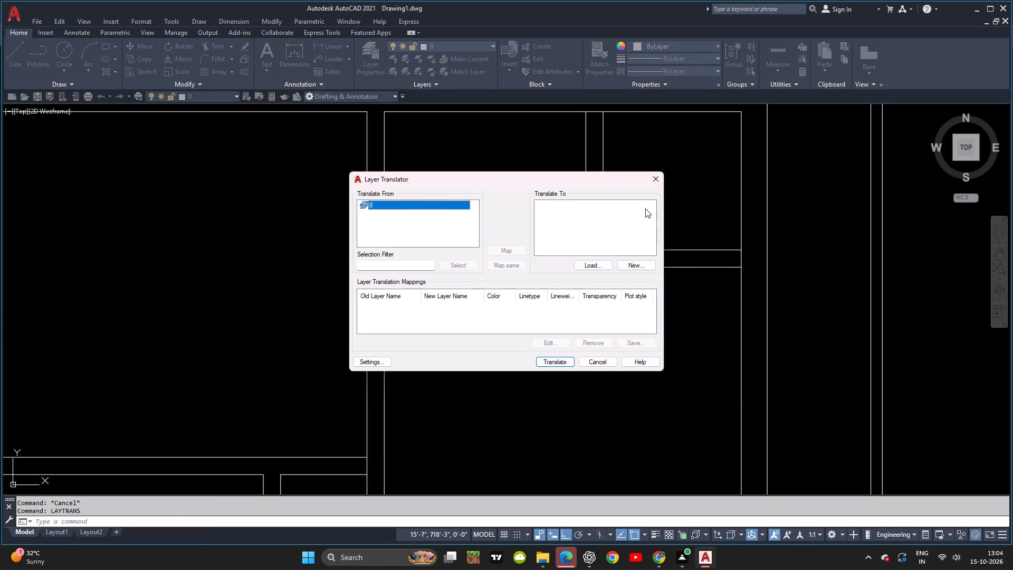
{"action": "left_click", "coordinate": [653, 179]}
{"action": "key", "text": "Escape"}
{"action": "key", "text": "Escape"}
Trim the lines crossing inside the junction of the toilet divider and the horizontal partition below the toilets.
{"action": "type", "text": "TR"}
{"action": "key", "text": "space"}
{"action": "key", "text": "space"}
{"action": "scroll", "coordinate": [616, 256], "scroll_direction": "up", "scroll_amount": 2}
{"action": "left_click", "coordinate": [617, 262]}
{"action": "left_click", "coordinate": [510, 268]}
{"action": "left_click", "coordinate": [564, 218]}
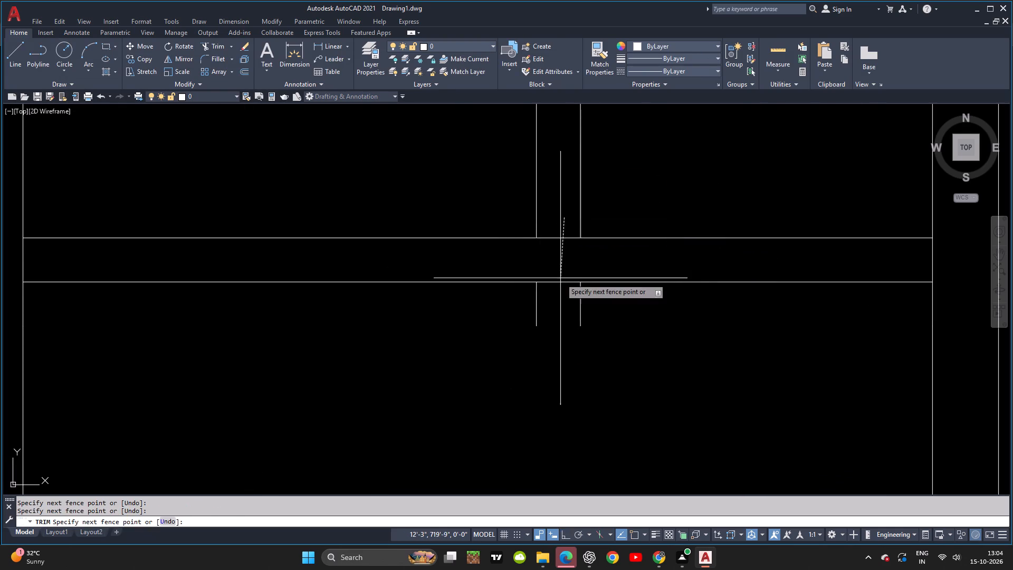
{"action": "left_click", "coordinate": [563, 303]}
{"action": "key", "text": "Escape"}
{"action": "key", "text": "Escape"}
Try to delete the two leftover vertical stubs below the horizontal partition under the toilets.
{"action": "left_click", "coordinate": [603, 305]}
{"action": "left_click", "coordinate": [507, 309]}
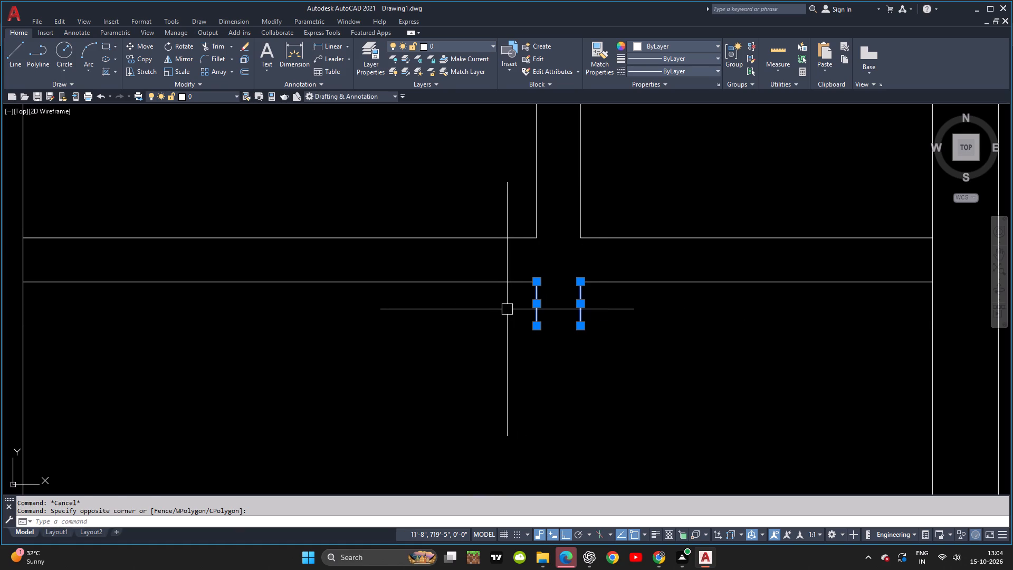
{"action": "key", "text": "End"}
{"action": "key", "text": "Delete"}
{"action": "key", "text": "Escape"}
Stretch the horizontal partition's lower line eastward to close the gap under the toilet divider.
{"action": "left_click", "coordinate": [518, 279]}
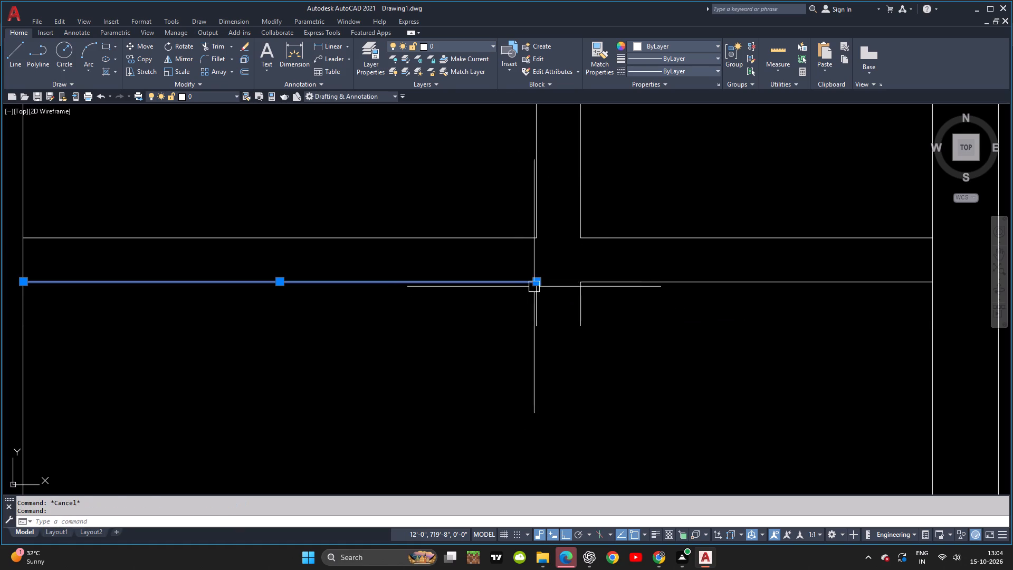
{"action": "left_click", "coordinate": [536, 283]}
{"action": "left_click", "coordinate": [581, 283]}
{"action": "key", "text": "Escape"}
Delete the two leftover vertical stubs below the horizontal partition under the toilets.
{"action": "left_click", "coordinate": [609, 299]}
{"action": "left_click", "coordinate": [495, 332]}
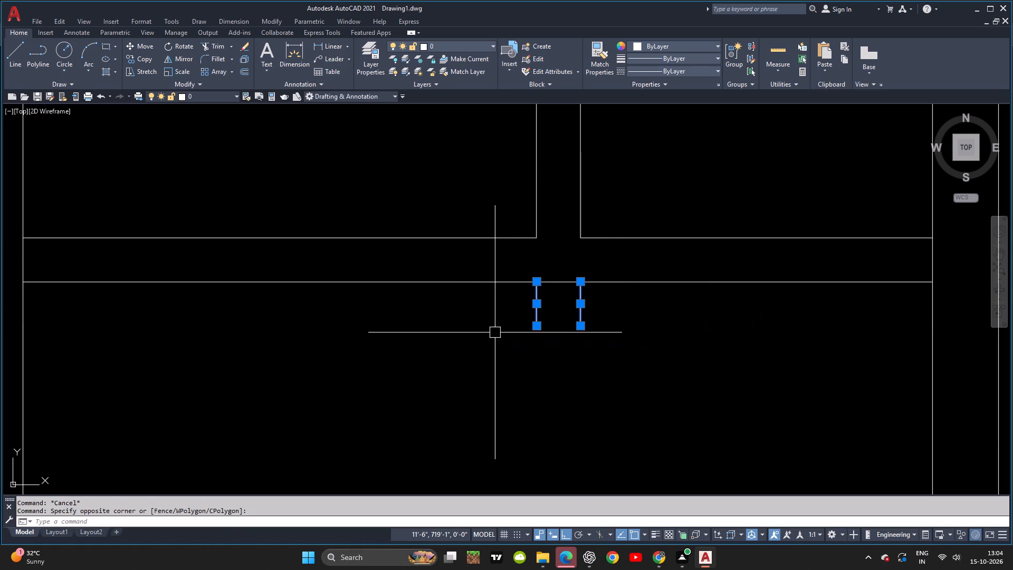
{"action": "key", "text": "Delete"}
{"action": "key", "text": "Delete"}
Trim the vertical partition's east line between the horizontal partition's two faces at its west end.
{"action": "scroll", "coordinate": [508, 344], "scroll_direction": "down", "scroll_amount": 3}
{"action": "middle_click_drag", "start_coordinate": [504, 265], "coordinate": [509, 223]}
{"action": "middle_click_drag", "start_coordinate": [549, 349], "coordinate": [541, 307]}
{"action": "key", "text": "Escape"}
{"action": "key", "text": "Escape"}
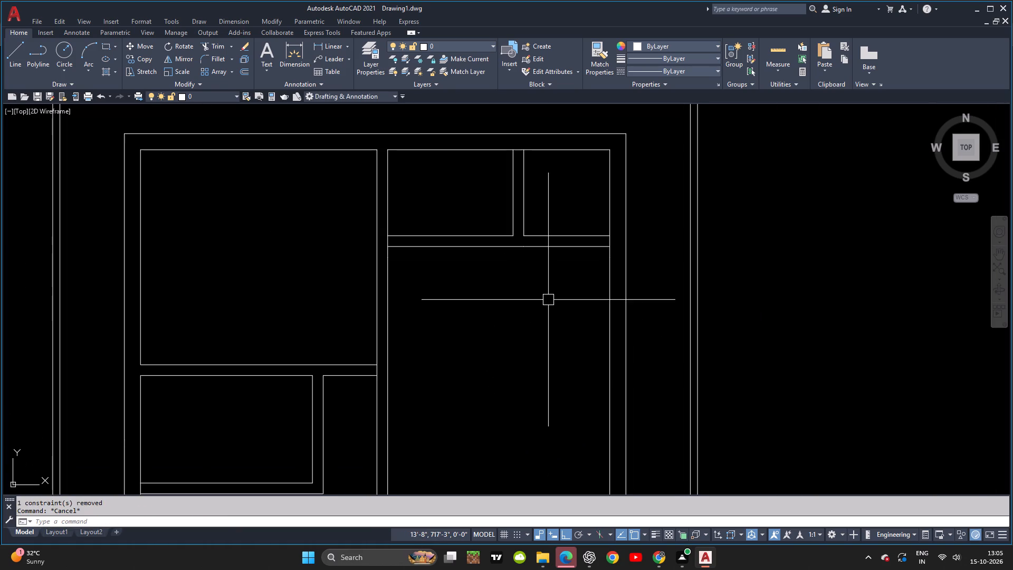
{"action": "key", "text": "t"}
{"action": "key", "text": "r"}
{"action": "key", "text": "space"}
{"action": "key", "text": "space"}
{"action": "scroll", "coordinate": [399, 239], "scroll_direction": "up", "scroll_amount": 3}
{"action": "left_click", "coordinate": [378, 249]}
{"action": "left_click", "coordinate": [333, 254]}
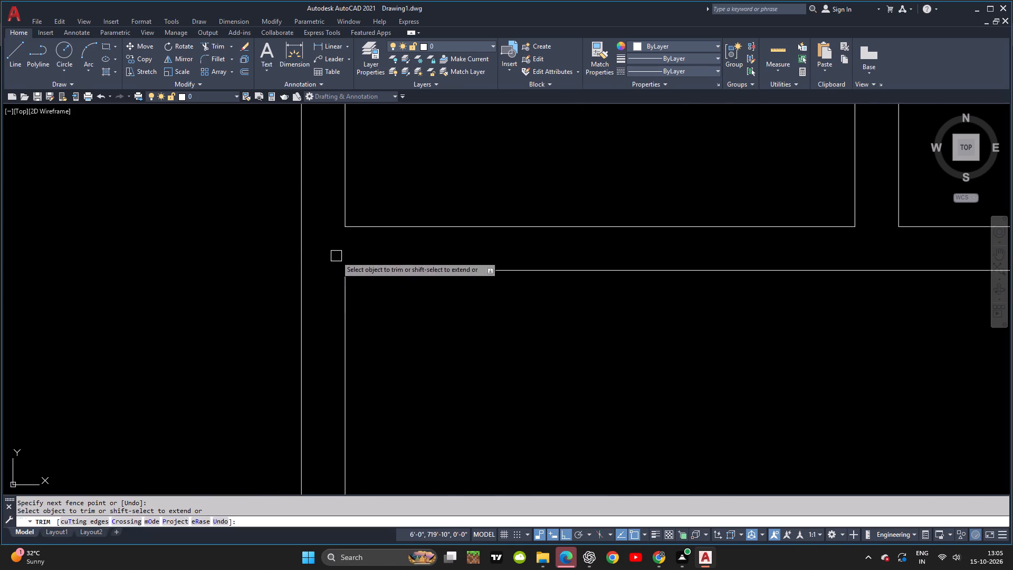
{"action": "key", "text": "Escape"}
Trim the east outer wall's inner line between the two faces of the partition below the toilets.
{"action": "scroll", "coordinate": [490, 291], "scroll_direction": "down", "scroll_amount": 2}
{"action": "middle_click_drag", "start_coordinate": [450, 293], "coordinate": [393, 287]}
{"action": "key", "text": "space"}
{"action": "scroll", "coordinate": [740, 263], "scroll_direction": "up", "scroll_amount": 3}
{"action": "key", "text": "space"}
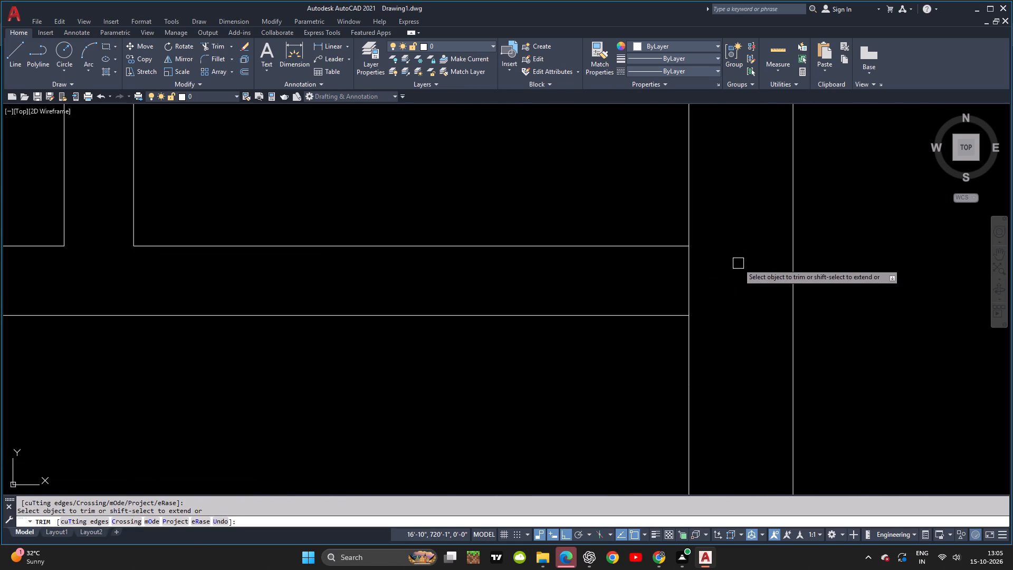
{"action": "left_click", "coordinate": [738, 263]}
{"action": "left_click", "coordinate": [668, 275]}
{"action": "key", "text": "Escape"}
Compare the drawn toilets, bedrooms and hall with the reference plan image in the browser.
{"action": "scroll", "coordinate": [673, 329], "scroll_direction": "down", "scroll_amount": 2}
{"action": "scroll", "coordinate": [727, 312], "scroll_direction": "down", "scroll_amount": 1}
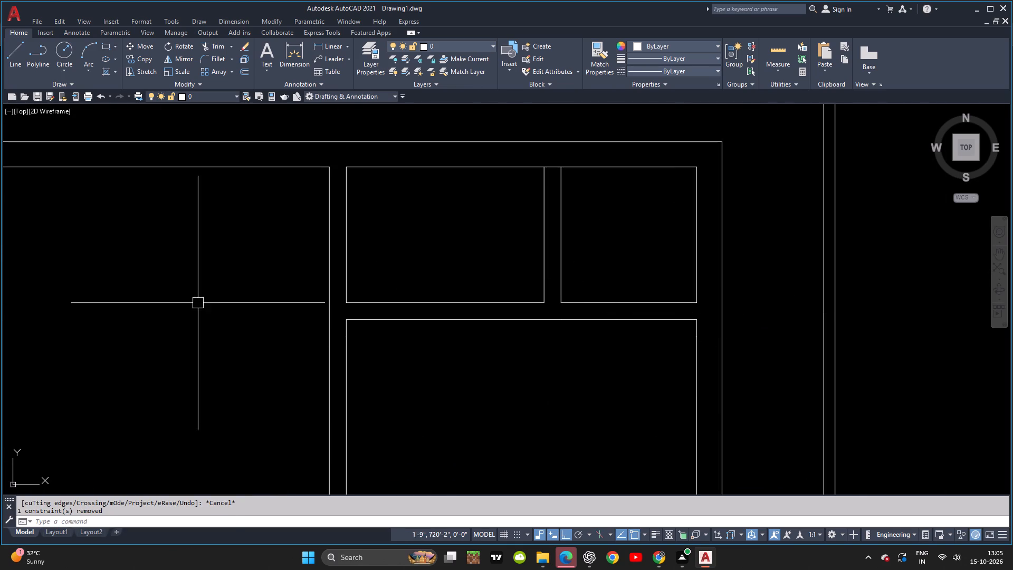
{"action": "scroll", "coordinate": [377, 271], "scroll_direction": "down", "scroll_amount": 4}
{"action": "middle_click", "coordinate": [457, 317]}
{"action": "scroll", "coordinate": [414, 294], "scroll_direction": "up", "scroll_amount": 2}
{"action": "key", "text": "Escape"}
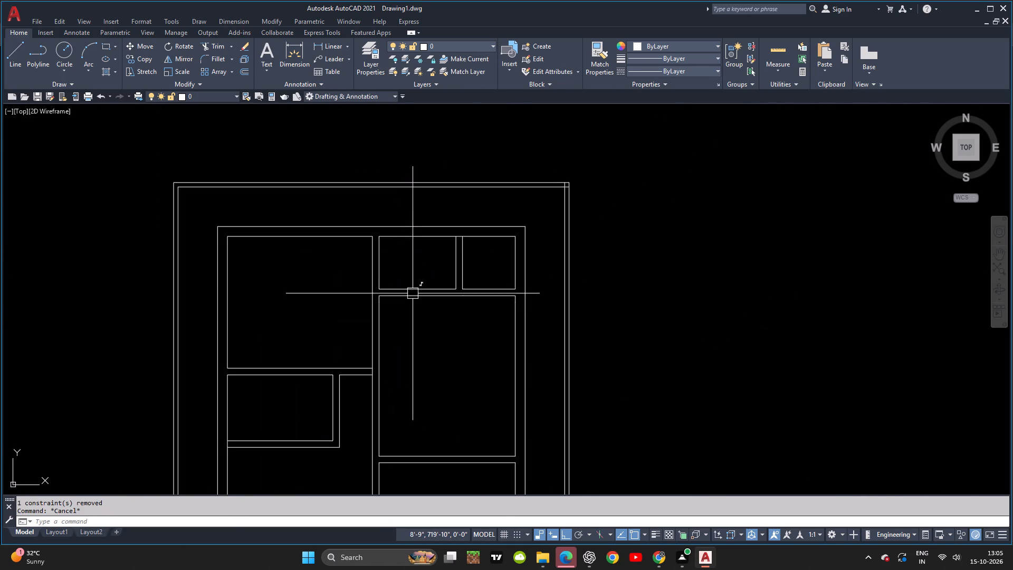
{"action": "key", "text": "alt+Tab"}
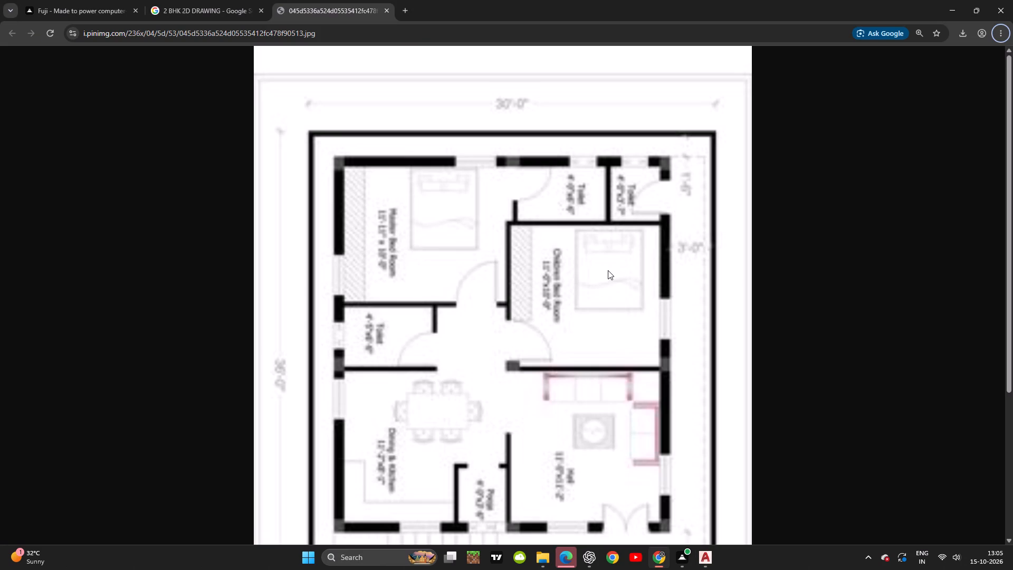
{"action": "scroll", "coordinate": [608, 270], "scroll_direction": "down", "scroll_amount": 2}
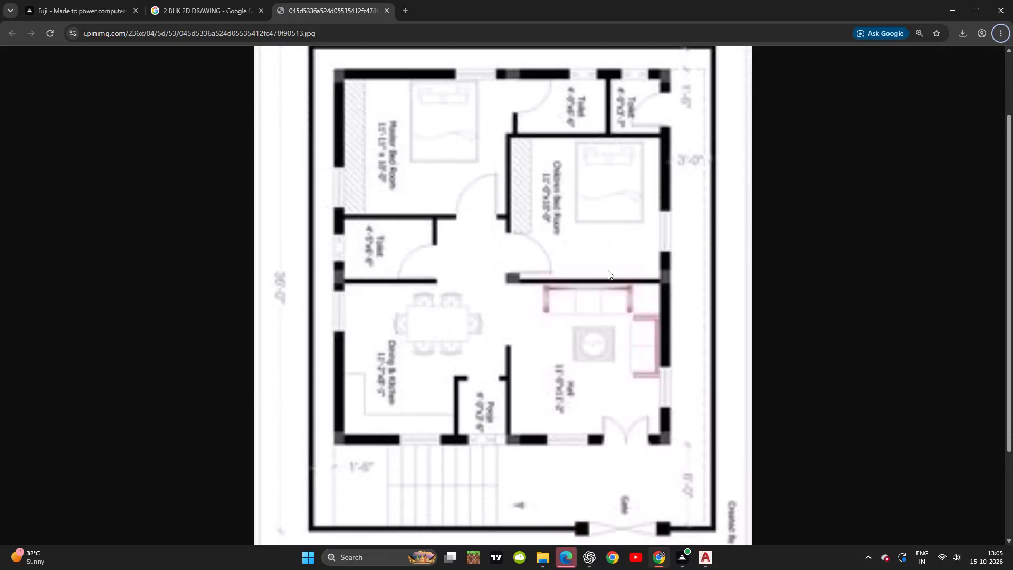
{"action": "scroll", "coordinate": [608, 270], "scroll_direction": "up", "scroll_amount": 3}
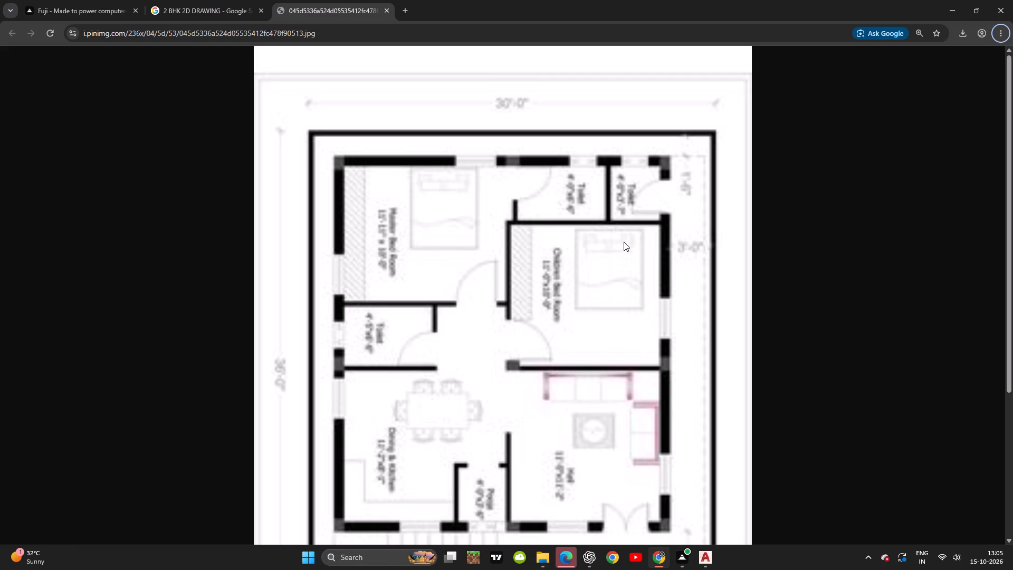
{"action": "scroll", "coordinate": [622, 251], "scroll_direction": "down", "scroll_amount": 5}
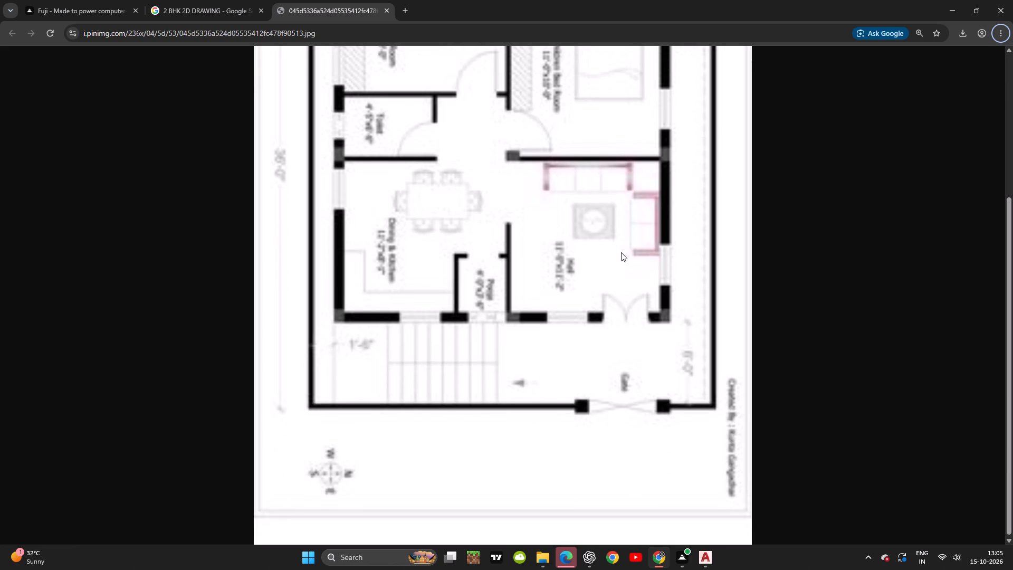
{"action": "scroll", "coordinate": [621, 252], "scroll_direction": "up", "scroll_amount": 7}
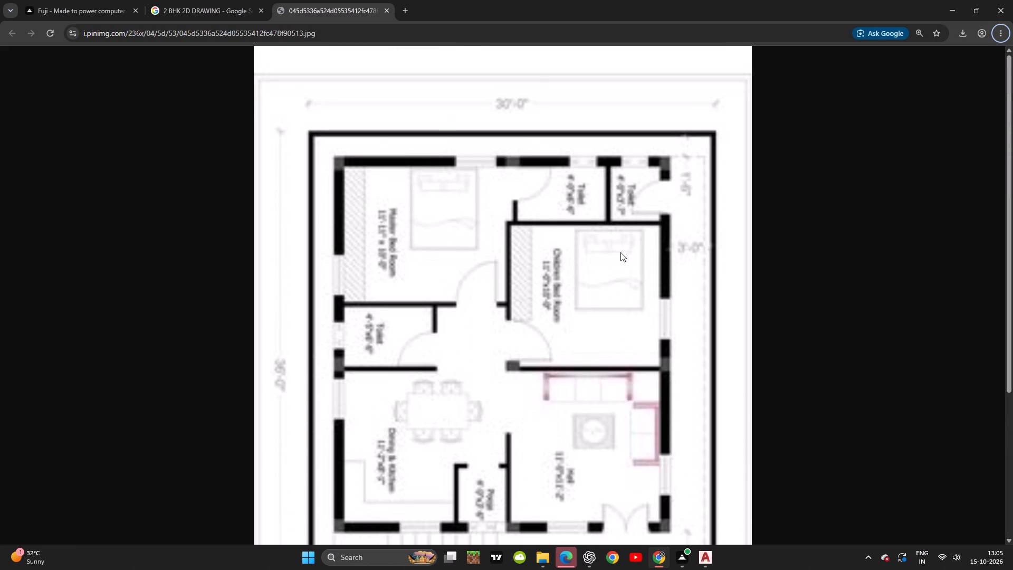
{"action": "key", "text": "alt+Tab"}
{"action": "scroll", "coordinate": [505, 281], "scroll_direction": "down", "scroll_amount": 1}
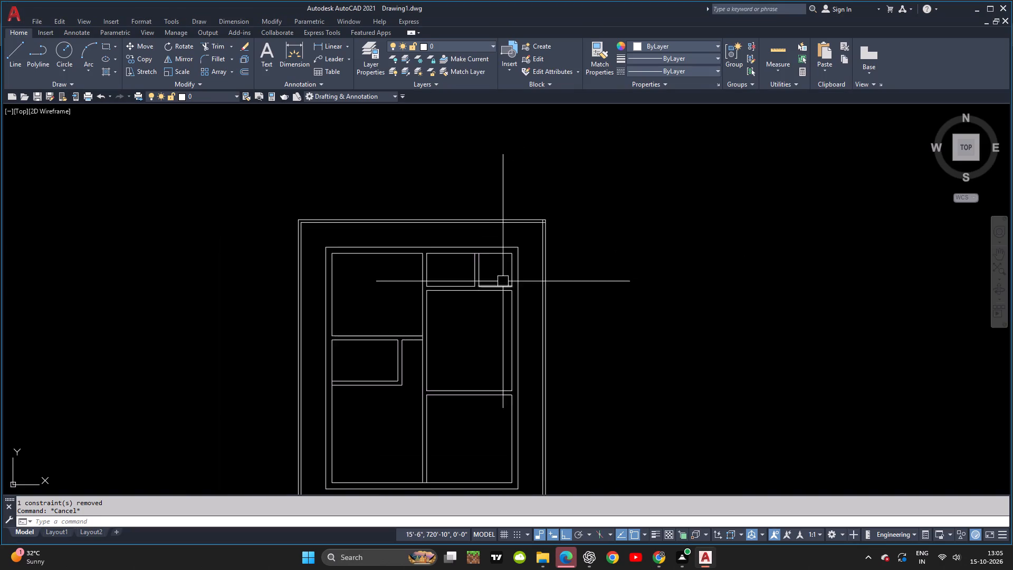
{"action": "middle_click_drag", "start_coordinate": [491, 279], "coordinate": [472, 218]}
{"action": "key", "text": "alt+Tab"}
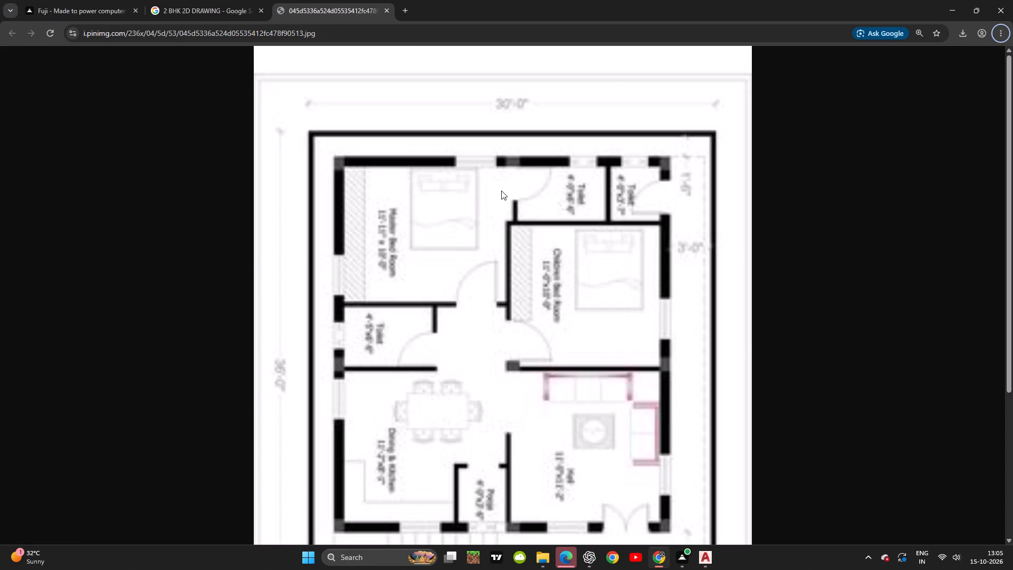
Measure the larger toilet's west wall line with a temporary aligned dimension.
{"action": "key", "text": "alt+Tab"}
{"action": "scroll", "coordinate": [376, 216], "scroll_direction": "up", "scroll_amount": 2}
{"action": "type", "text": "DA"}
{"action": "key", "text": "space"}
{"action": "key", "text": "space"}
{"action": "left_click", "coordinate": [456, 211]}
{"action": "scroll", "coordinate": [476, 208], "scroll_direction": "up", "scroll_amount": 2}
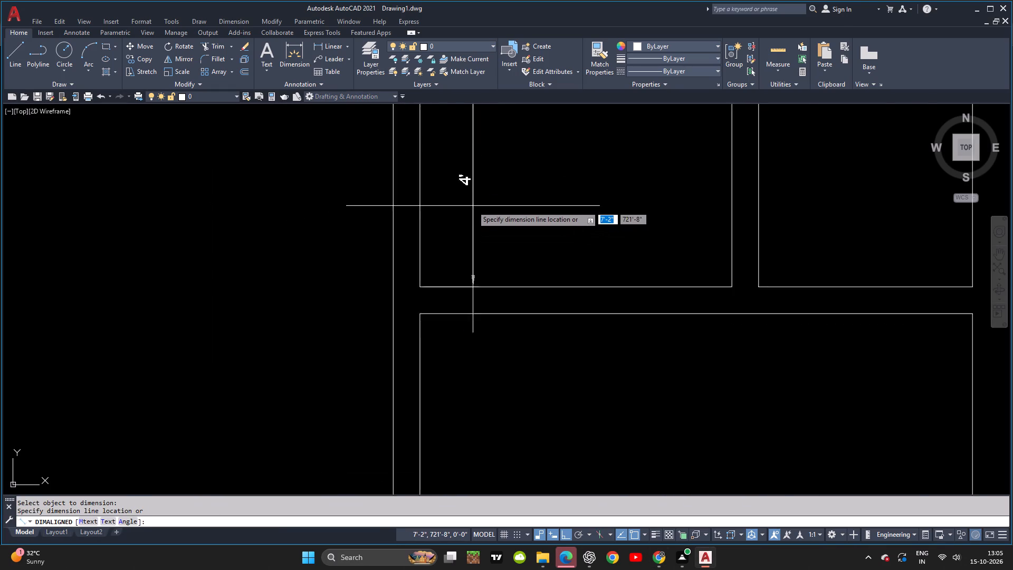
{"action": "scroll", "coordinate": [472, 206], "scroll_direction": "up", "scroll_amount": 1}
{"action": "scroll", "coordinate": [472, 206], "scroll_direction": "down", "scroll_amount": 2}
{"action": "key", "text": "Escape"}
{"action": "scroll", "coordinate": [471, 205], "scroll_direction": "down", "scroll_amount": 1}
{"action": "middle_click_drag", "start_coordinate": [457, 203], "coordinate": [506, 222]}
{"action": "scroll", "coordinate": [456, 212], "scroll_direction": "down", "scroll_amount": 1}
{"action": "middle_click_drag", "start_coordinate": [459, 215], "coordinate": [487, 234]}
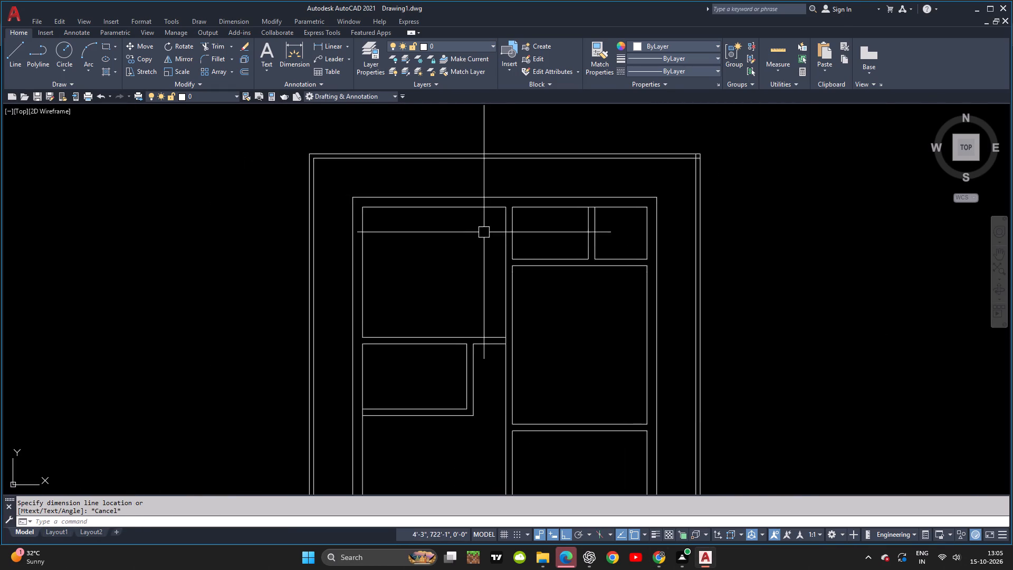
{"action": "middle_click_drag", "start_coordinate": [455, 211], "coordinate": [410, 184]}
{"action": "middle_click_drag", "start_coordinate": [412, 184], "coordinate": [397, 174]}
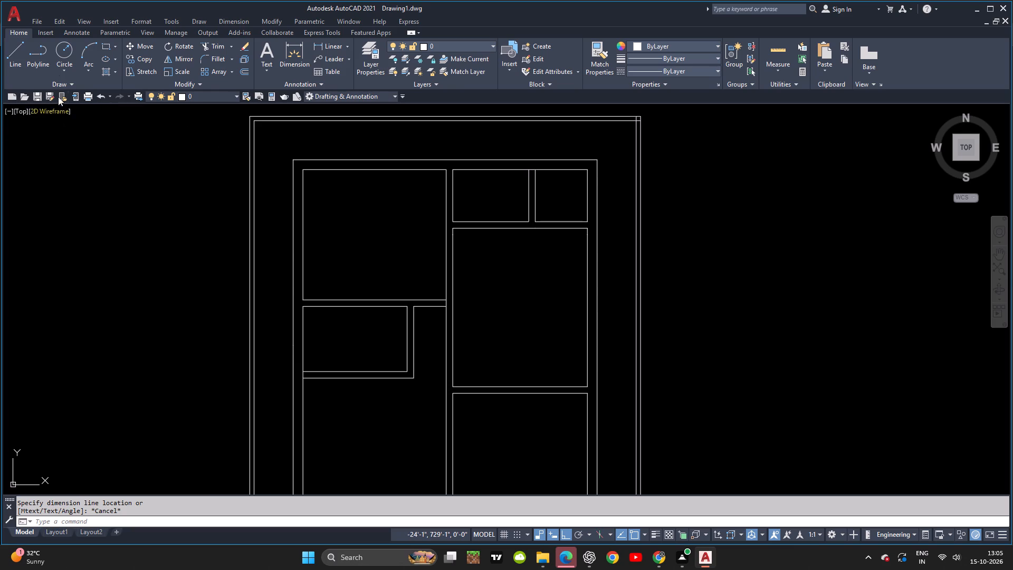
Search the application's commands for FUR and clear the search.
{"action": "left_click", "coordinate": [18, 11]}
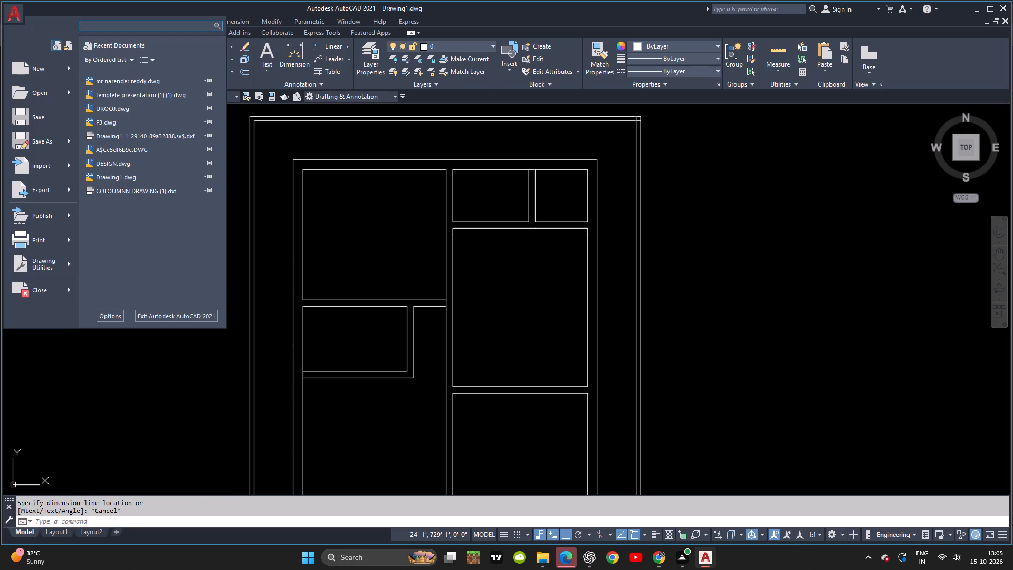
{"action": "left_click", "coordinate": [99, 27]}
{"action": "type", "text": "FUR"}
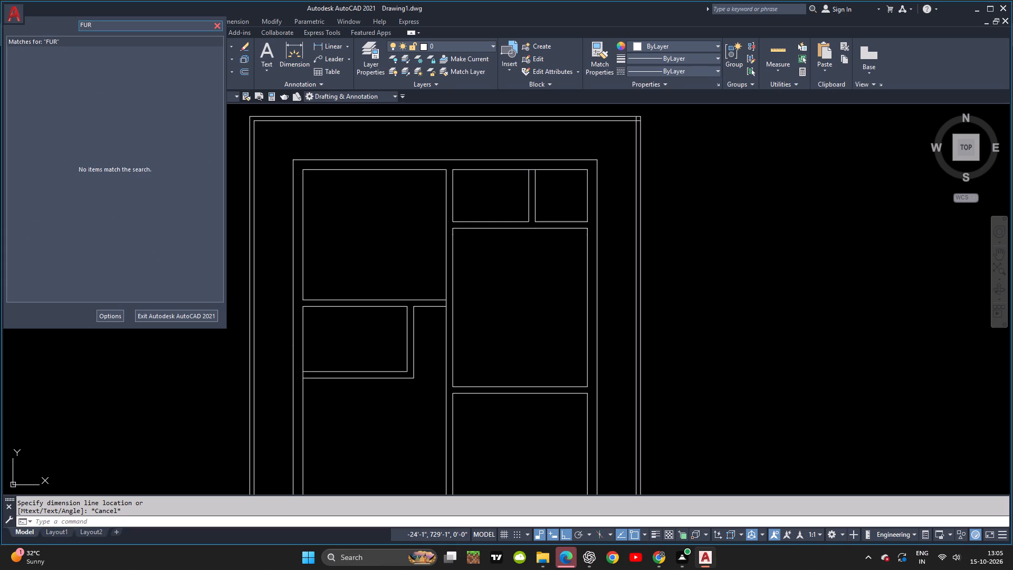
{"action": "key", "text": "BackSpace"}
{"action": "key", "text": "BackSpace"}
{"action": "key", "text": "BackSpace"}
{"action": "key", "text": "BackSpace"}
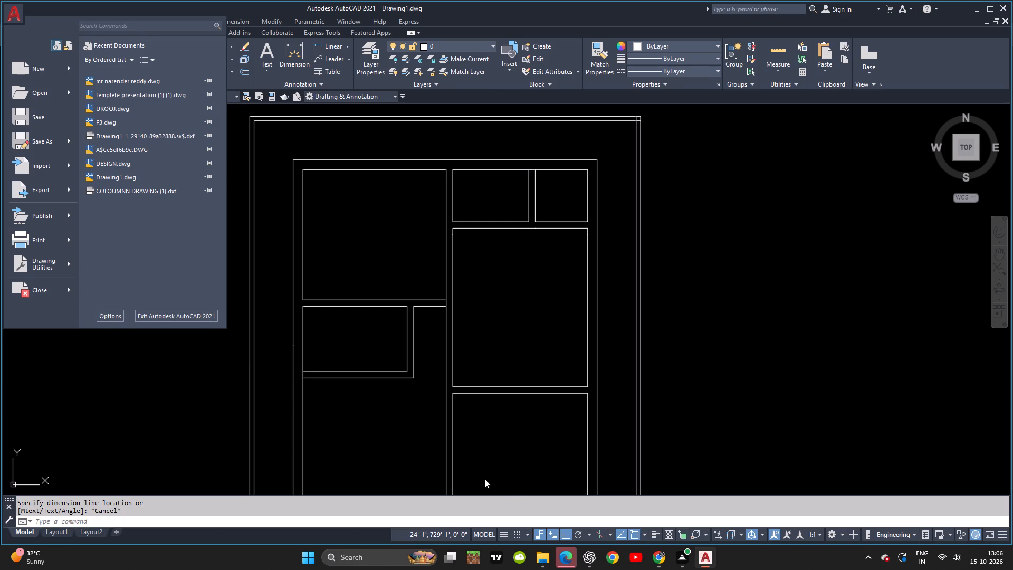
Switch to File Explorer, search Home for FURNITURE and look through the files found.
{"action": "left_click", "coordinate": [542, 569]}
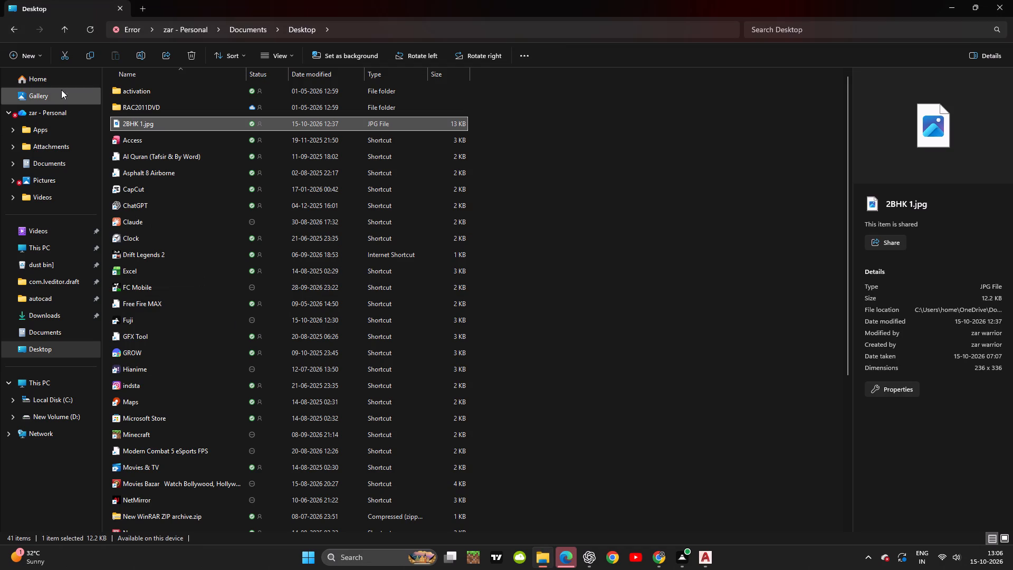
{"action": "left_click", "coordinate": [59, 79]}
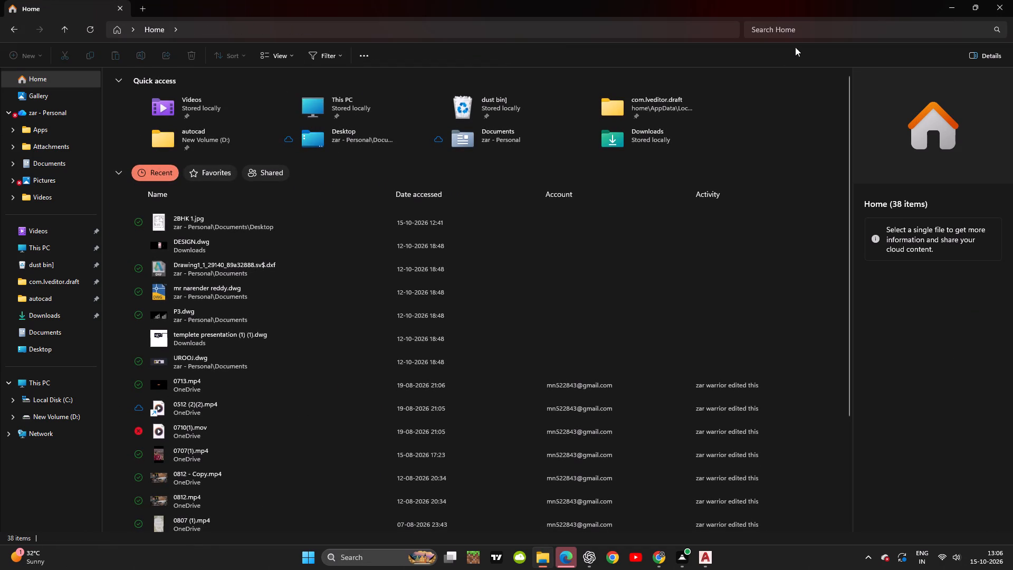
{"action": "left_click", "coordinate": [796, 31]}
{"action": "type", "text": "FUR"}
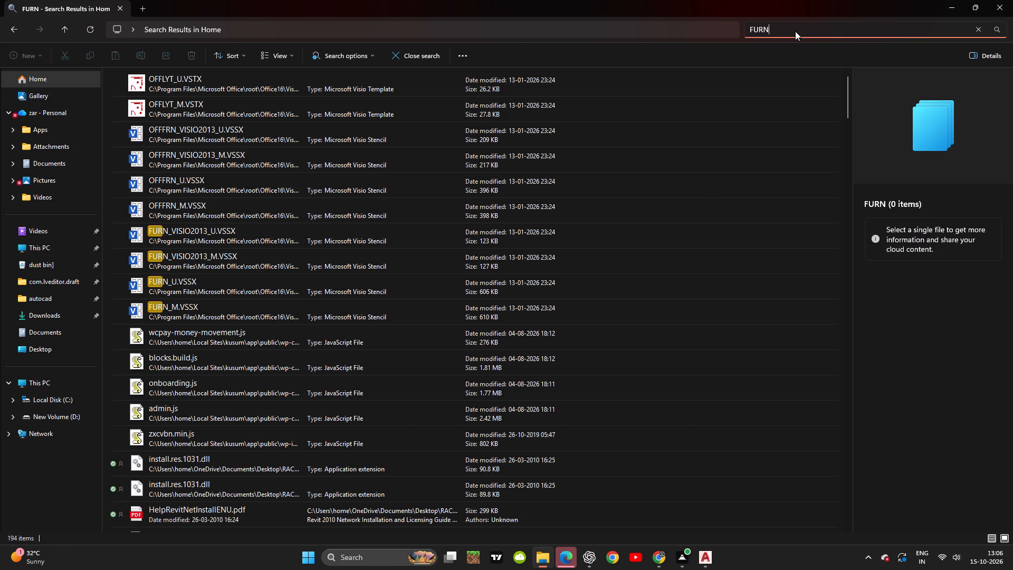
{"action": "key", "text": "i"}
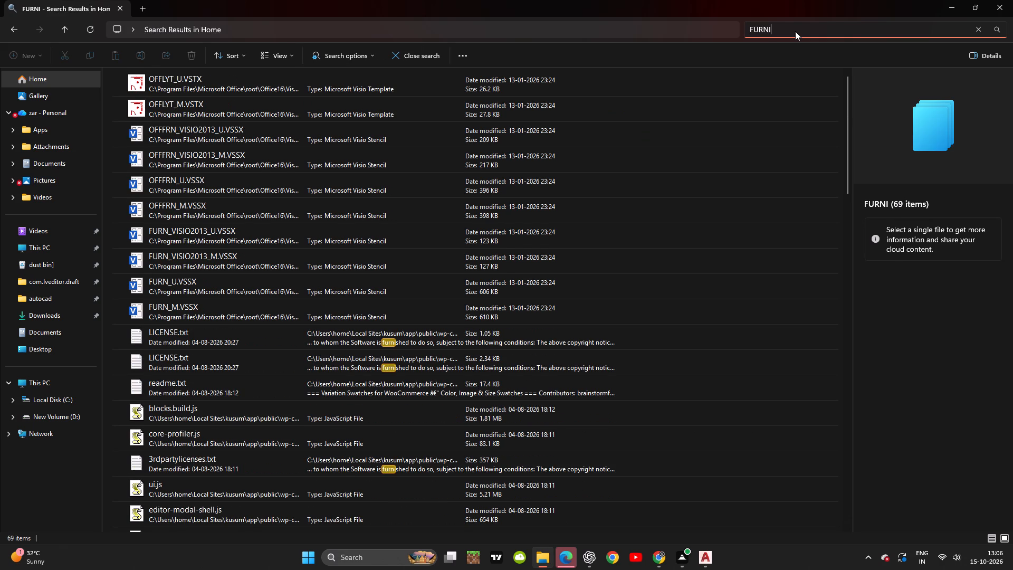
{"action": "type", "text": "TURE"}
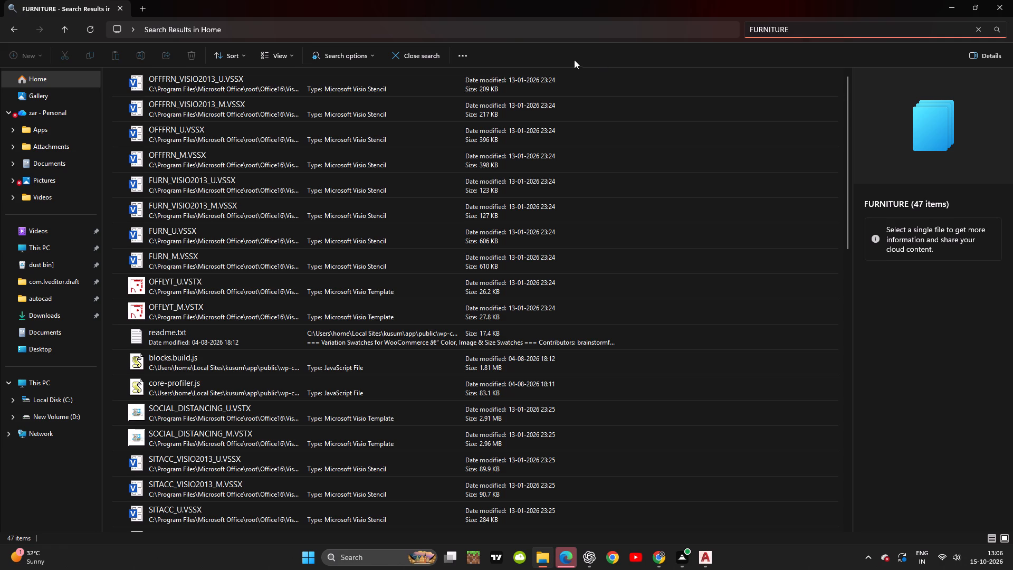
{"action": "scroll", "coordinate": [582, 123], "scroll_direction": "down", "scroll_amount": 15}
{"action": "scroll", "coordinate": [584, 185], "scroll_direction": "up", "scroll_amount": 3}
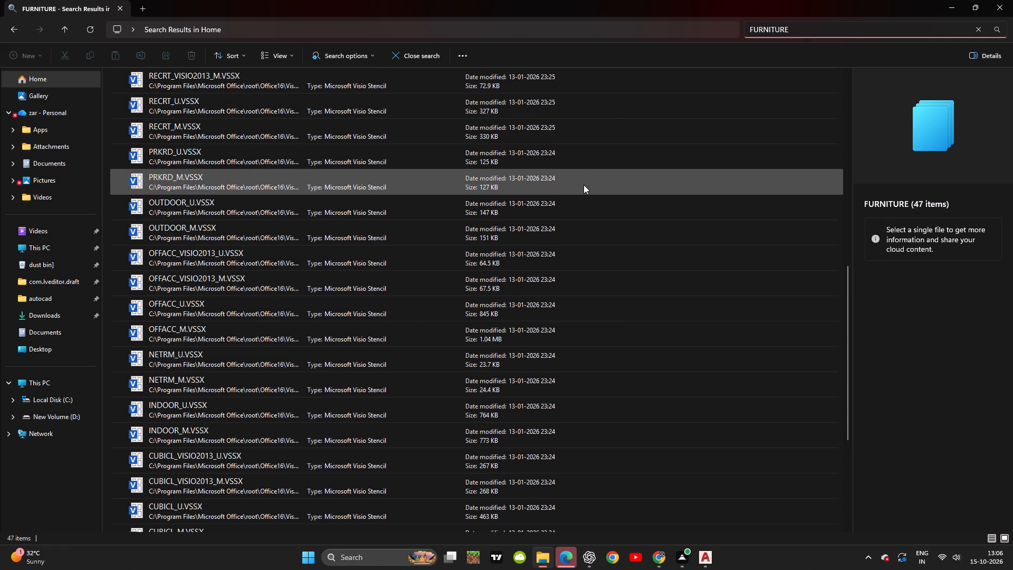
{"action": "scroll", "coordinate": [584, 185], "scroll_direction": "up", "scroll_amount": 11}
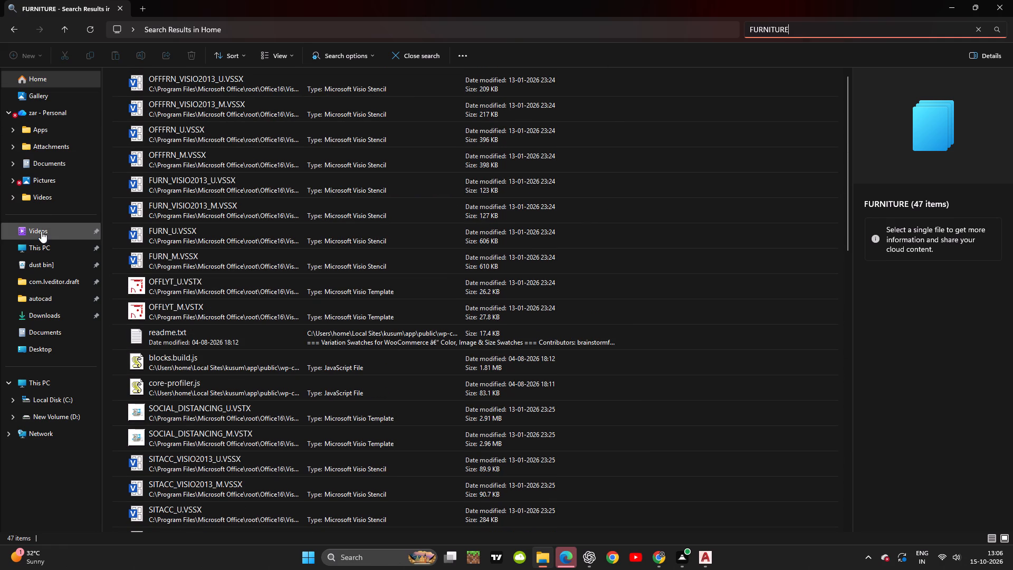
Look in the autocad folder, and search the Documents folder for FURNITURE.
{"action": "left_click", "coordinate": [54, 292]}
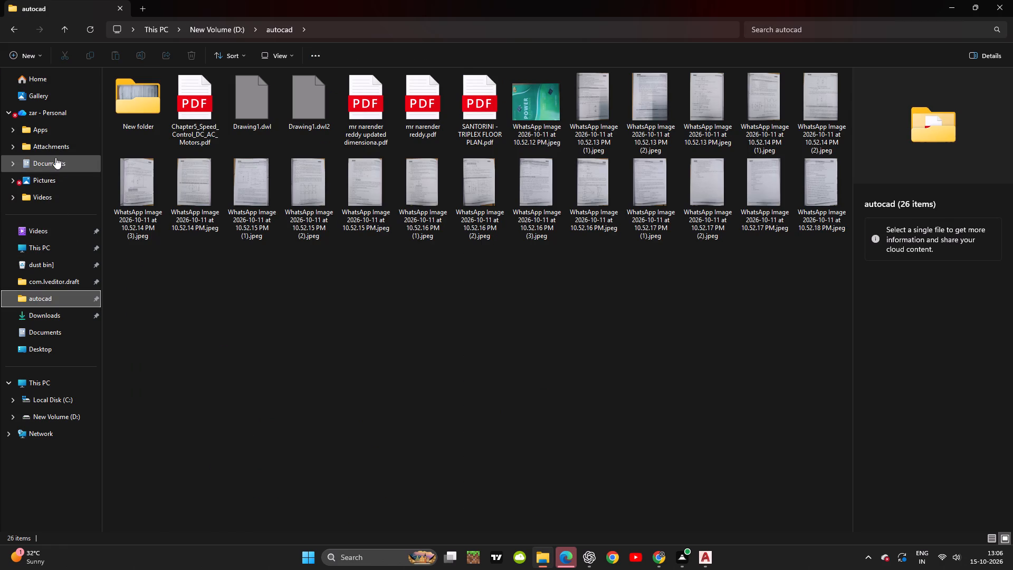
{"action": "left_click", "coordinate": [58, 172]}
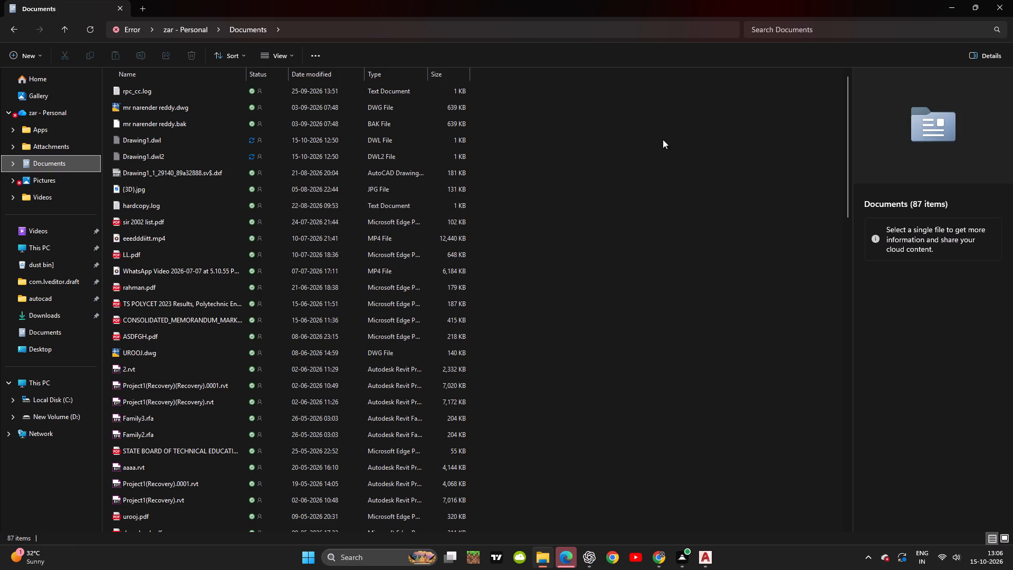
{"action": "left_click", "coordinate": [808, 24]}
{"action": "type", "text": "FURNI"}
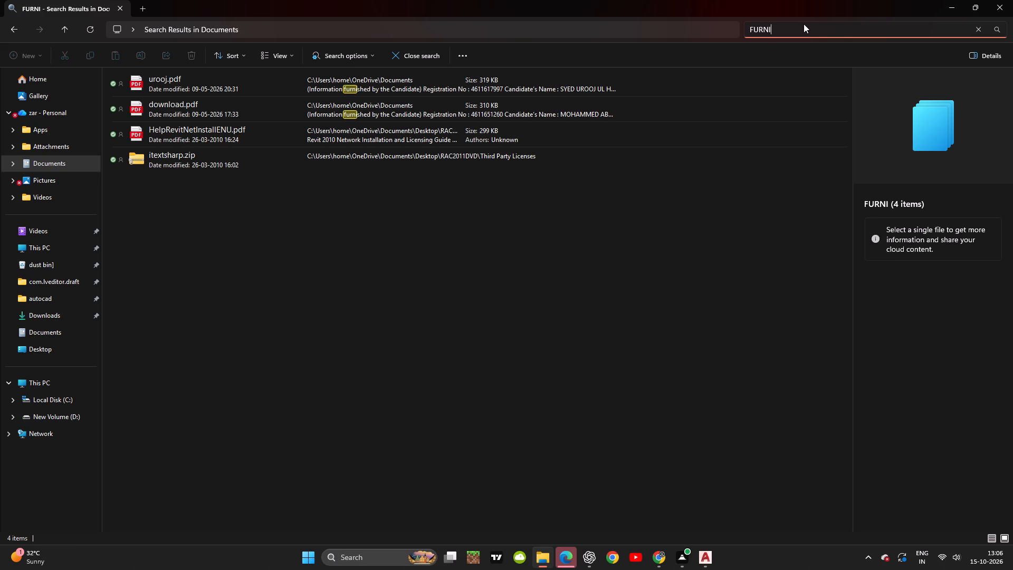
{"action": "type", "text": "TURE"}
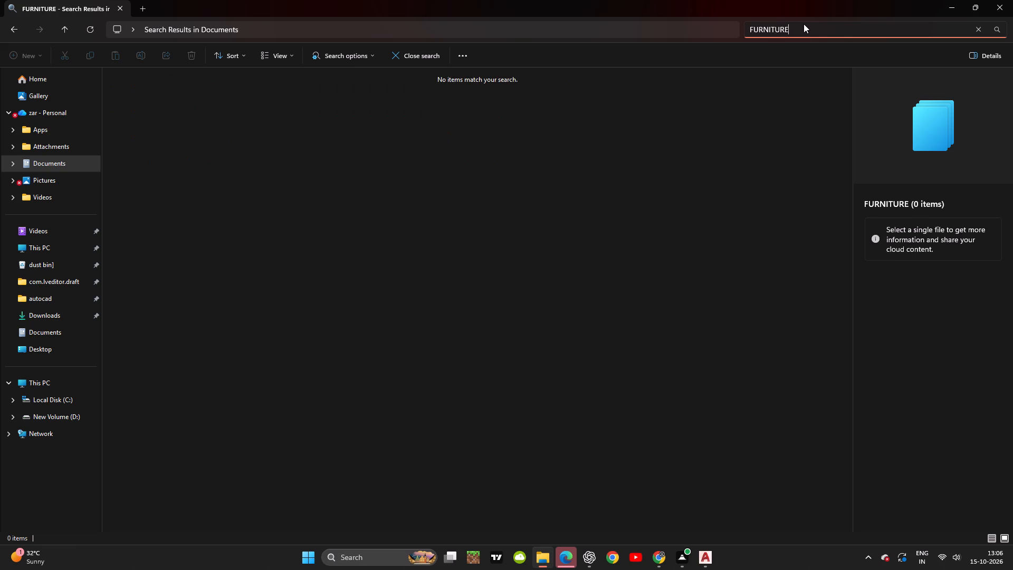
{"action": "key", "text": "BackSpace"}
{"action": "key", "text": "equal"}
{"action": "key", "text": "BackSpace"}
{"action": "key", "text": "BackSpace"}
{"action": "key", "text": "BackSpace"}
{"action": "key", "text": "BackSpace"}
{"action": "key", "text": "BackSpace"}
{"action": "key", "text": "BackSpace"}
{"action": "key", "text": "BackSpace"}
{"action": "key", "text": "BackSpace"}
{"action": "key", "text": "BackSpace"}
{"action": "key", "text": "BackSpace"}
{"action": "key", "text": "BackSpace"}
{"action": "key", "text": "BackSpace"}
{"action": "key", "text": "BackSpace"}
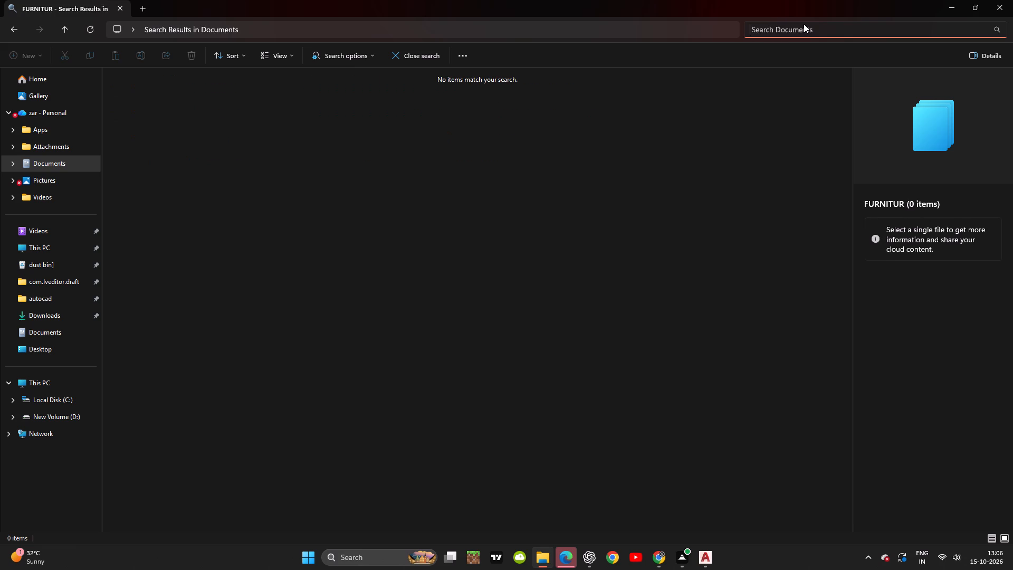
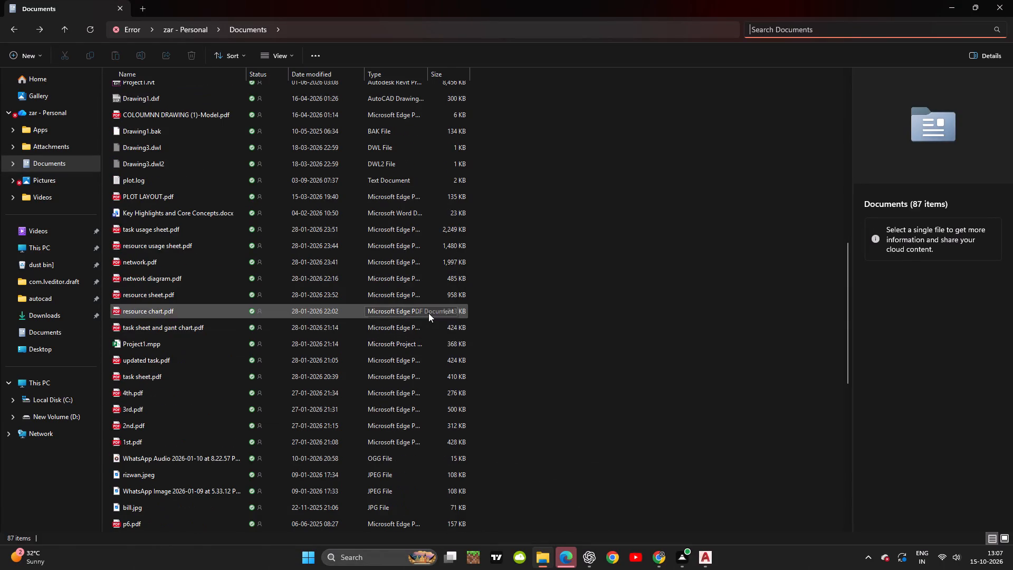
Look through the file list of the Documents folder for a drawing that contains furniture.
{"action": "scroll", "coordinate": [428, 313], "scroll_direction": "down", "scroll_amount": 18}
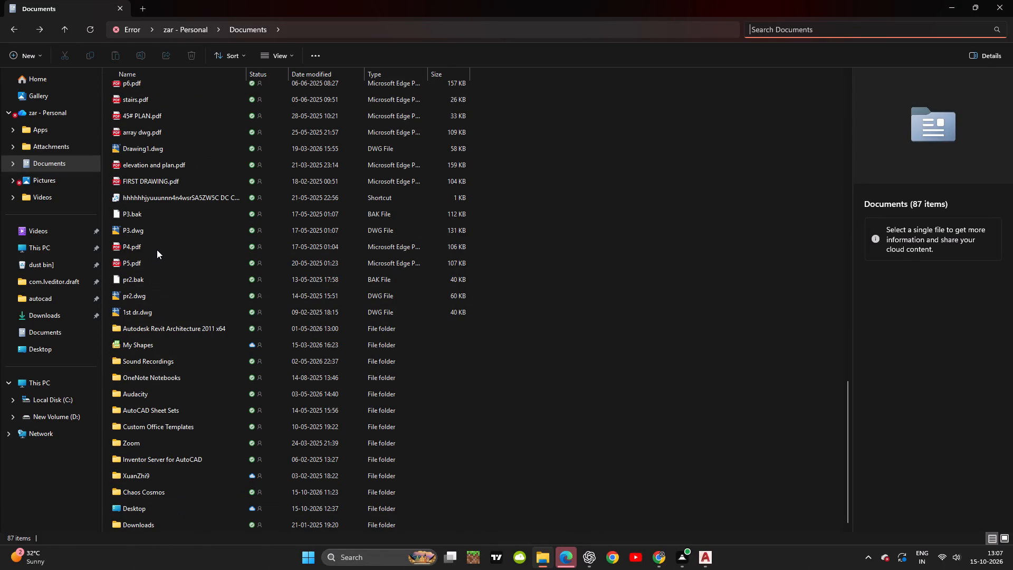
{"action": "scroll", "coordinate": [157, 250], "scroll_direction": "up", "scroll_amount": 4}
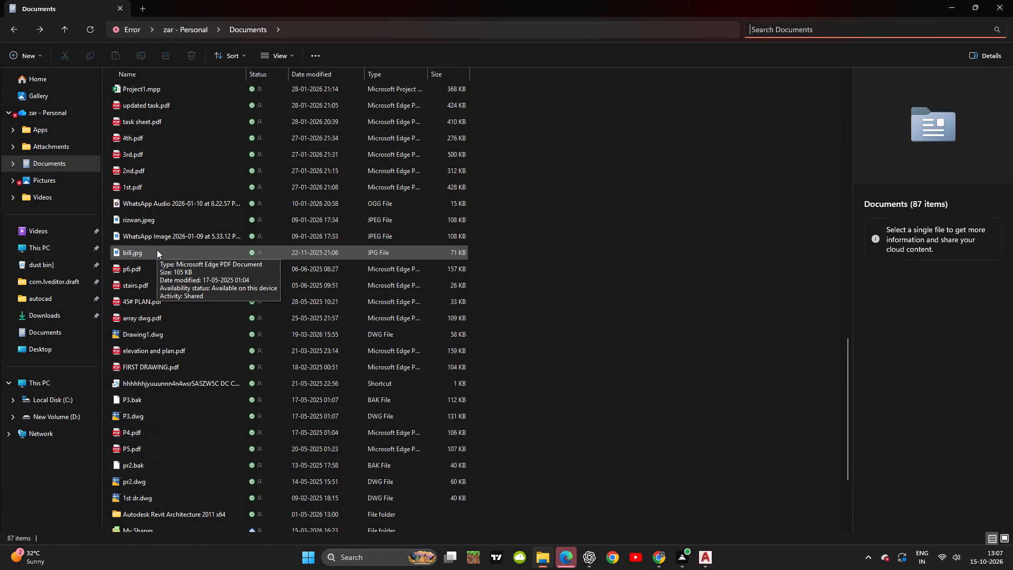
{"action": "scroll", "coordinate": [157, 250], "scroll_direction": "up", "scroll_amount": 4}
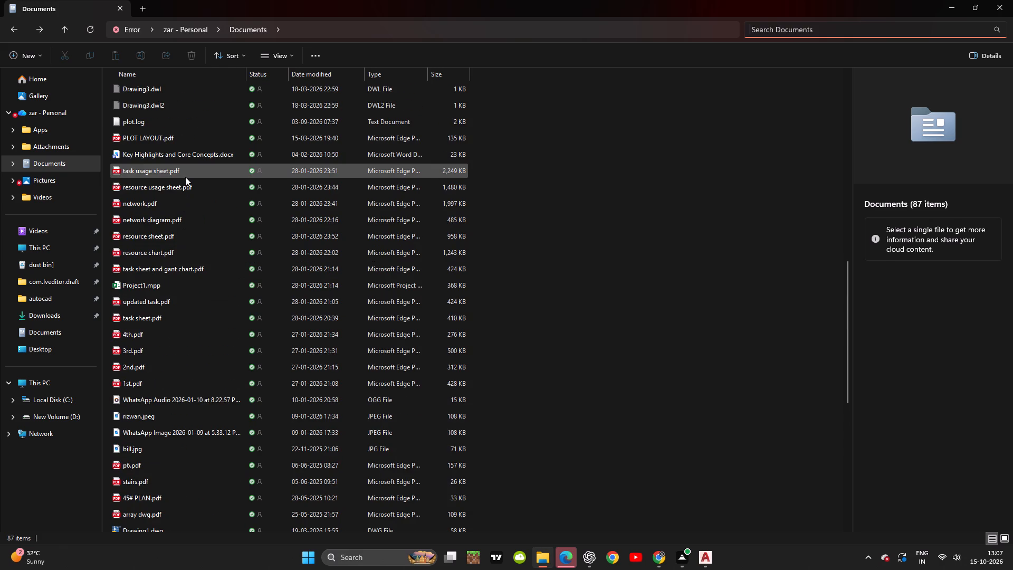
{"action": "scroll", "coordinate": [185, 177], "scroll_direction": "up", "scroll_amount": 2}
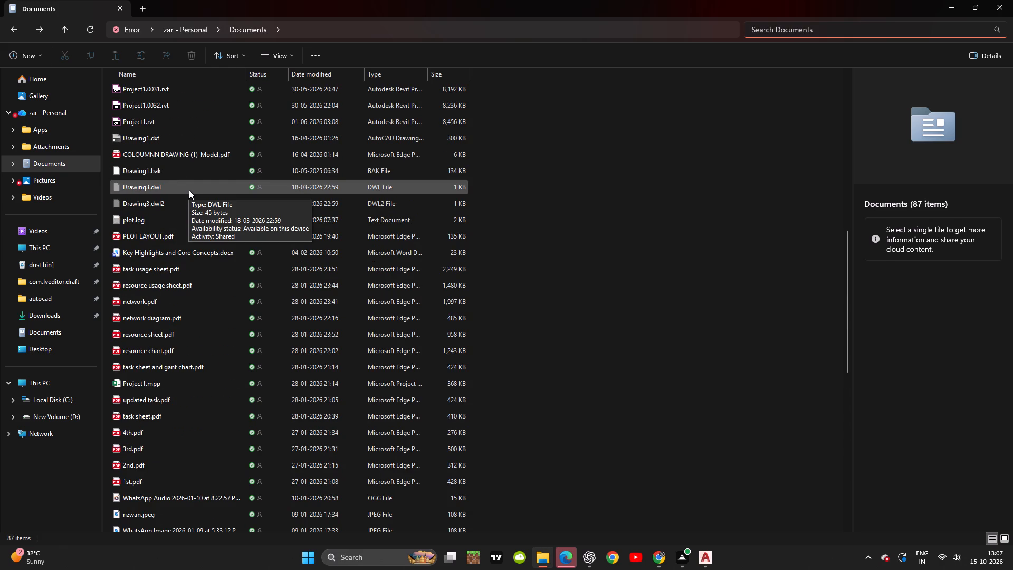
{"action": "scroll", "coordinate": [169, 186], "scroll_direction": "up", "scroll_amount": 3}
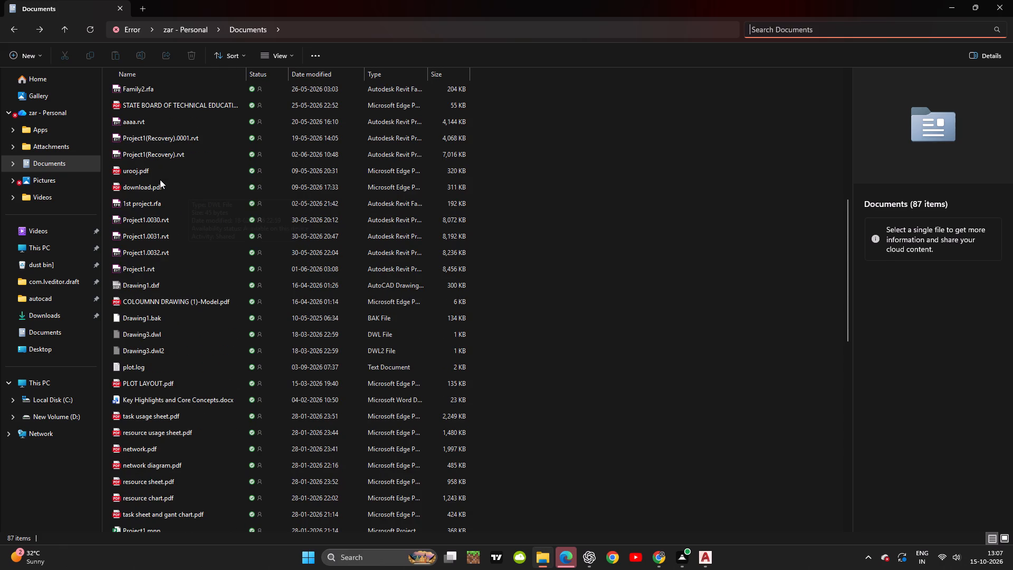
{"action": "scroll", "coordinate": [160, 179], "scroll_direction": "up", "scroll_amount": 9}
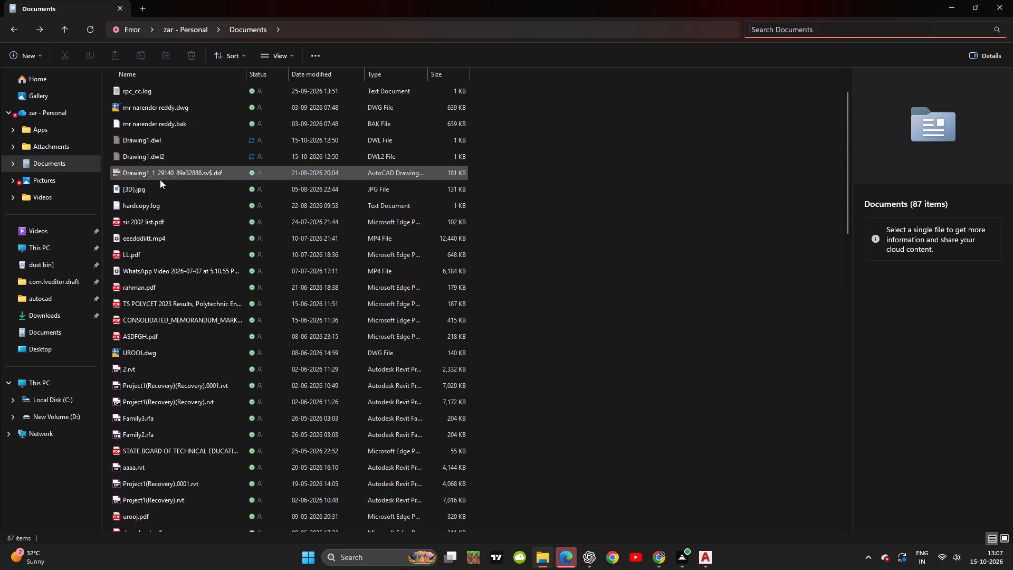
{"action": "scroll", "coordinate": [160, 179], "scroll_direction": "up", "scroll_amount": 1}
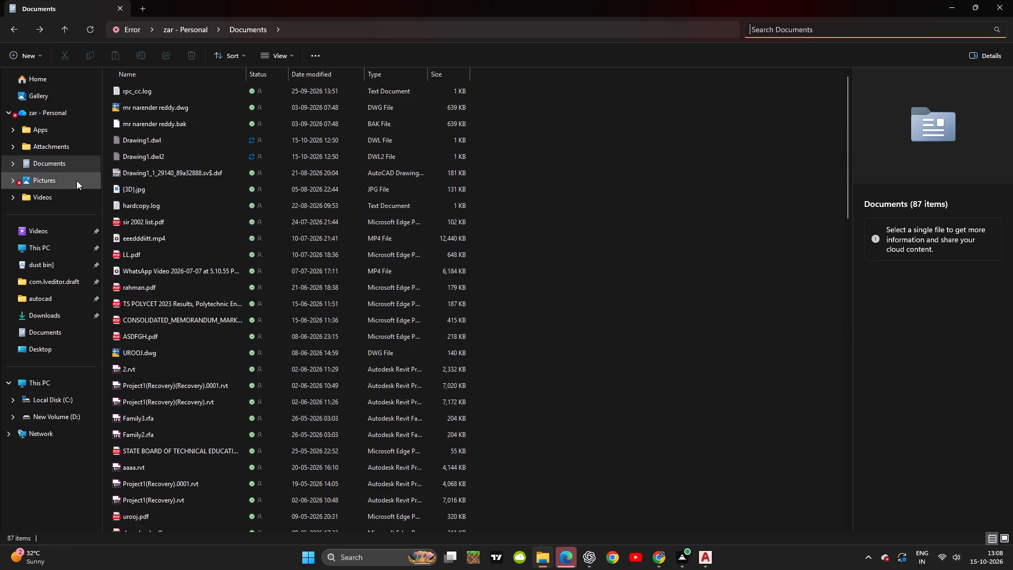
Look through the Gallery, Home and Downloads locations, including the WhatsApp zip archive, for a drawing with furniture.
{"action": "left_click", "coordinate": [65, 91]}
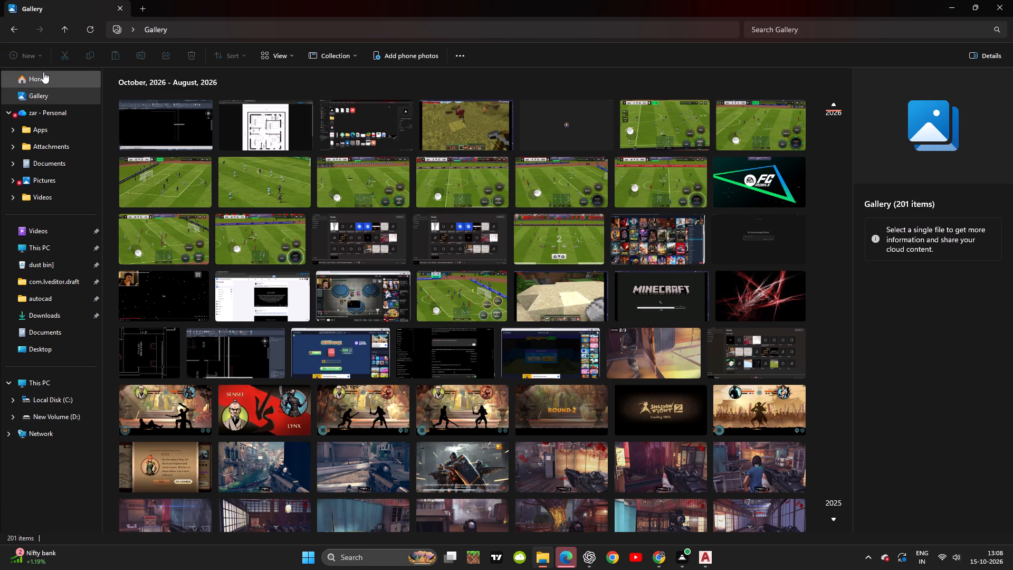
{"action": "left_click", "coordinate": [43, 72]}
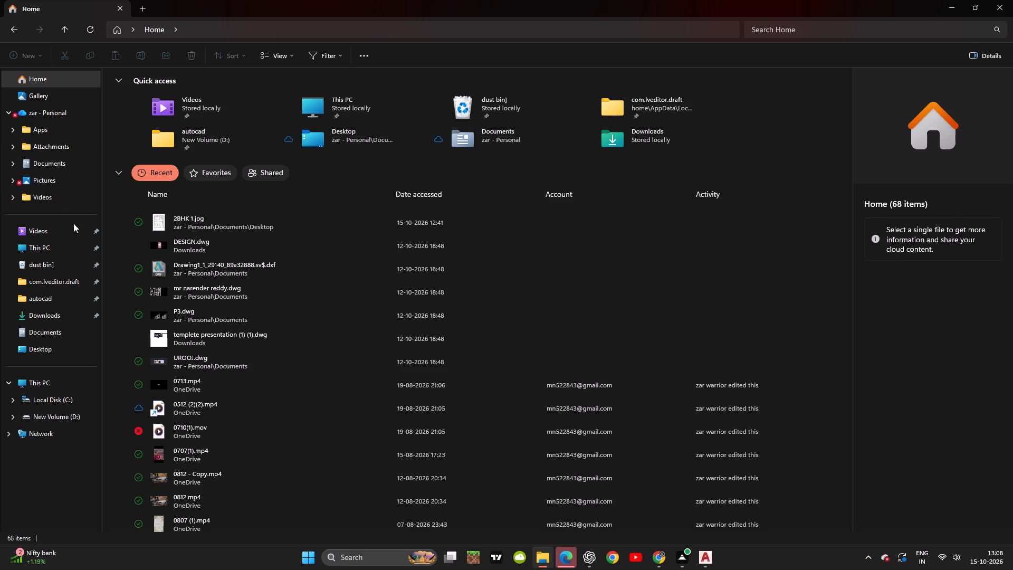
{"action": "left_click", "coordinate": [72, 319]}
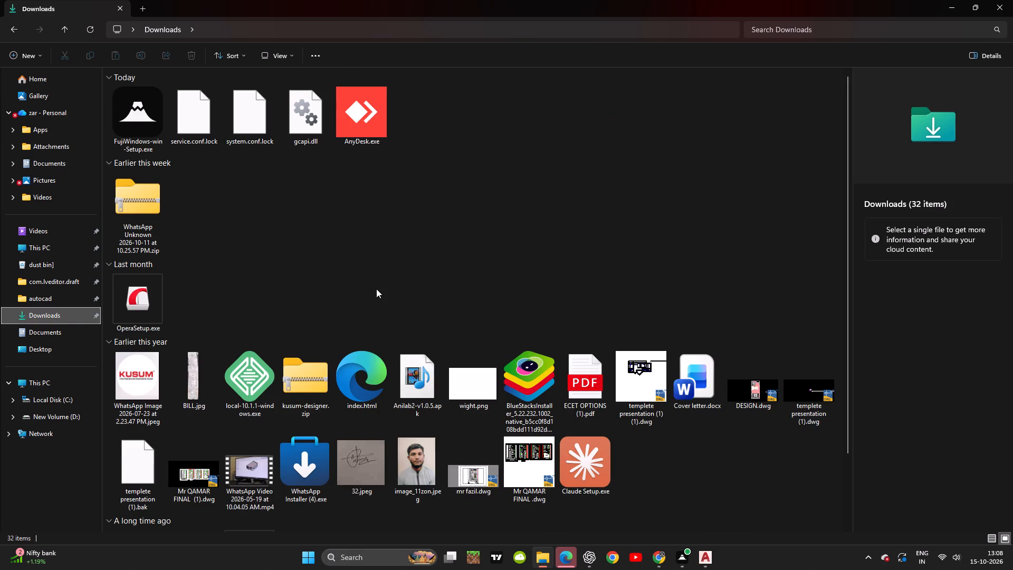
{"action": "scroll", "coordinate": [376, 289], "scroll_direction": "down", "scroll_amount": 6}
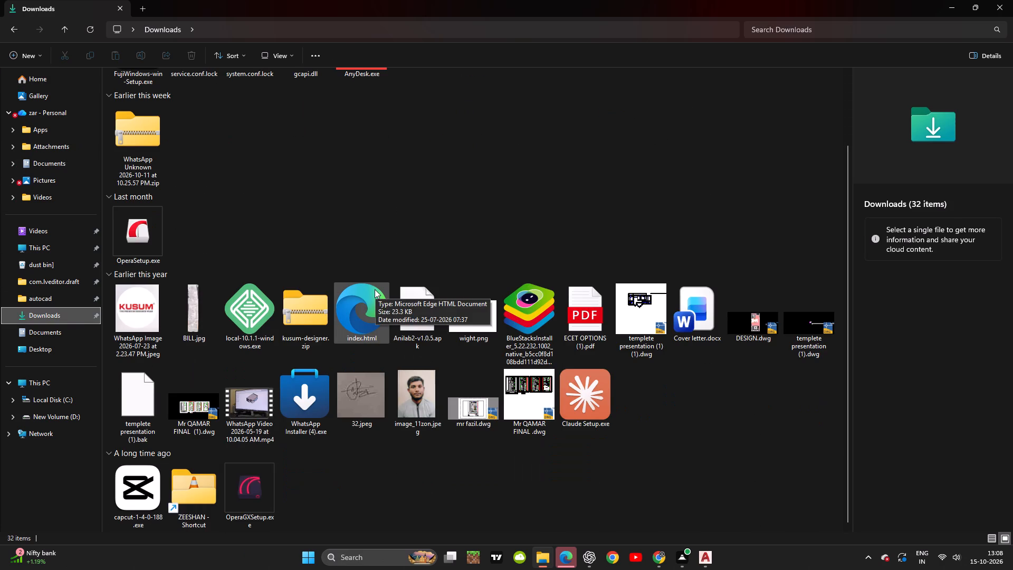
{"action": "scroll", "coordinate": [356, 279], "scroll_direction": "up", "scroll_amount": 4}
{"action": "double_click", "coordinate": [151, 194]}
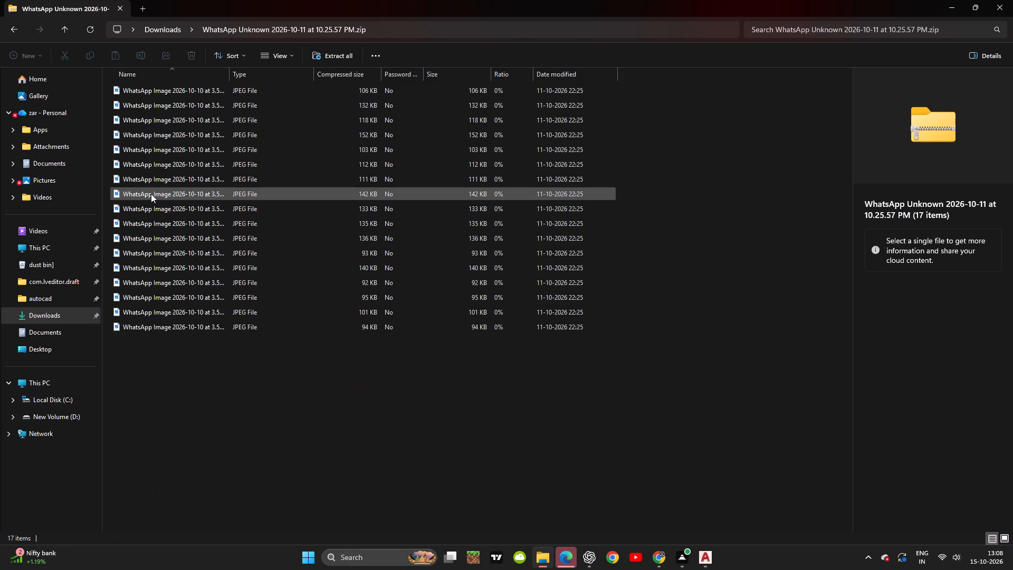
{"action": "left_click", "coordinate": [14, 31]}
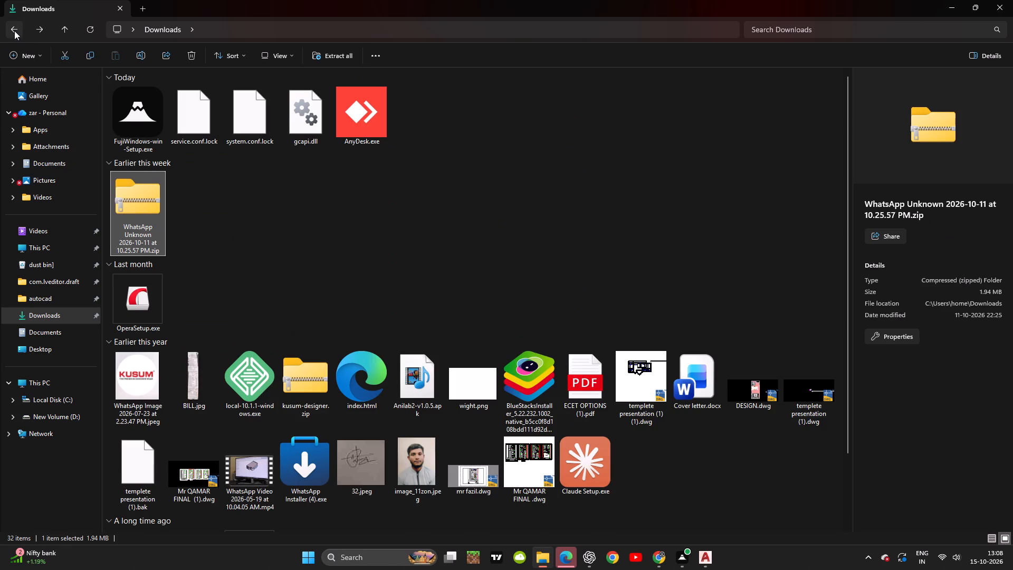
{"action": "scroll", "coordinate": [175, 164], "scroll_direction": "down", "scroll_amount": 4}
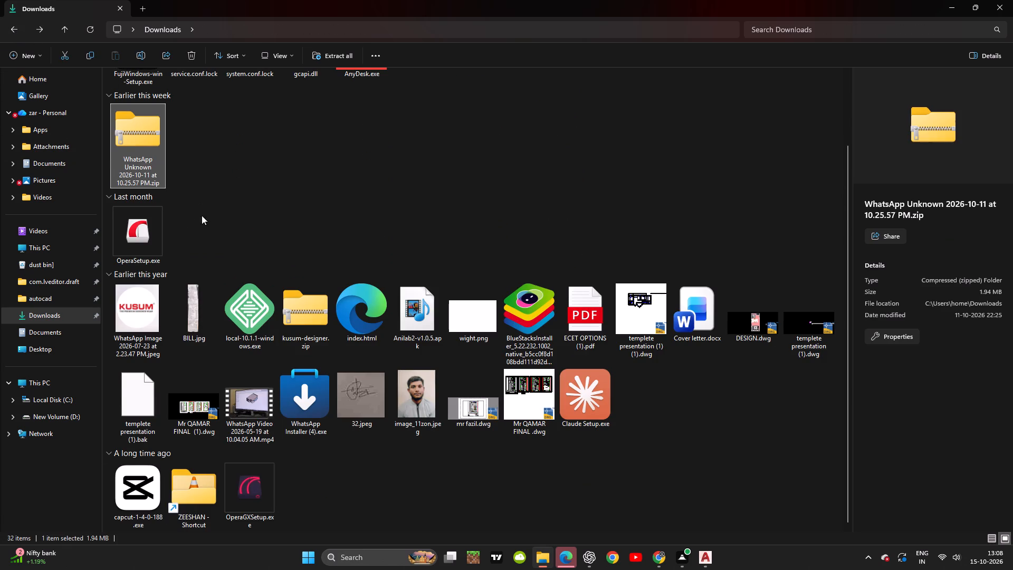
{"action": "scroll", "coordinate": [202, 215], "scroll_direction": "down", "scroll_amount": 1}
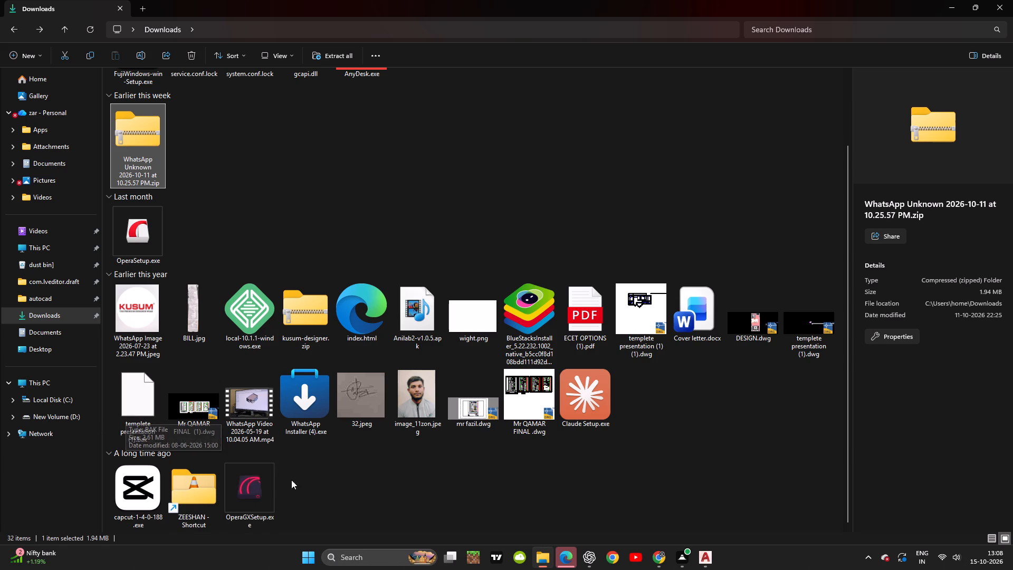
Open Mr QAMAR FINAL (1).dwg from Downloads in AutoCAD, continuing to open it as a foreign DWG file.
{"action": "double_click", "coordinate": [199, 410]}
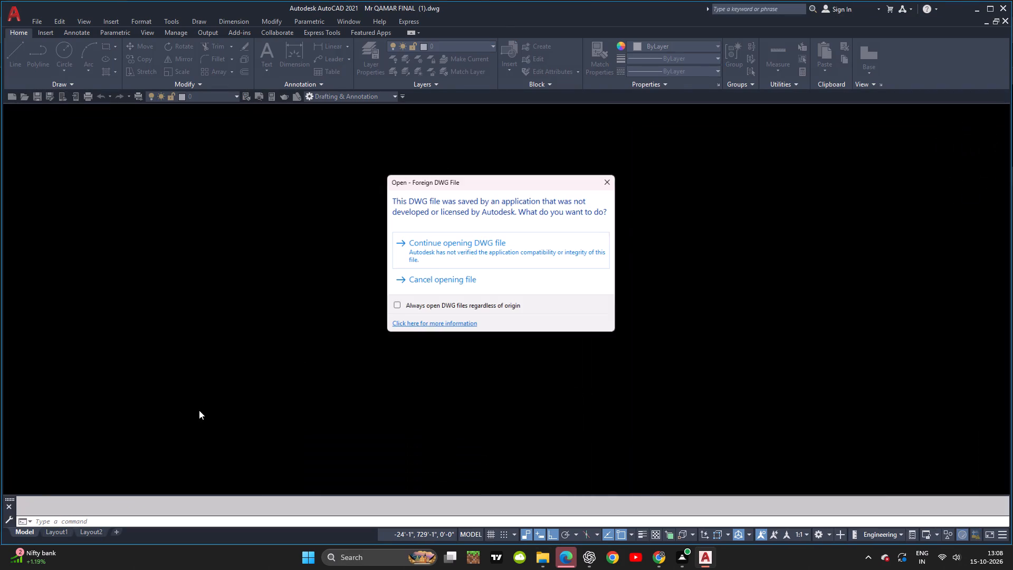
{"action": "left_click", "coordinate": [450, 256]}
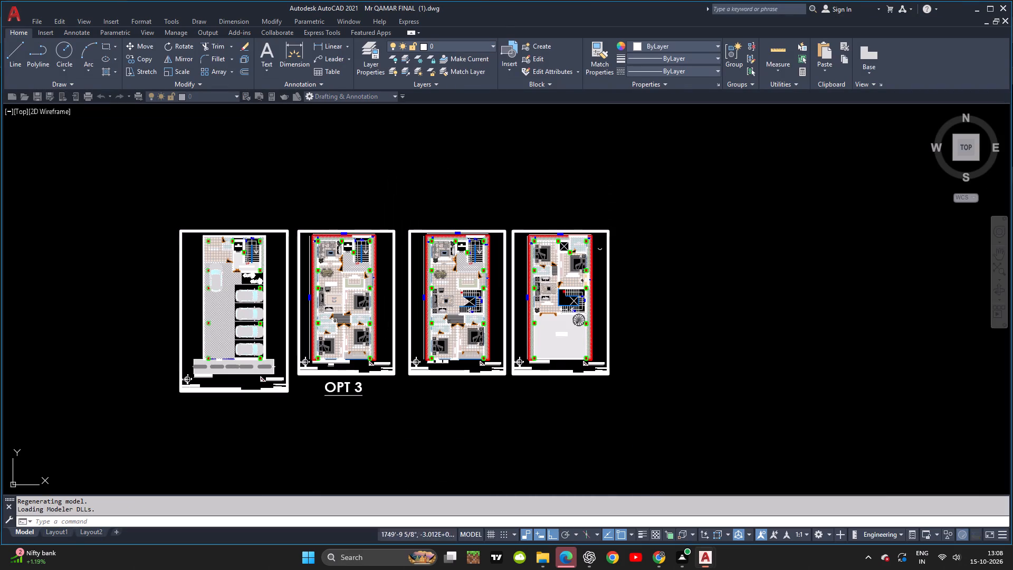
In the first to fourth typical floor plan, select the dining table set and the drawing room's corner sofa and centre table.
{"action": "scroll", "coordinate": [336, 274], "scroll_direction": "up", "scroll_amount": 5}
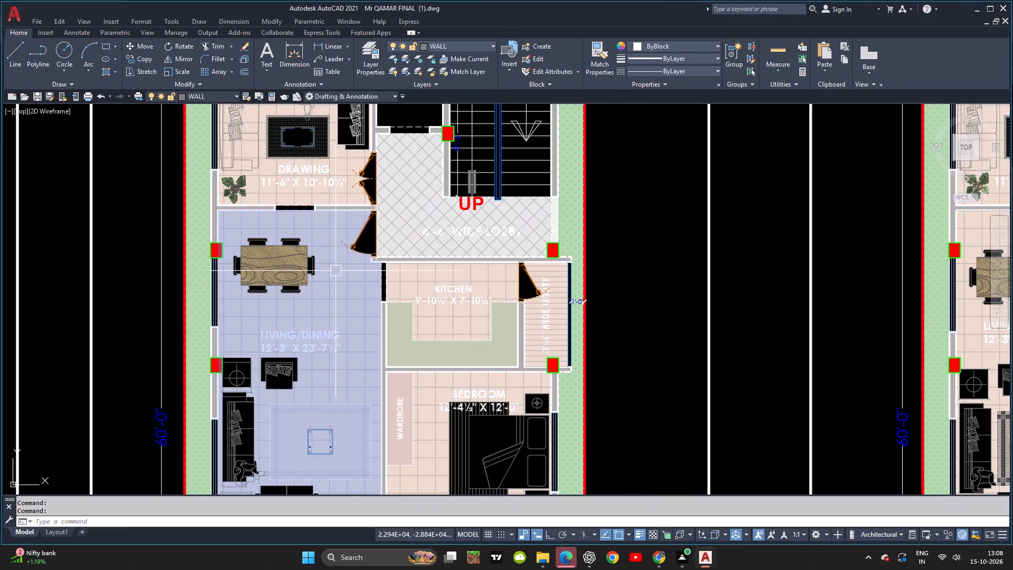
{"action": "left_click", "coordinate": [292, 275]}
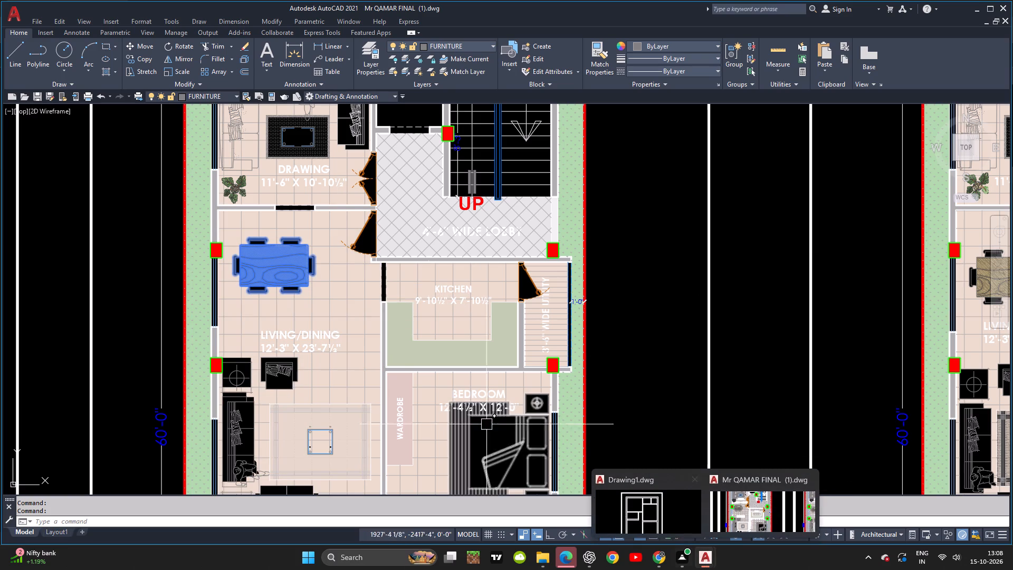
{"action": "scroll", "coordinate": [469, 222], "scroll_direction": "down", "scroll_amount": 2}
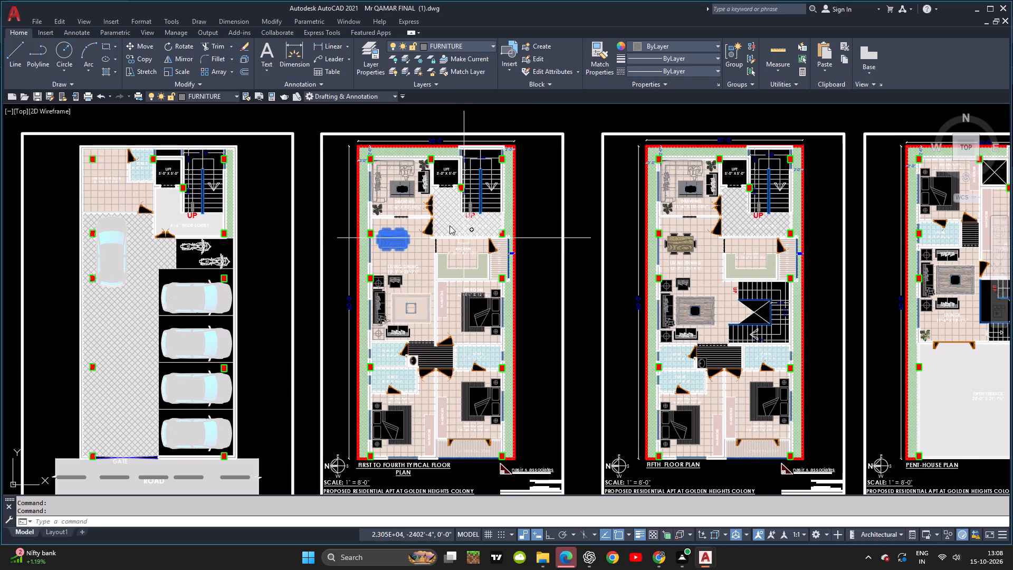
{"action": "scroll", "coordinate": [393, 173], "scroll_direction": "up", "scroll_amount": 1}
{"action": "left_click", "coordinate": [1012, 0]}
{"action": "scroll", "coordinate": [397, 202], "scroll_direction": "up", "scroll_amount": 4}
{"action": "scroll", "coordinate": [405, 199], "scroll_direction": "down", "scroll_amount": 1}
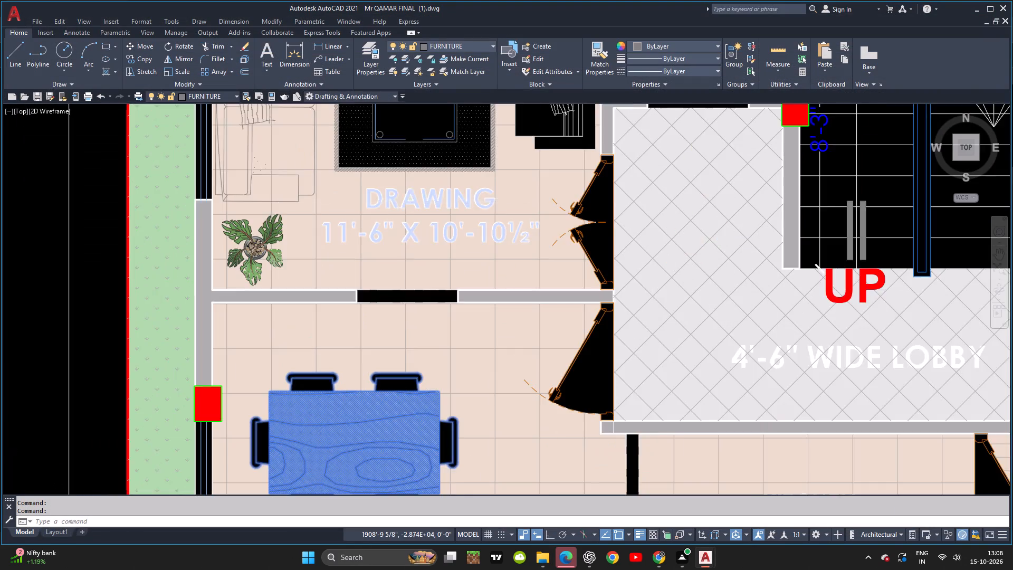
{"action": "middle_click_drag", "start_coordinate": [405, 199], "coordinate": [400, 320]}
{"action": "middle_click_drag", "start_coordinate": [400, 324], "coordinate": [400, 330]}
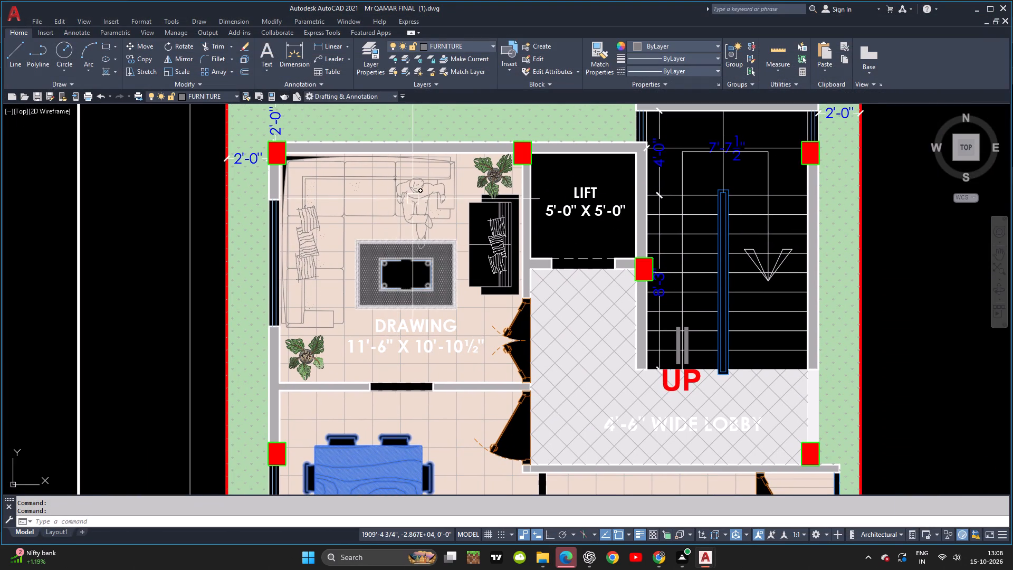
{"action": "left_click", "coordinate": [411, 198]}
{"action": "left_click", "coordinate": [429, 288]}
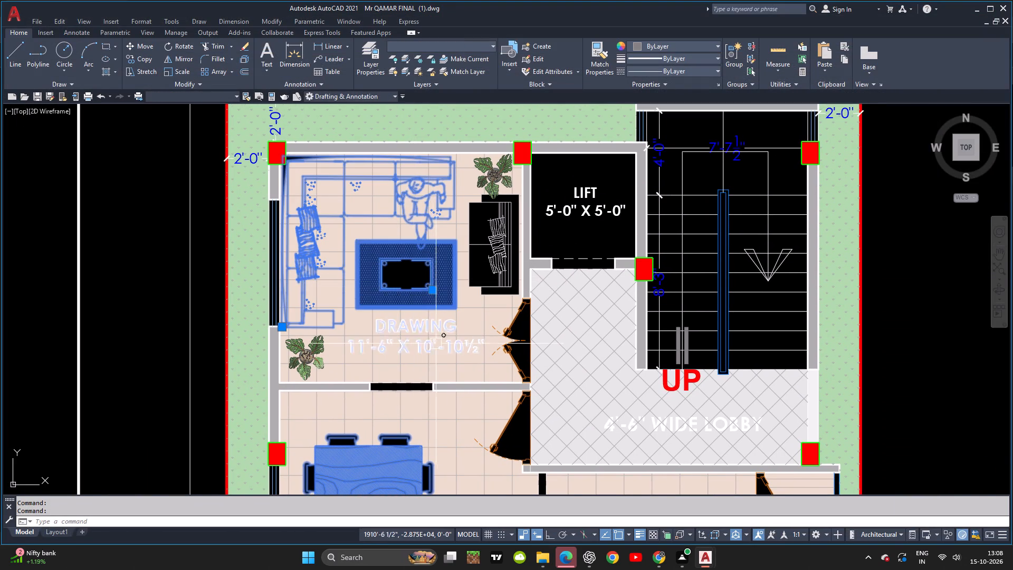
Add the bed with its side tables in the 12'-4½" x 12'-0" bedroom below the kitchen to the selection.
{"action": "scroll", "coordinate": [435, 343], "scroll_direction": "down", "scroll_amount": 2}
{"action": "middle_click_drag", "start_coordinate": [396, 312], "coordinate": [384, 261]}
{"action": "middle_click_drag", "start_coordinate": [469, 387], "coordinate": [388, 313]}
{"action": "scroll", "coordinate": [434, 383], "scroll_direction": "up", "scroll_amount": 1}
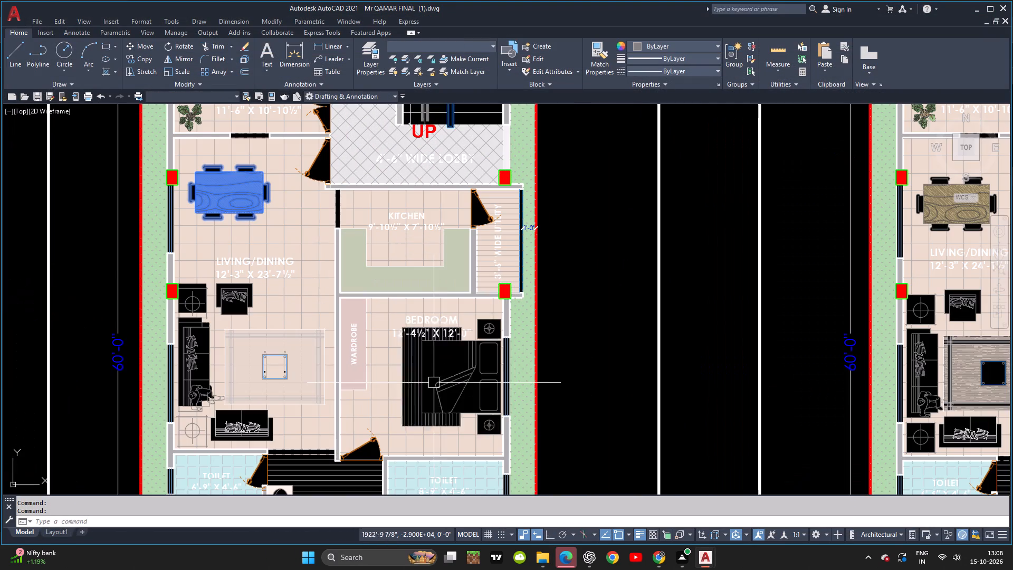
{"action": "left_click", "coordinate": [447, 391]}
Add the living area's sofas, armchair, rug and both corner side tables to the selection, leaving the floor hatch out.
{"action": "scroll", "coordinate": [444, 392], "scroll_direction": "down", "scroll_amount": 1}
{"action": "middle_click_drag", "start_coordinate": [439, 389], "coordinate": [444, 301]}
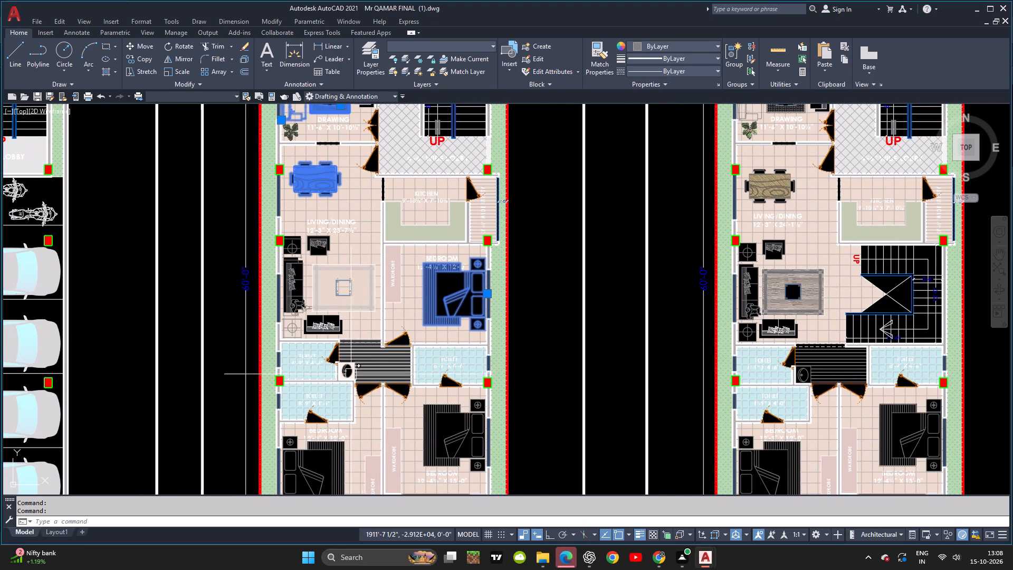
{"action": "middle_click_drag", "start_coordinate": [351, 374], "coordinate": [385, 359]}
{"action": "scroll", "coordinate": [339, 293], "scroll_direction": "up", "scroll_amount": 2}
{"action": "left_click", "coordinate": [303, 282]}
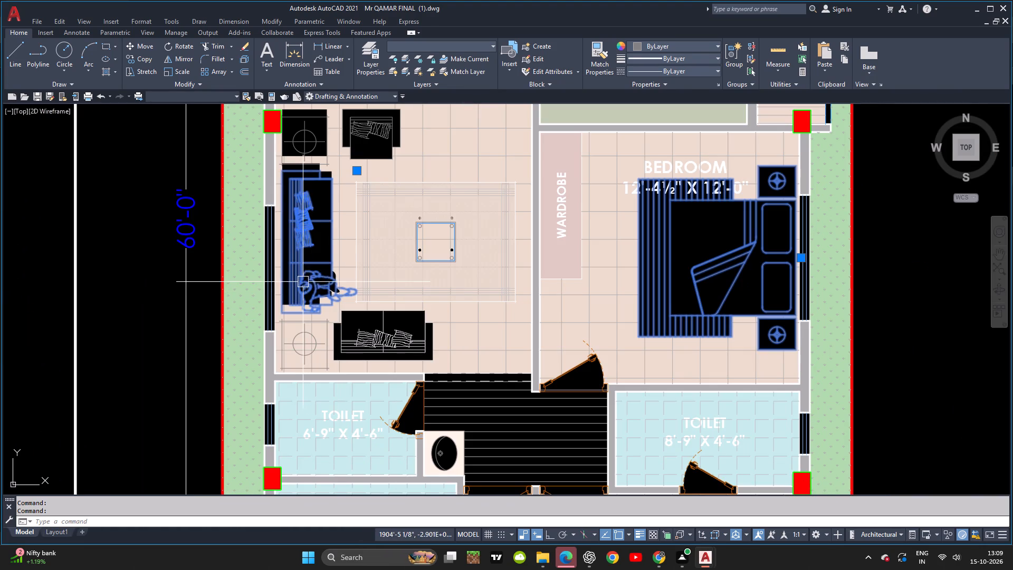
{"action": "left_click", "coordinate": [434, 250]}
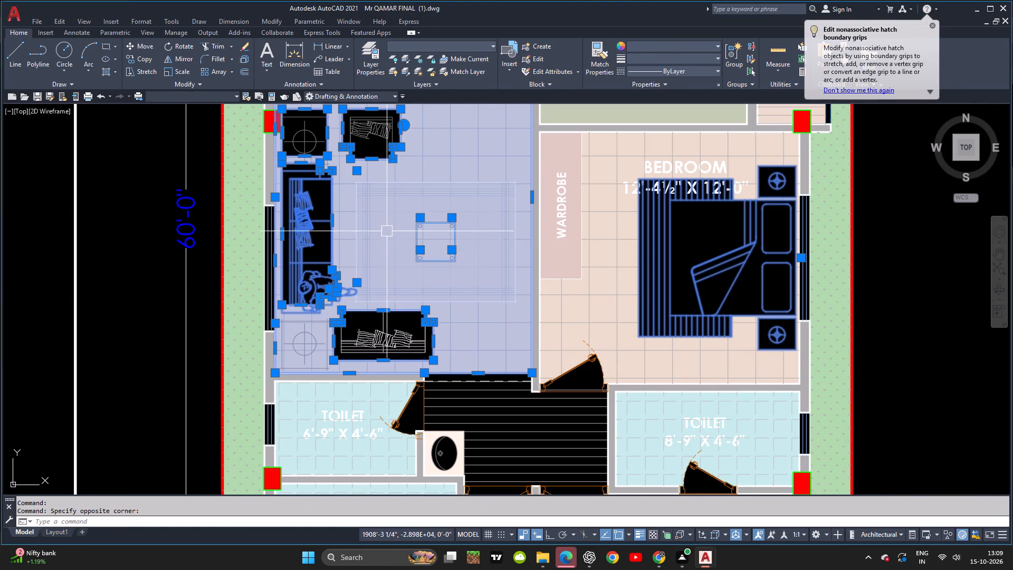
{"action": "left_click", "coordinate": [436, 246], "text": "shift"}
{"action": "left_click", "coordinate": [395, 245]}
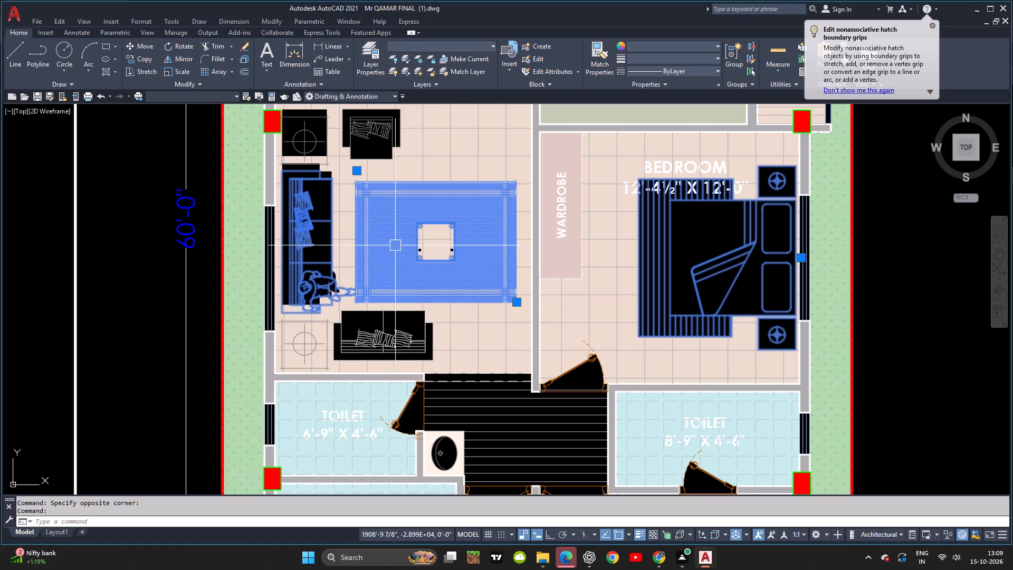
{"action": "left_click", "coordinate": [379, 129]}
{"action": "left_click", "coordinate": [305, 130]}
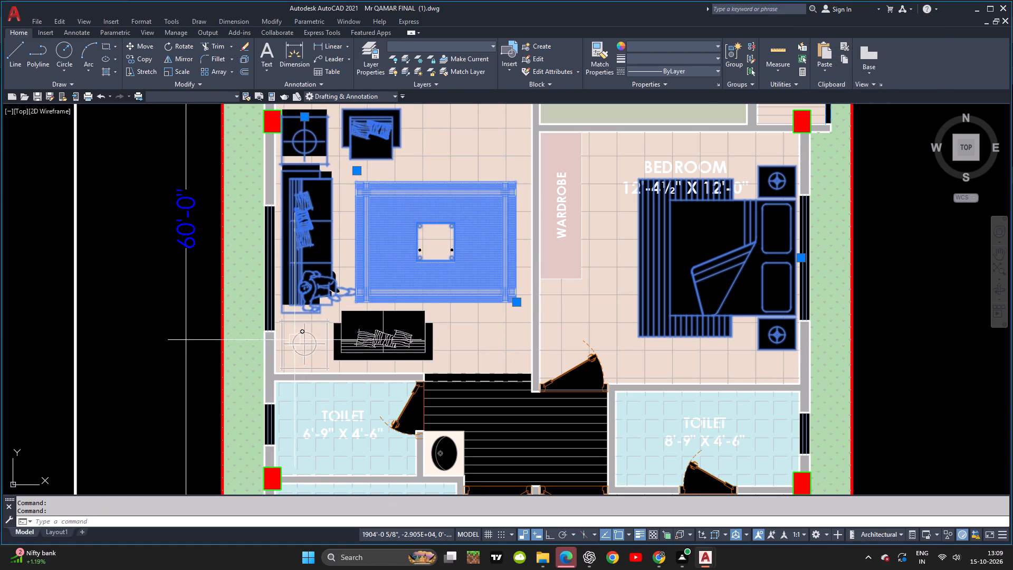
{"action": "left_click", "coordinate": [311, 326]}
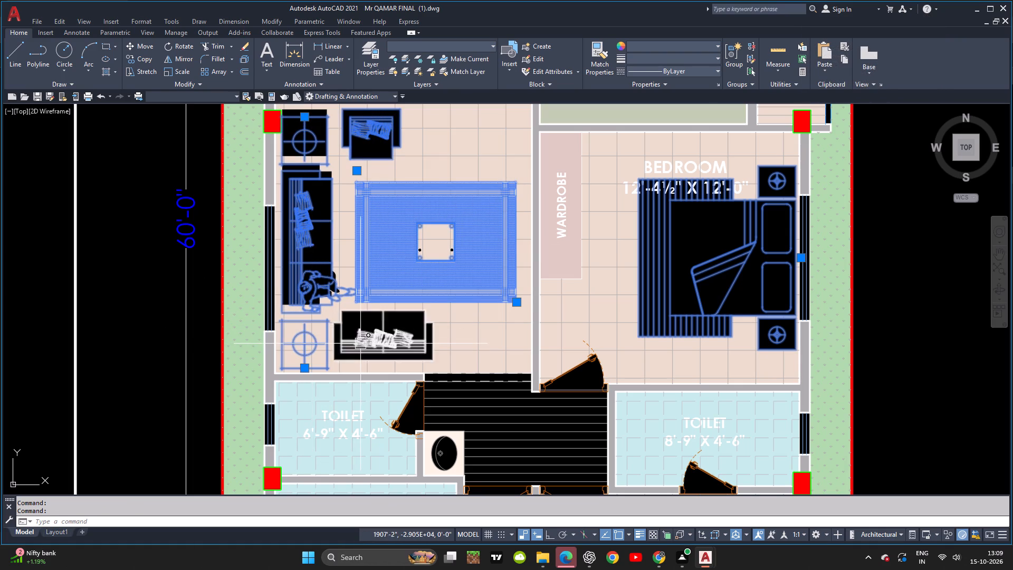
{"action": "left_click", "coordinate": [360, 344]}
Add the washbasin beside the toilets and the door of the western 8'-9" x 4'-6" toilet to the selection.
{"action": "middle_click_drag", "start_coordinate": [416, 368], "coordinate": [376, 256]}
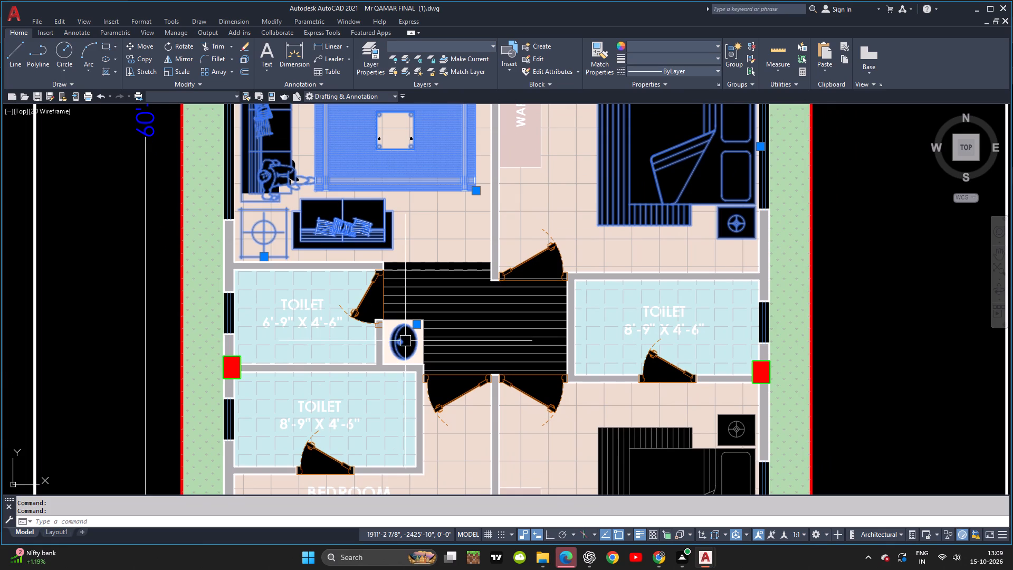
{"action": "left_click", "coordinate": [405, 341]}
{"action": "middle_click_drag", "start_coordinate": [541, 378], "coordinate": [533, 337]}
{"action": "middle_click", "coordinate": [533, 337]}
{"action": "middle_click_drag", "start_coordinate": [451, 398], "coordinate": [441, 314]}
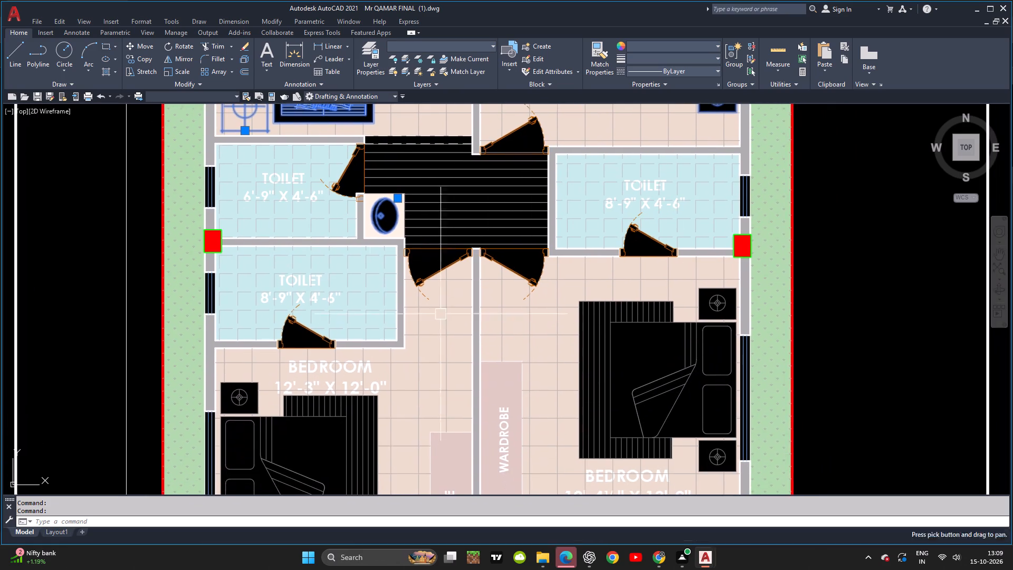
{"action": "left_click", "coordinate": [308, 337]}
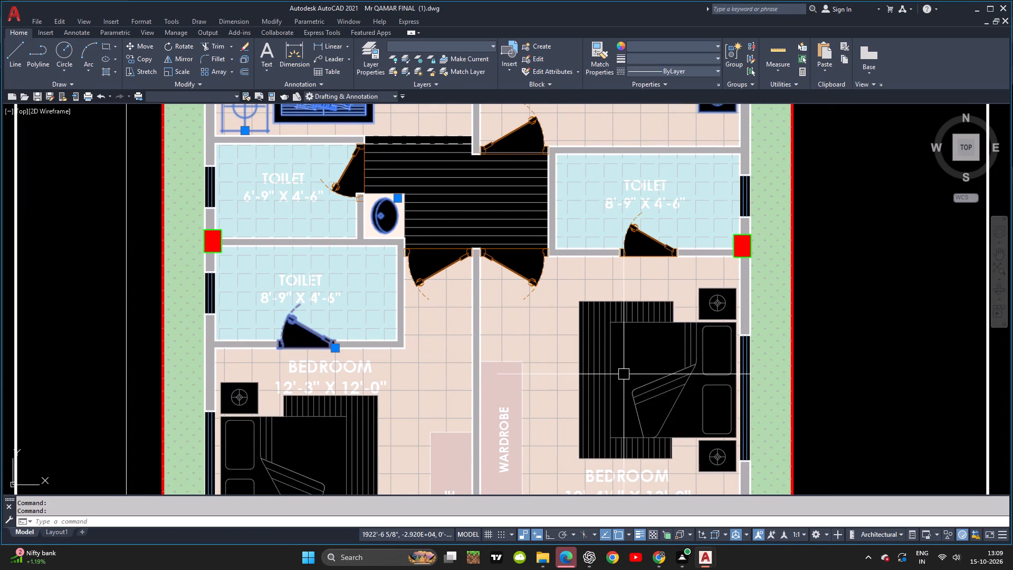
Add the wardrobes of both lower bedrooms, including their WARDROBE labels and fills, to the selection in the first to fourth typical floor plan.
{"action": "middle_click_drag", "start_coordinate": [624, 374], "coordinate": [620, 279]}
{"action": "scroll", "coordinate": [508, 340], "scroll_direction": "down", "scroll_amount": 1}
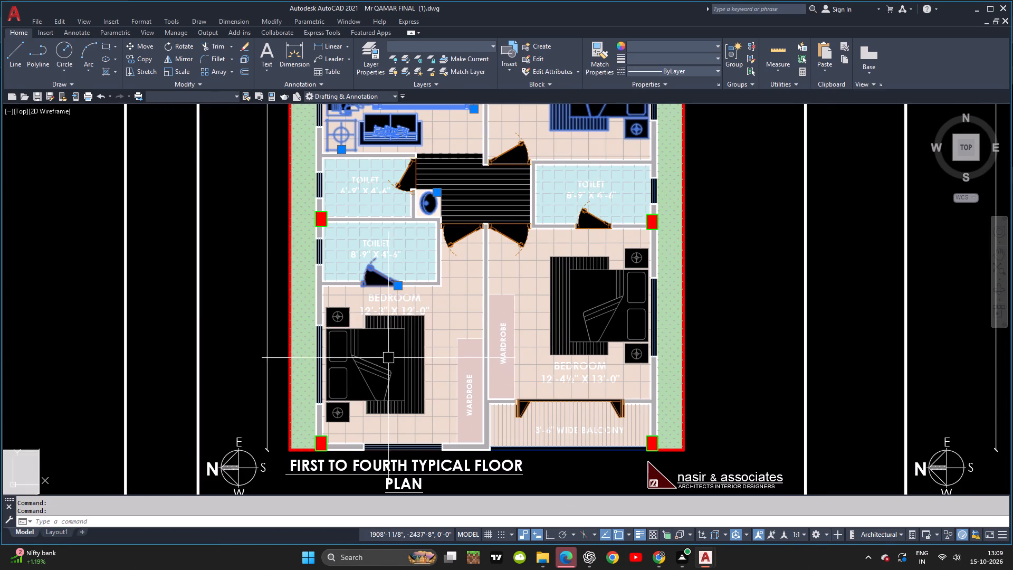
{"action": "left_click", "coordinate": [470, 386]}
{"action": "left_click", "coordinate": [506, 347]}
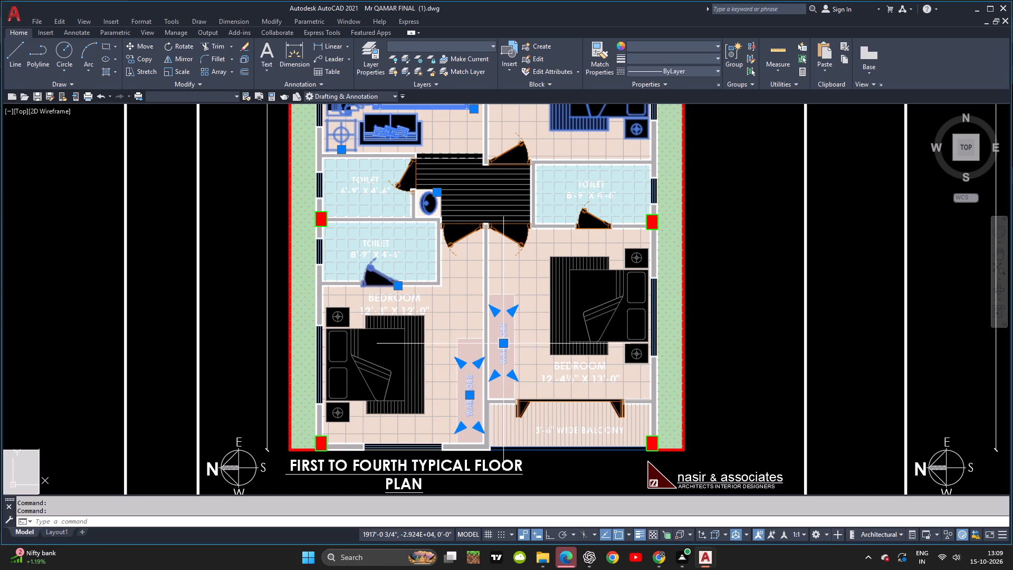
{"action": "scroll", "coordinate": [506, 297], "scroll_direction": "up", "scroll_amount": 2}
{"action": "left_click", "coordinate": [508, 309]}
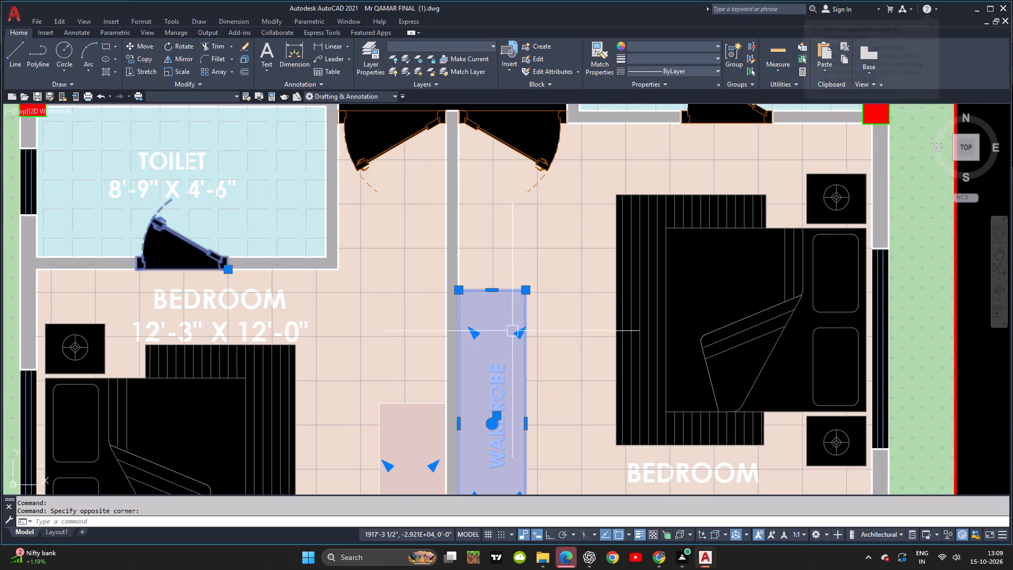
{"action": "scroll", "coordinate": [513, 344], "scroll_direction": "down", "scroll_amount": 2}
{"action": "middle_click_drag", "start_coordinate": [513, 344], "coordinate": [517, 308]}
{"action": "scroll", "coordinate": [471, 349], "scroll_direction": "up", "scroll_amount": 2}
{"action": "left_click", "coordinate": [477, 343]}
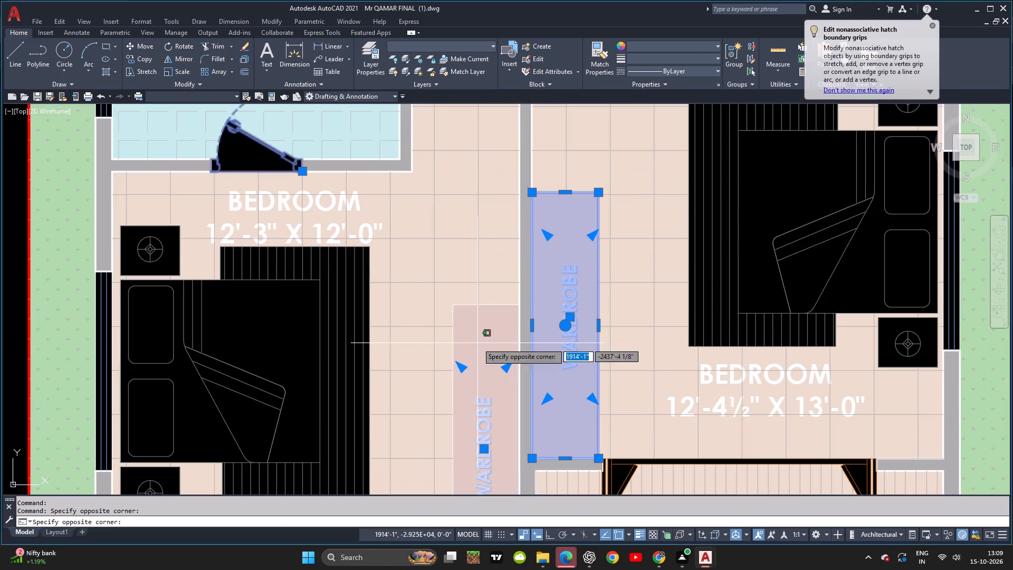
{"action": "scroll", "coordinate": [482, 349], "scroll_direction": "down", "scroll_amount": 1}
{"action": "middle_click_drag", "start_coordinate": [456, 335], "coordinate": [427, 237]}
{"action": "middle_click_drag", "start_coordinate": [488, 352], "coordinate": [475, 293]}
{"action": "scroll", "coordinate": [475, 293], "scroll_direction": "down", "scroll_amount": 2}
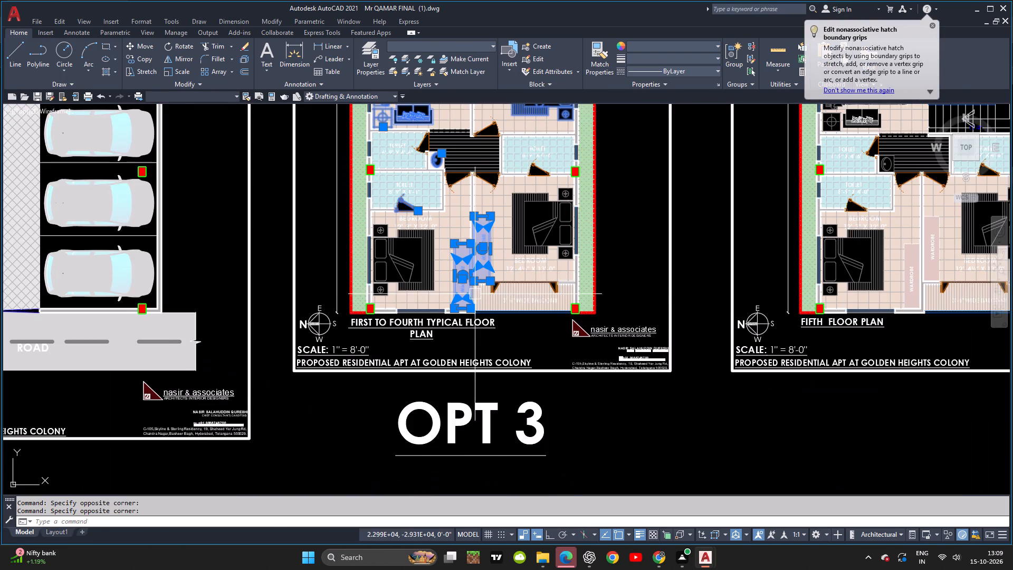
Add the drawing room's two-seater sofa beside the lift, both potted plants and the double entrance door to the selection.
{"action": "middle_click_drag", "start_coordinate": [480, 302], "coordinate": [475, 432]}
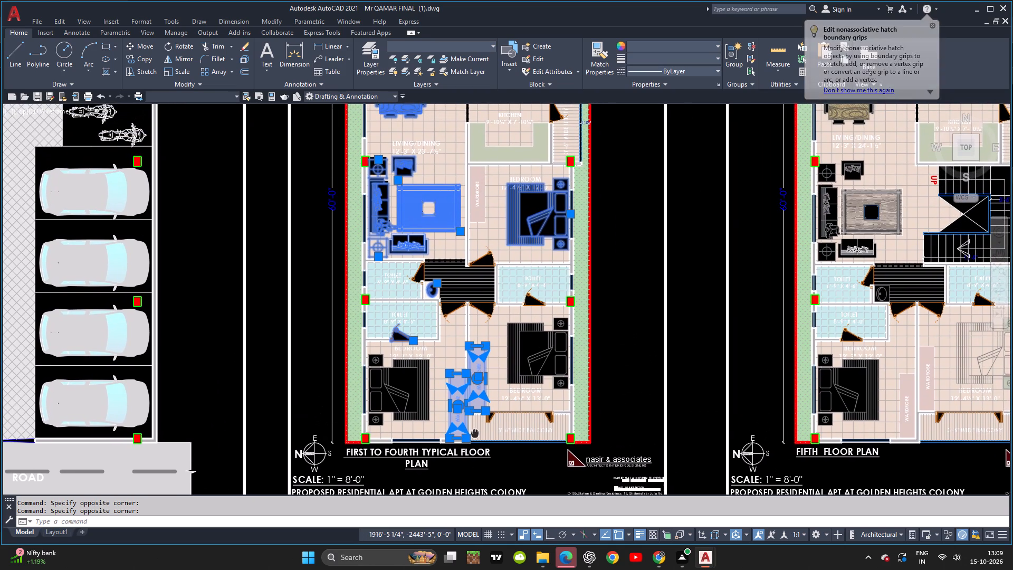
{"action": "middle_click_drag", "start_coordinate": [475, 432], "coordinate": [486, 444]}
{"action": "middle_click_drag", "start_coordinate": [499, 506], "coordinate": [508, 562]}
{"action": "middle_click_drag", "start_coordinate": [481, 261], "coordinate": [481, 365]}
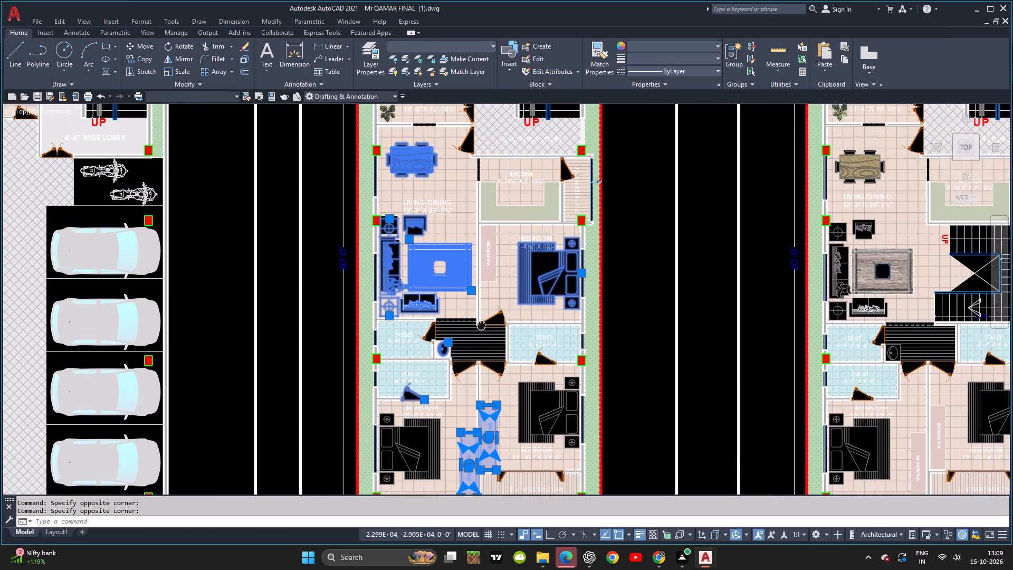
{"action": "middle_click_drag", "start_coordinate": [481, 365], "coordinate": [466, 511]}
{"action": "scroll", "coordinate": [493, 417], "scroll_direction": "up", "scroll_amount": 2}
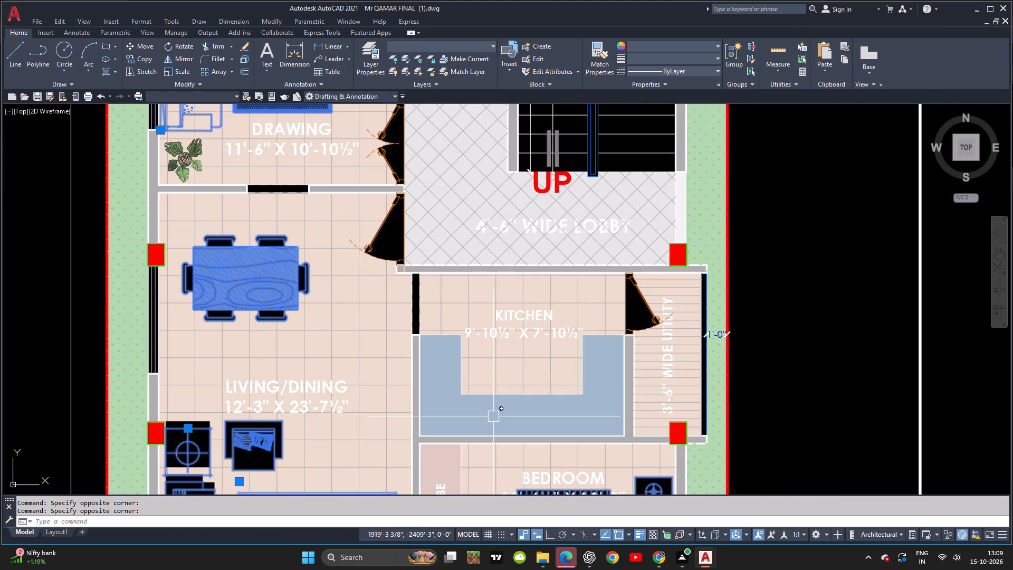
{"action": "scroll", "coordinate": [493, 416], "scroll_direction": "down", "scroll_amount": 1}
{"action": "middle_click_drag", "start_coordinate": [493, 416], "coordinate": [498, 557]}
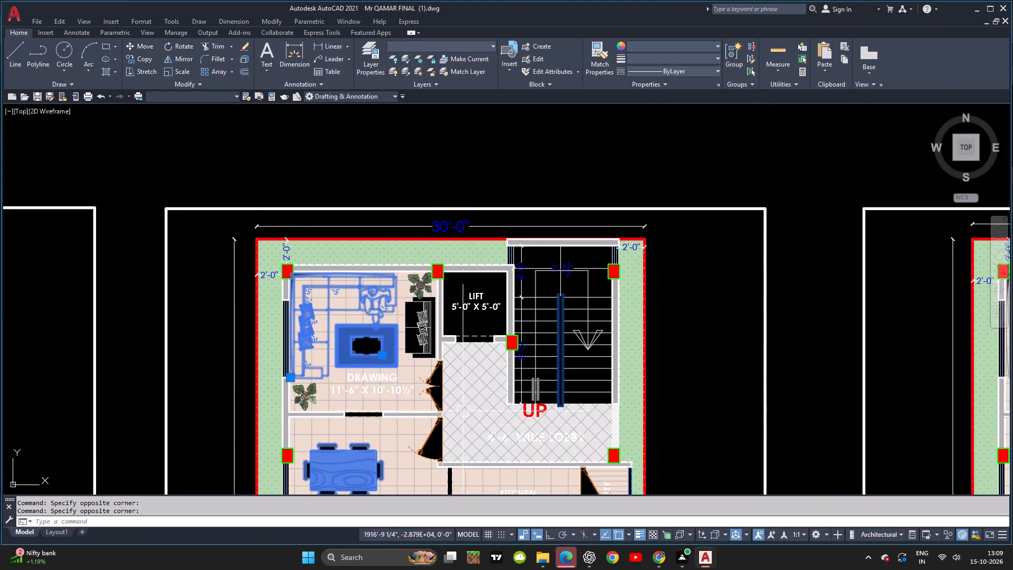
{"action": "scroll", "coordinate": [403, 338], "scroll_direction": "up", "scroll_amount": 2}
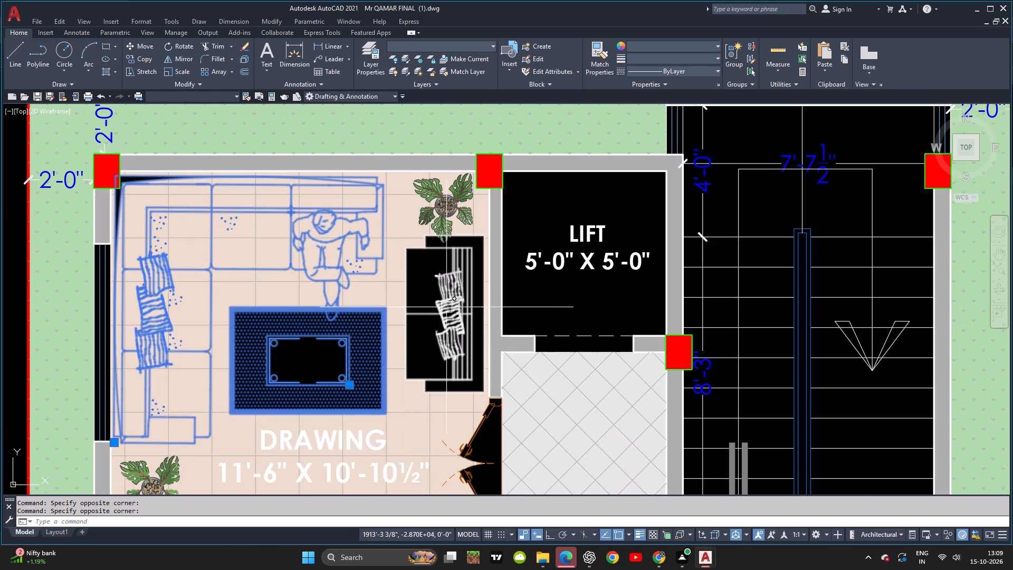
{"action": "left_click", "coordinate": [446, 307]}
{"action": "left_click", "coordinate": [441, 204]}
{"action": "middle_click_drag", "start_coordinate": [452, 309], "coordinate": [450, 222]}
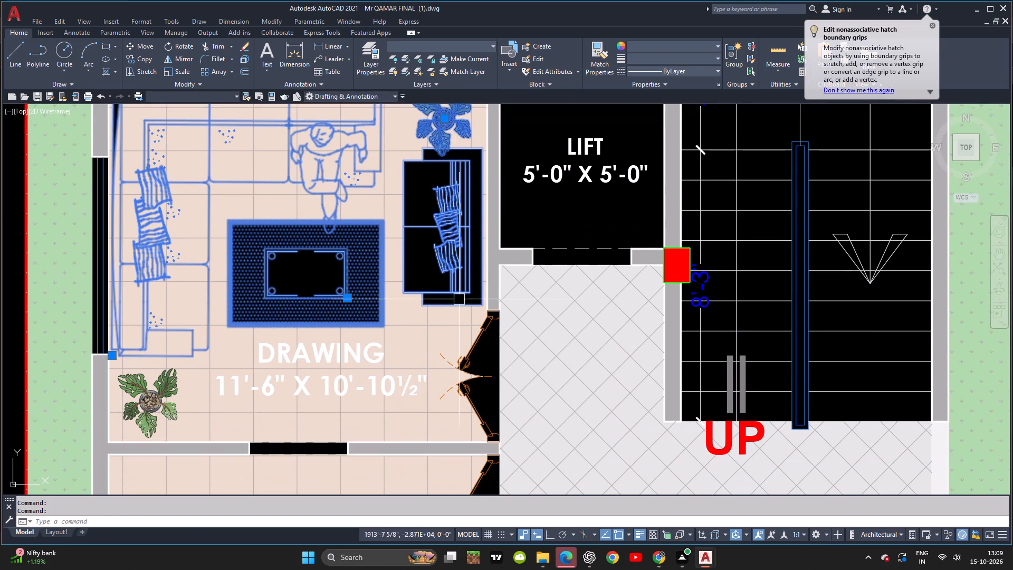
{"action": "left_click", "coordinate": [474, 375]}
{"action": "left_click", "coordinate": [138, 410]}
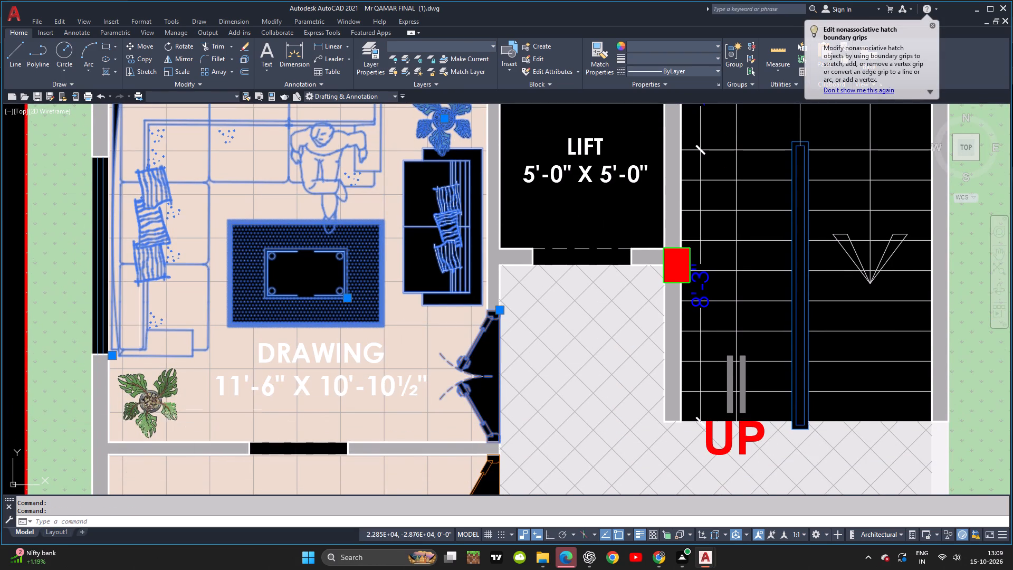
Add the upper motorcycle and the parked car nearest the motorcycles in the ground floor plan to the selection.
{"action": "scroll", "coordinate": [405, 377], "scroll_direction": "down", "scroll_amount": 2}
{"action": "middle_click_drag", "start_coordinate": [413, 332], "coordinate": [425, 296]}
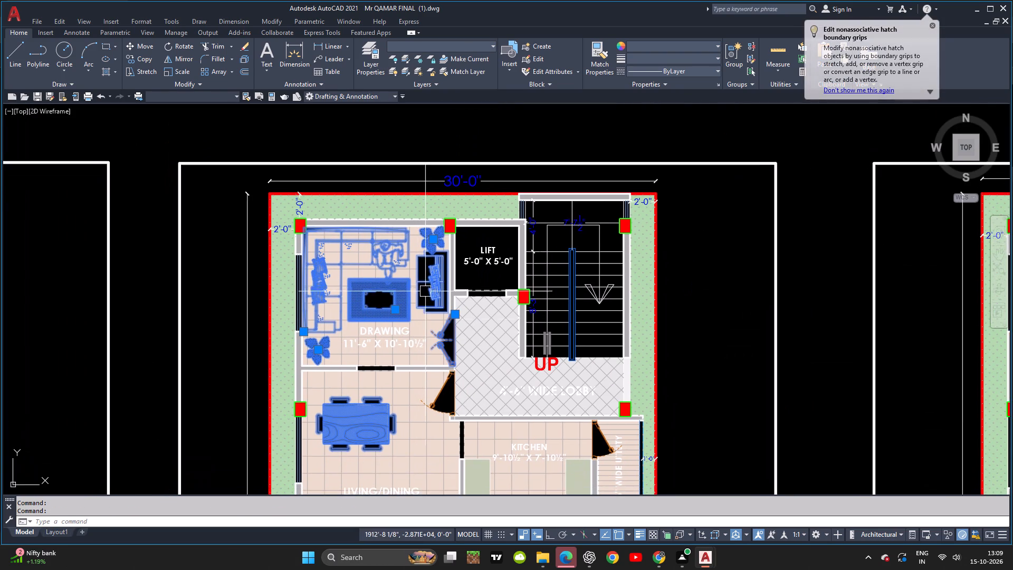
{"action": "middle_click_drag", "start_coordinate": [469, 311], "coordinate": [485, 298]}
{"action": "scroll", "coordinate": [466, 350], "scroll_direction": "down", "scroll_amount": 2}
{"action": "middle_click_drag", "start_coordinate": [462, 383], "coordinate": [456, 337]}
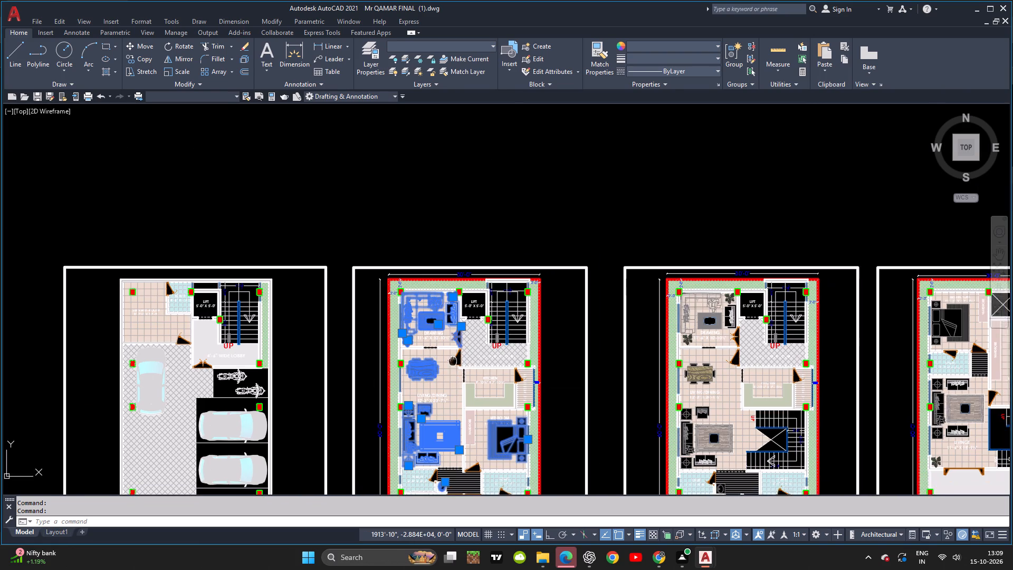
{"action": "middle_click_drag", "start_coordinate": [456, 337], "coordinate": [482, 247]}
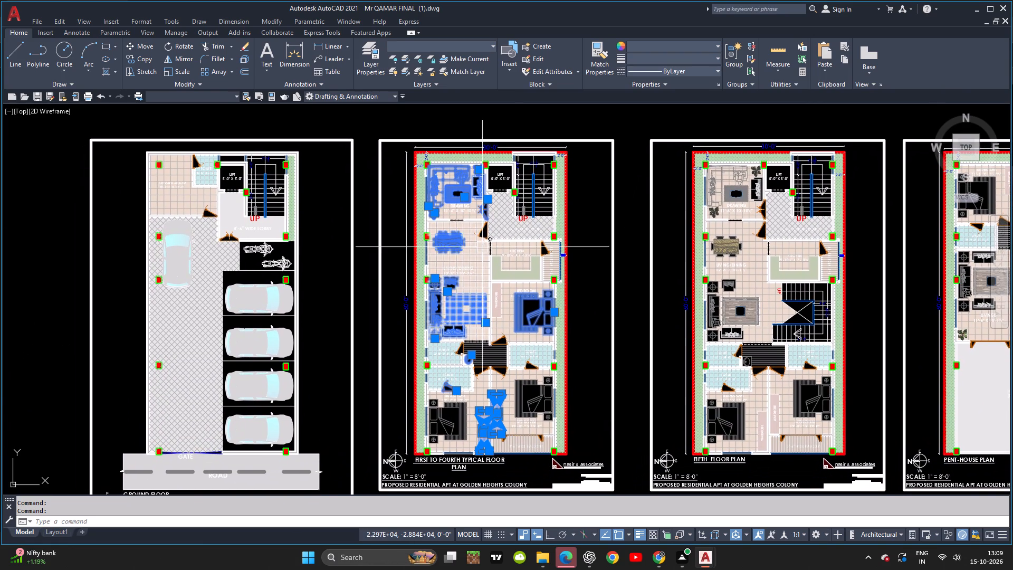
{"action": "middle_click", "coordinate": [482, 247]}
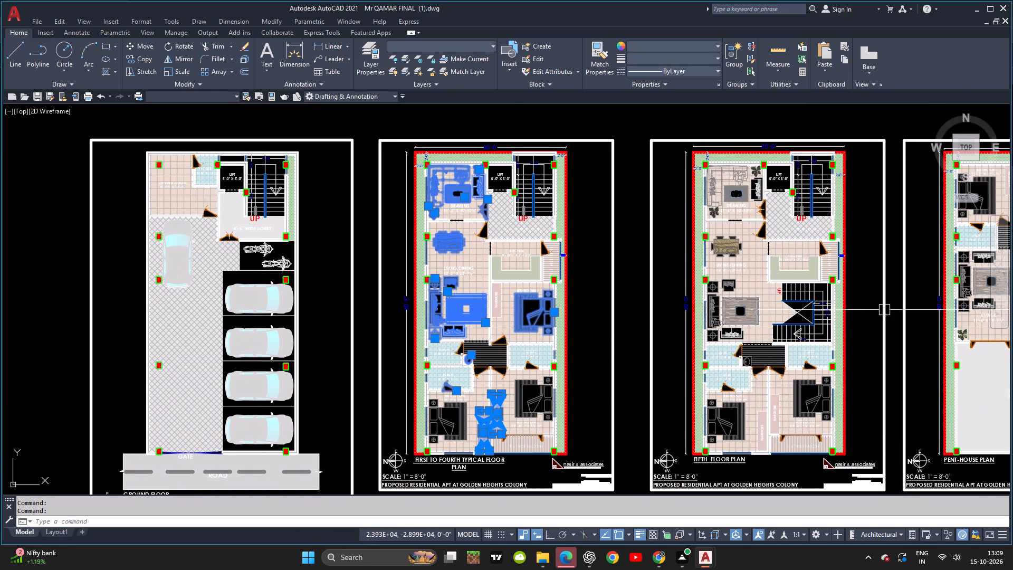
{"action": "middle_click_drag", "start_coordinate": [871, 310], "coordinate": [666, 314]}
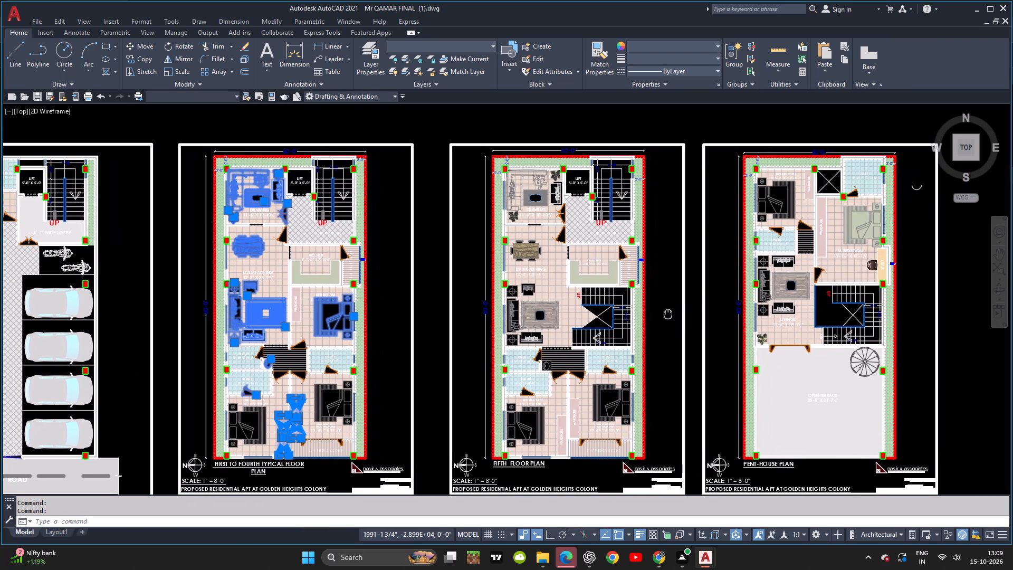
{"action": "middle_click_drag", "start_coordinate": [666, 314], "coordinate": [717, 315]}
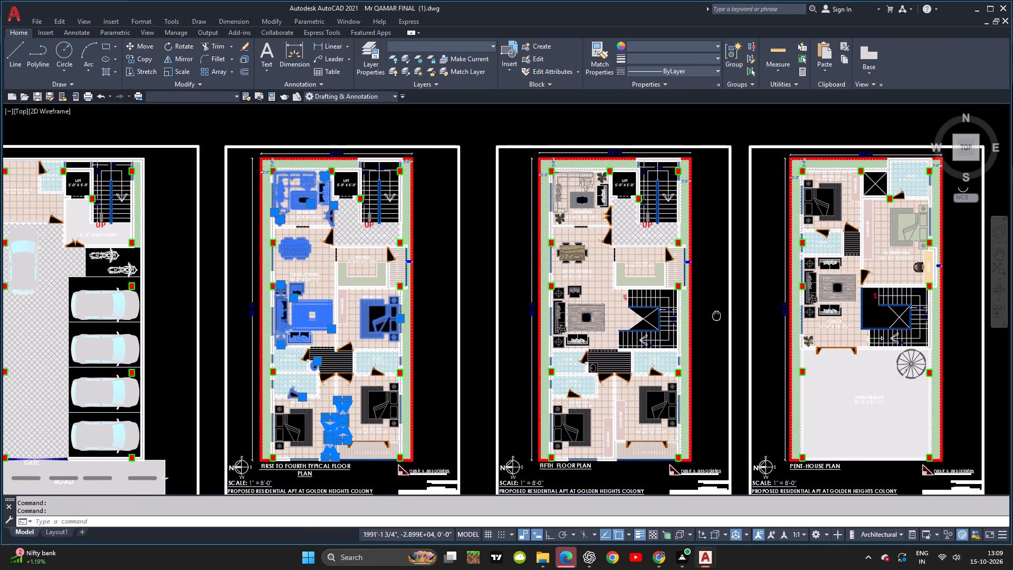
{"action": "middle_click_drag", "start_coordinate": [717, 315], "coordinate": [895, 300]}
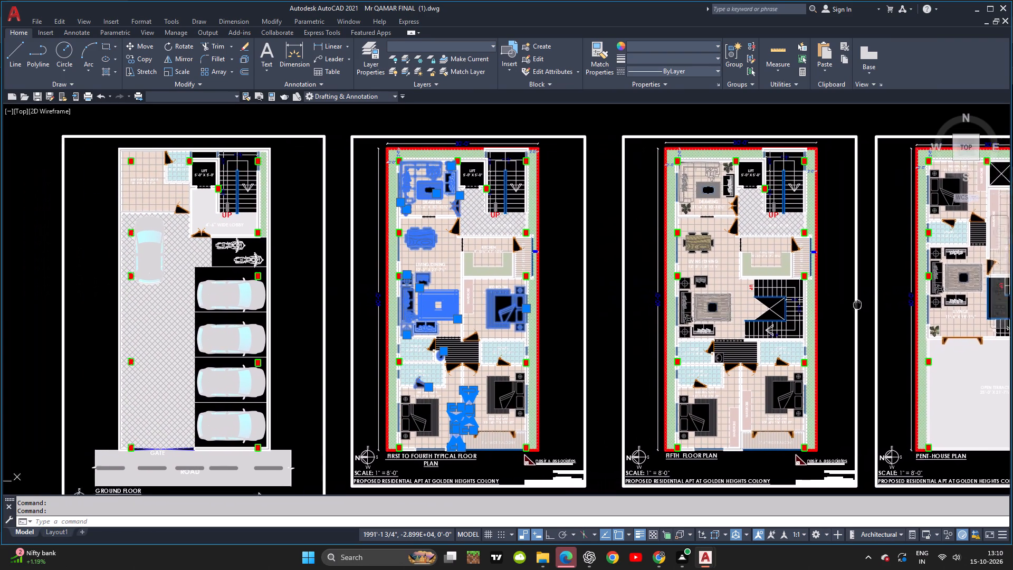
{"action": "middle_click_drag", "start_coordinate": [895, 300], "coordinate": [896, 296]}
{"action": "scroll", "coordinate": [282, 243], "scroll_direction": "up", "scroll_amount": 3}
{"action": "left_click", "coordinate": [288, 212]}
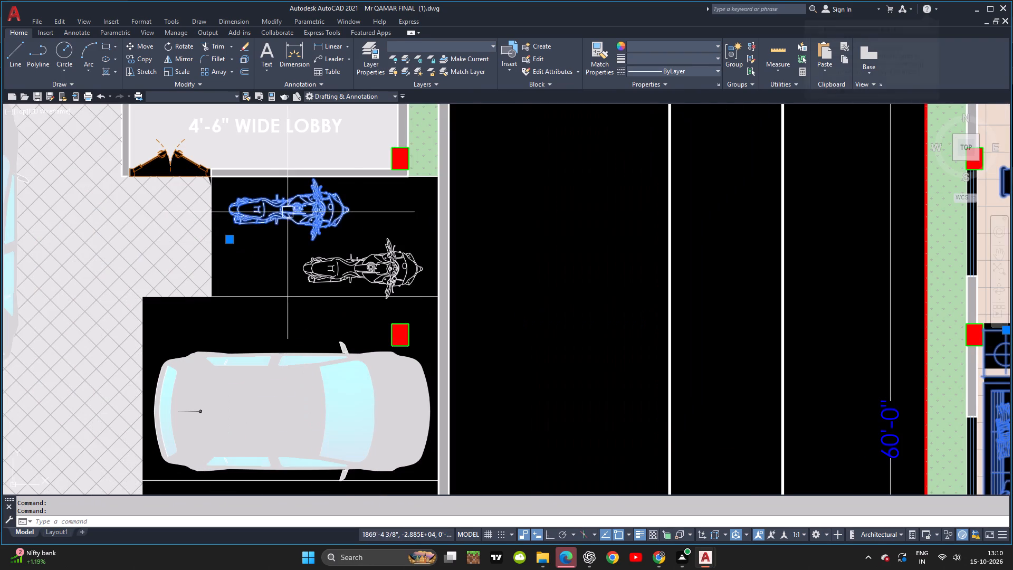
{"action": "scroll", "coordinate": [383, 311], "scroll_direction": "down", "scroll_amount": 1}
{"action": "middle_click_drag", "start_coordinate": [375, 301], "coordinate": [384, 258]}
{"action": "left_click", "coordinate": [376, 319]}
Copy the selected furniture, doors and vehicles, and paste them into Drawing1.dwg in the empty space east of the floor plan.
{"action": "scroll", "coordinate": [386, 340], "scroll_direction": "down", "scroll_amount": 2}
{"action": "middle_click_drag", "start_coordinate": [383, 339], "coordinate": [377, 357]}
{"action": "middle_click_drag", "start_coordinate": [377, 354], "coordinate": [388, 213]}
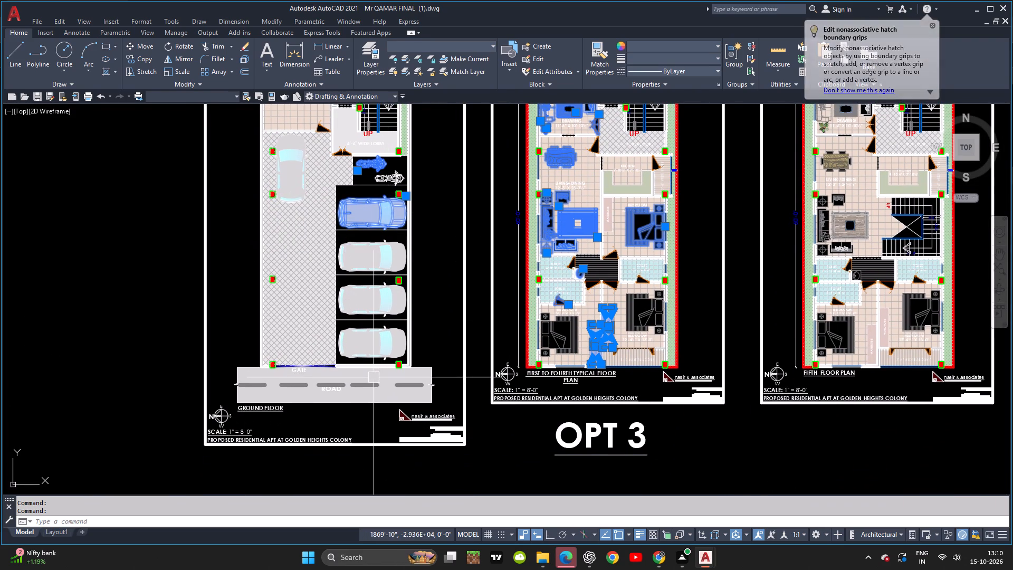
{"action": "key", "text": "ctrl+c"}
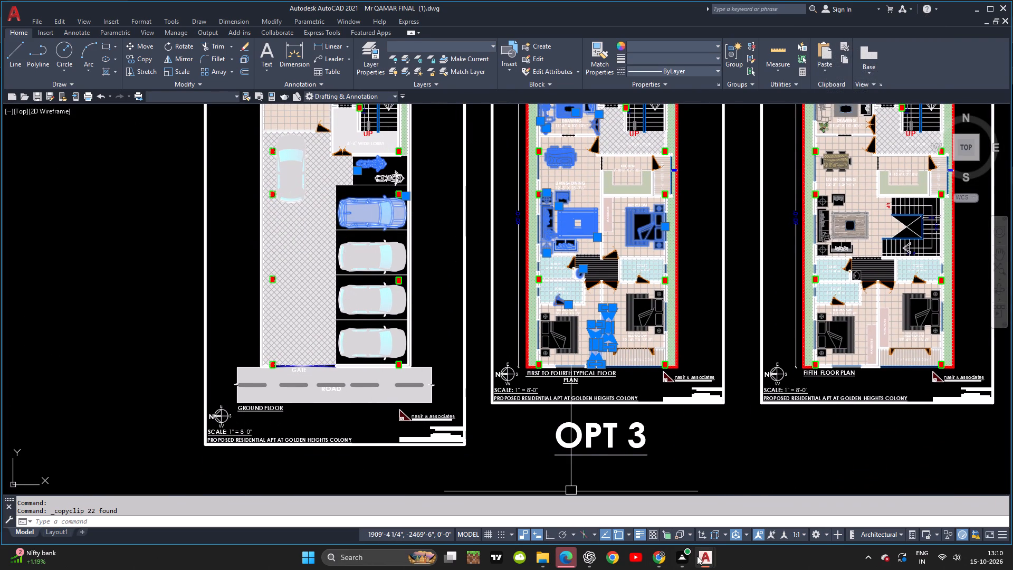
{"action": "left_click", "coordinate": [699, 556]}
{"action": "left_click", "coordinate": [668, 516]}
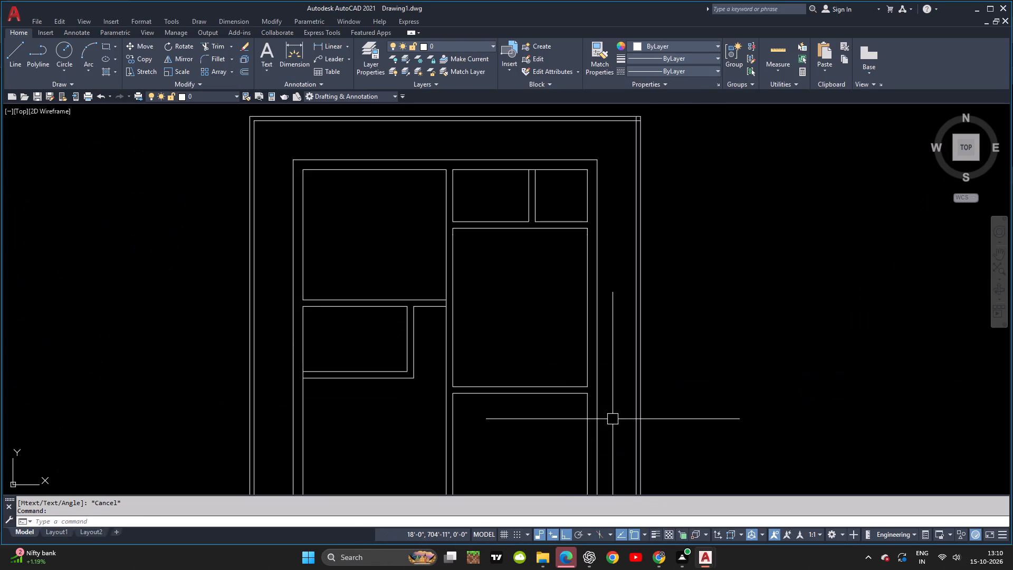
{"action": "key", "text": "ctrl+v"}
{"action": "scroll", "coordinate": [647, 372], "scroll_direction": "down", "scroll_amount": 3}
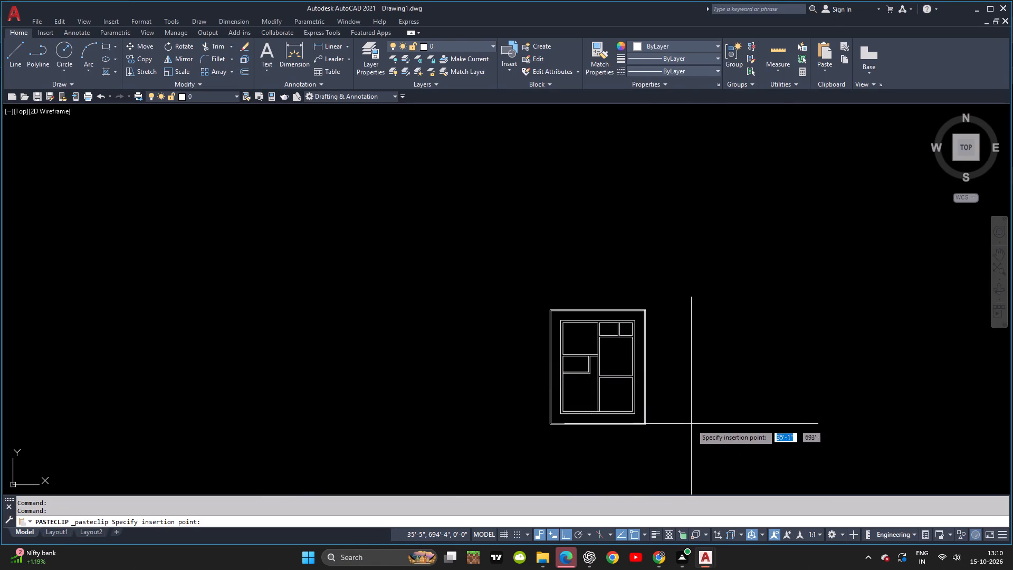
{"action": "left_click", "coordinate": [683, 443]}
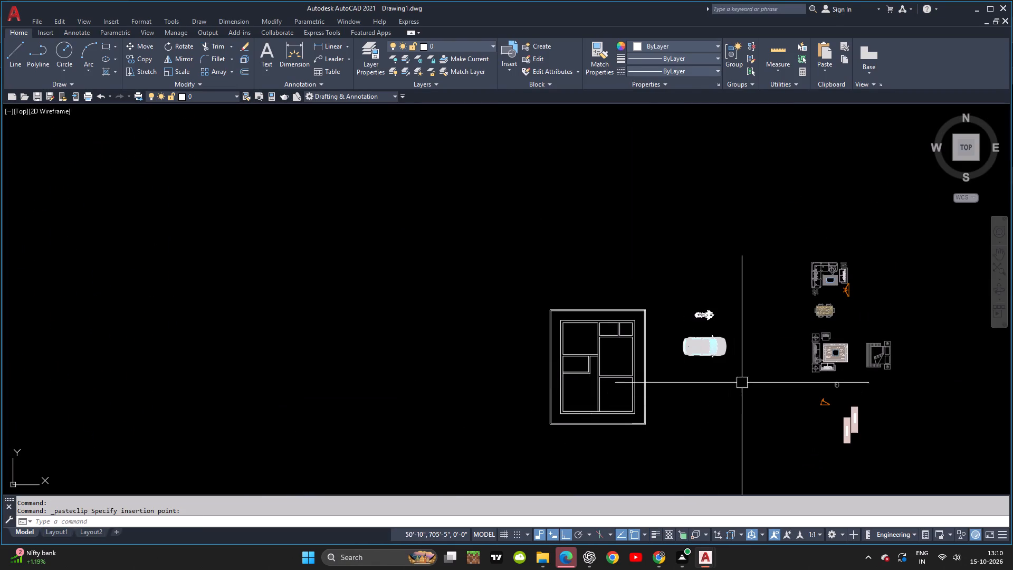
{"action": "key", "text": "Escape"}
{"action": "key", "text": "Escape"}
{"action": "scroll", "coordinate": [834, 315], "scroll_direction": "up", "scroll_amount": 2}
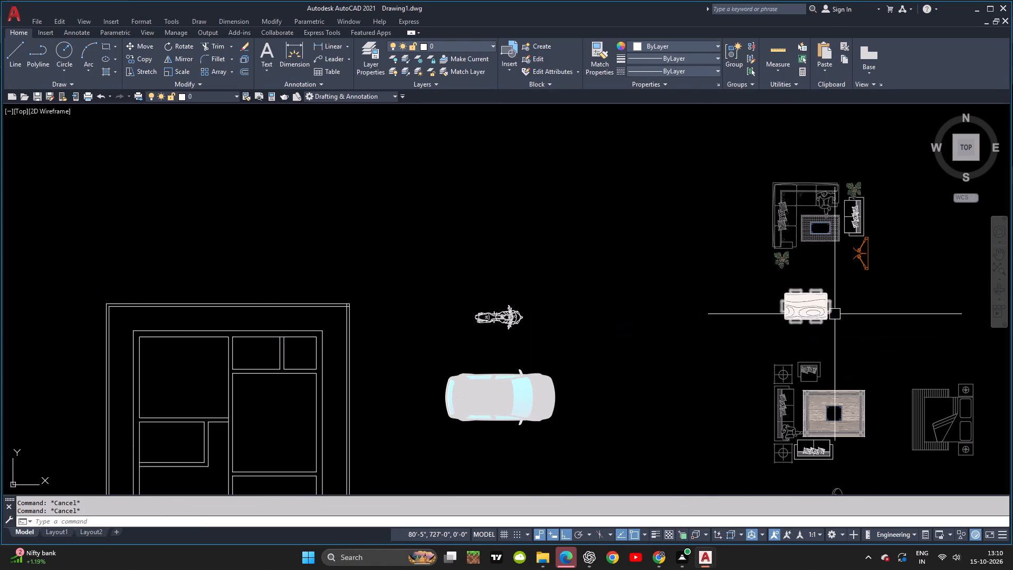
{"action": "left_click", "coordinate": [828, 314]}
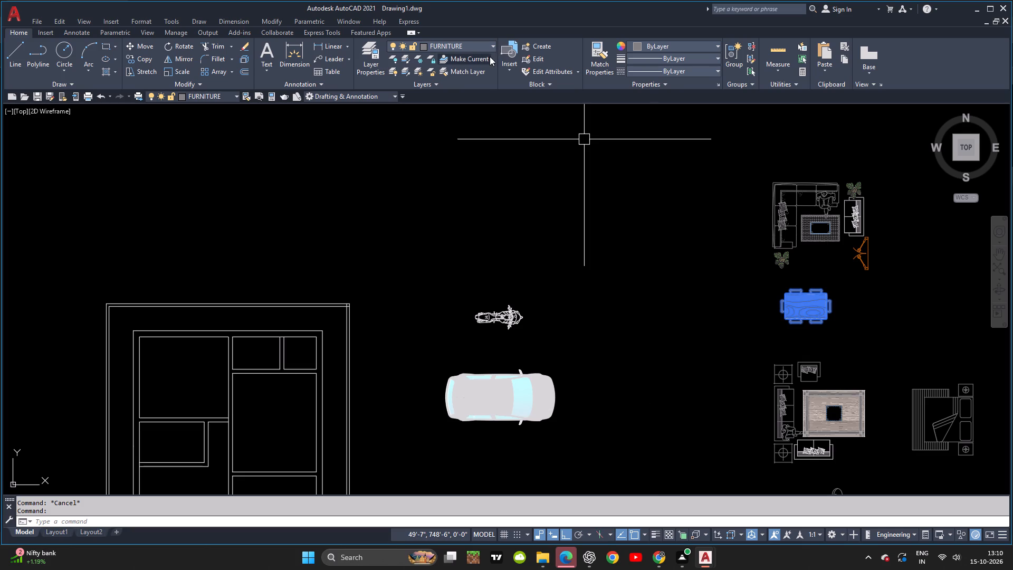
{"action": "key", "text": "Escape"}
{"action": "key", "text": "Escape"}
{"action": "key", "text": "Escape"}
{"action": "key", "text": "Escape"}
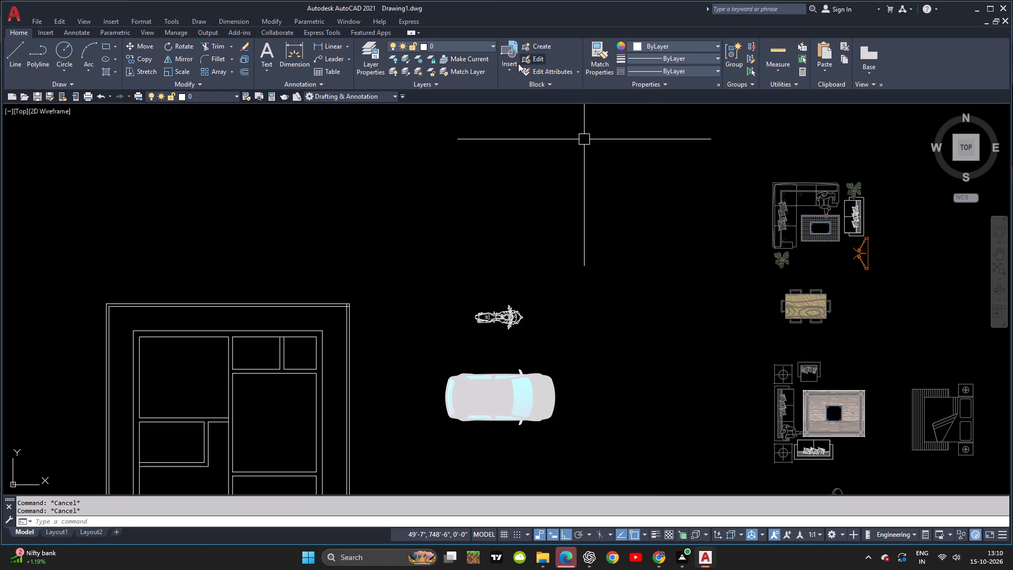
Look through the block gallery of Drawing1.dwg for the furniture, door and vehicle blocks available to insert.
{"action": "left_click", "coordinate": [515, 63]}
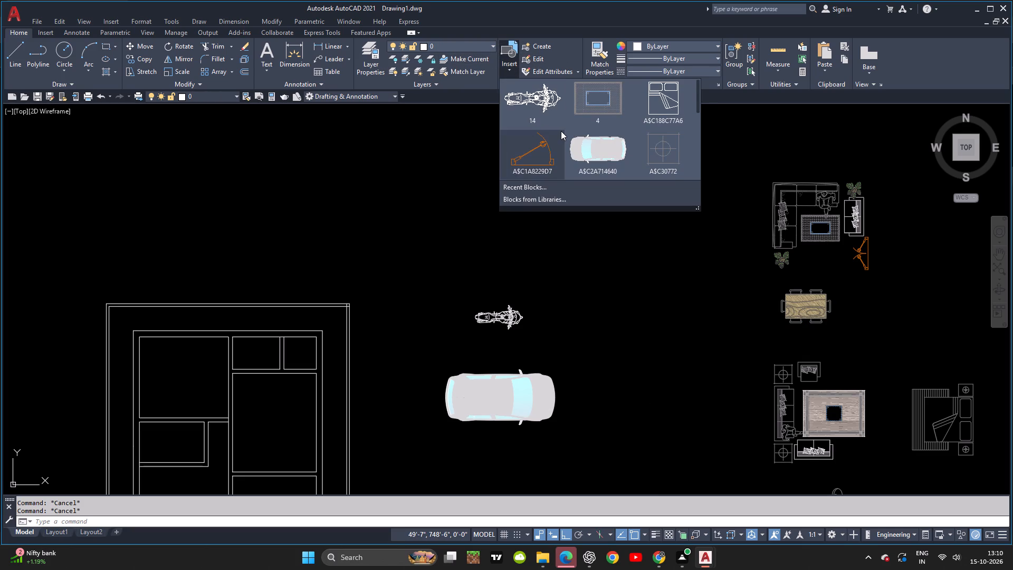
{"action": "scroll", "coordinate": [561, 131], "scroll_direction": "down", "scroll_amount": 5}
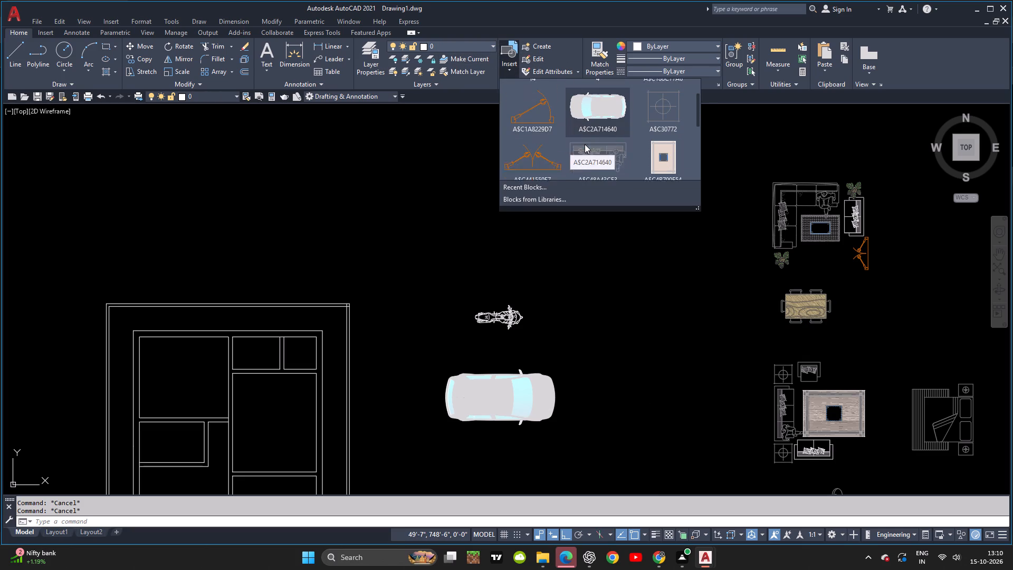
{"action": "scroll", "coordinate": [585, 144], "scroll_direction": "down", "scroll_amount": 11}
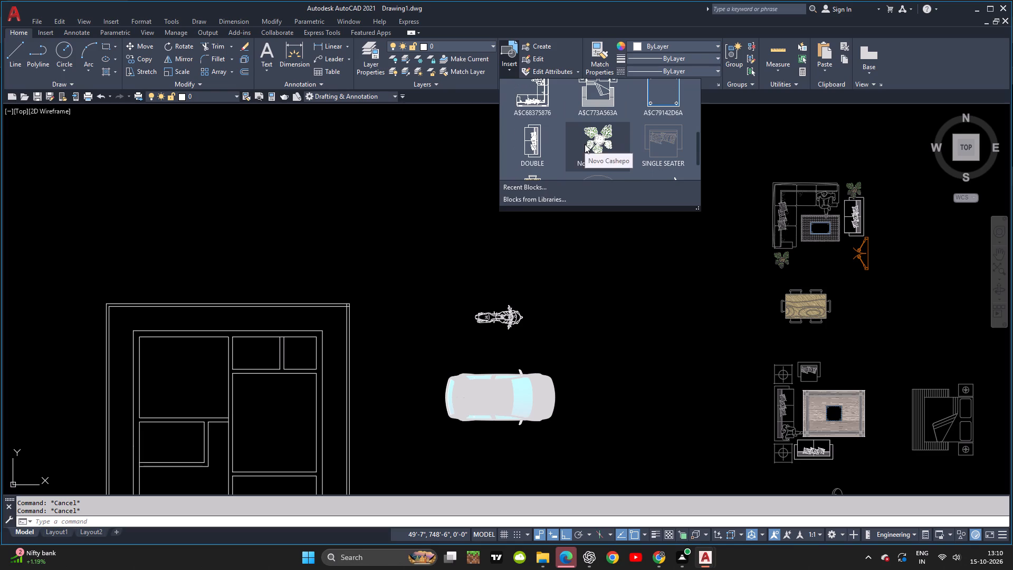
{"action": "key", "text": "Escape"}
Switch to the browser window showing the 30'-0" x 36'-0" 2BHK reference floor plan.
{"action": "key", "text": "alt+Tab"}
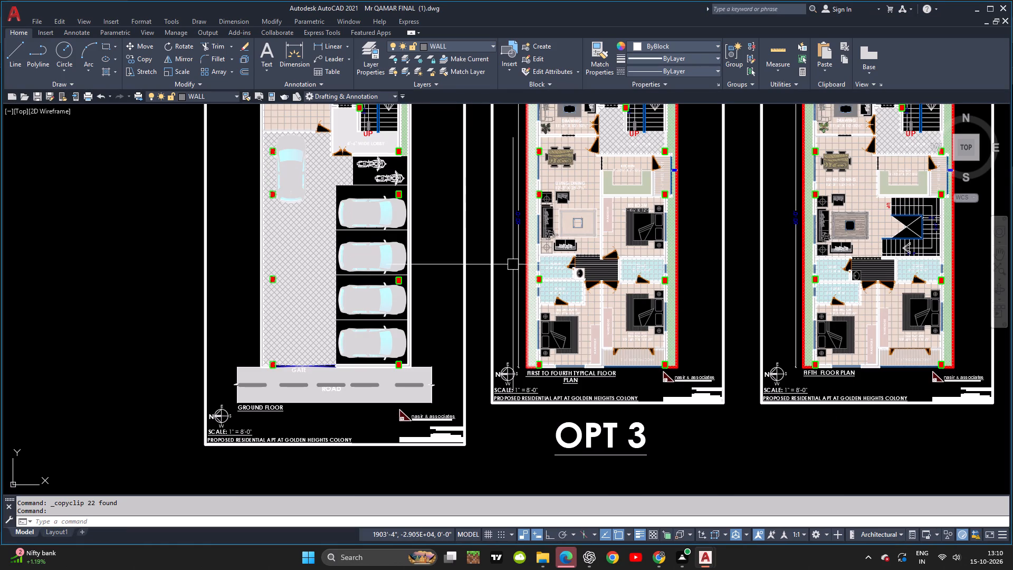
{"action": "key", "text": "alt+Tab"}
{"action": "key", "text": "alt+Tab"}
{"action": "key", "text": "alt+Tab"}
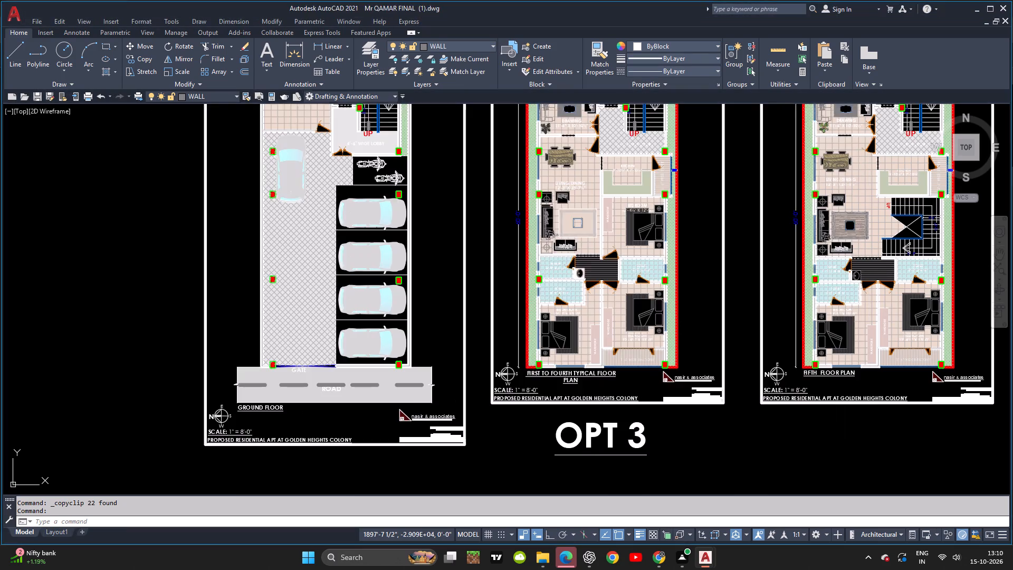
{"action": "key", "text": "alt+Tab"}
{"action": "key", "text": "alt+Tab"}
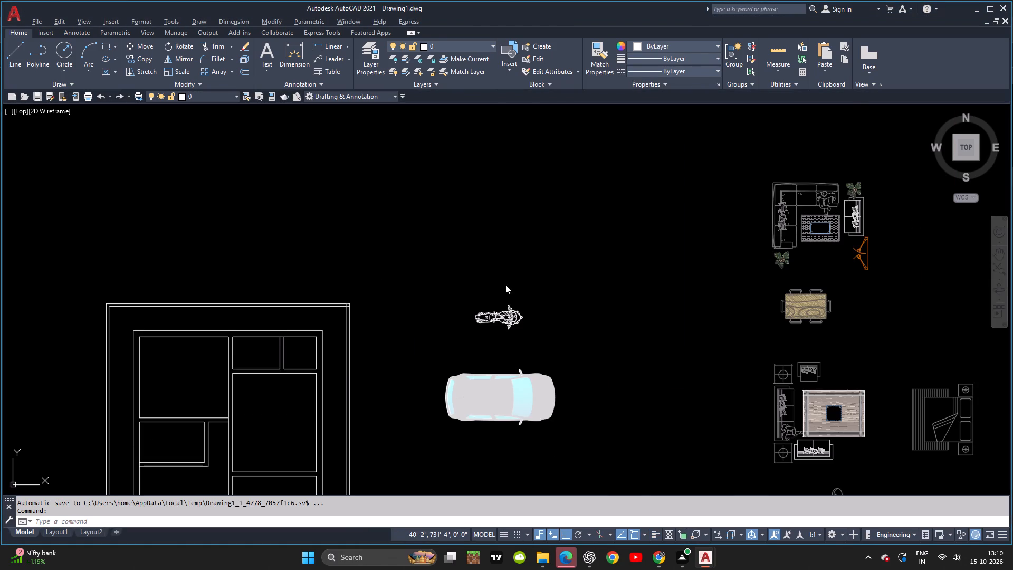
{"action": "key", "text": "alt+Tab"}
{"action": "key", "text": "alt+Tab"}
{"action": "key", "text": "alt+Tab"}
{"action": "key", "text": "alt+Tab"}
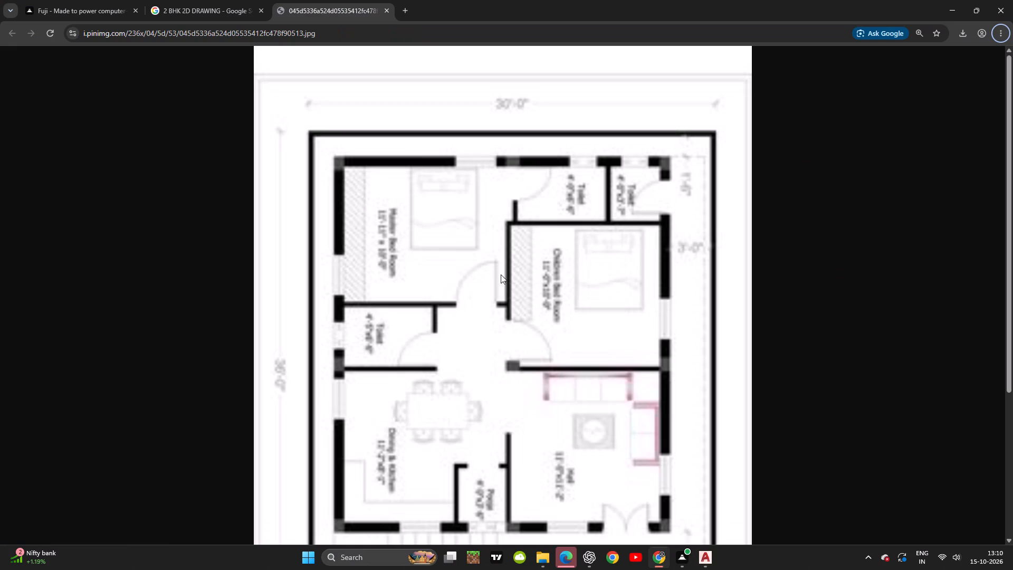
Switch back to Drawing1.dwg, which holds the floor plan and the pasted furniture, door and vehicle blocks.
{"action": "key", "text": "alt+Tab"}
{"action": "scroll", "coordinate": [398, 251], "scroll_direction": "down", "scroll_amount": 1}
{"action": "middle_click_drag", "start_coordinate": [400, 253], "coordinate": [649, 258]}
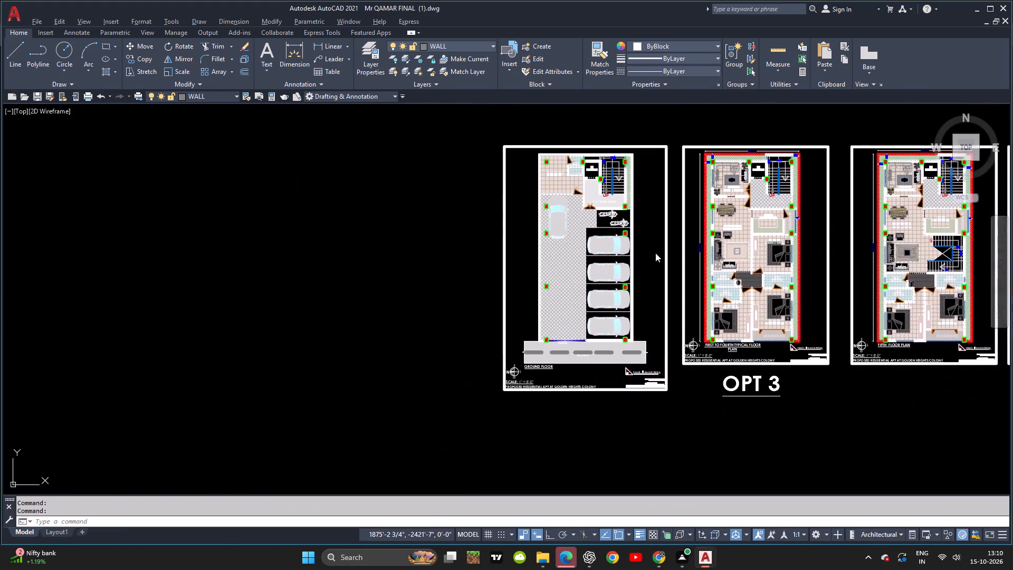
{"action": "key", "text": "alt+Tab"}
{"action": "key", "text": "alt+Tab"}
{"action": "key", "text": "alt+Tab"}
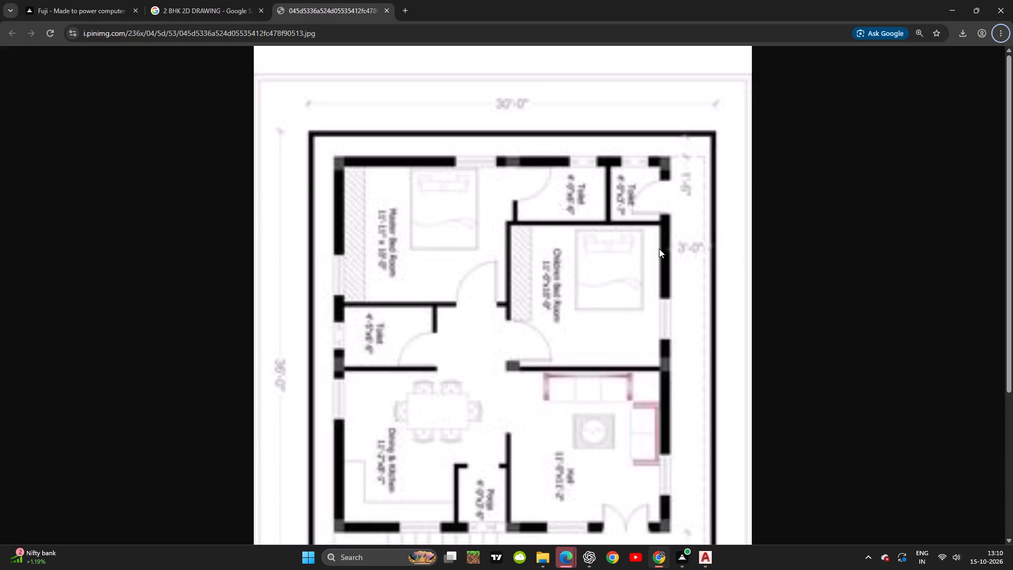
{"action": "key", "text": "alt+Tab"}
{"action": "key", "text": "alt+Tab"}
{"action": "key", "text": "alt+Tab"}
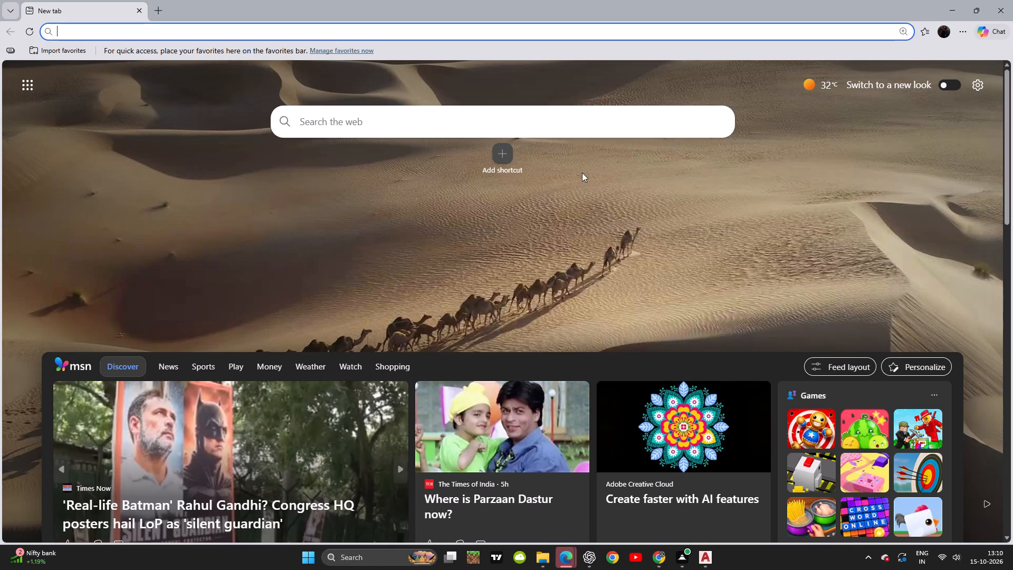
{"action": "key", "text": "alt+Tab"}
{"action": "left_click", "coordinate": [709, 146], "text": "alt"}
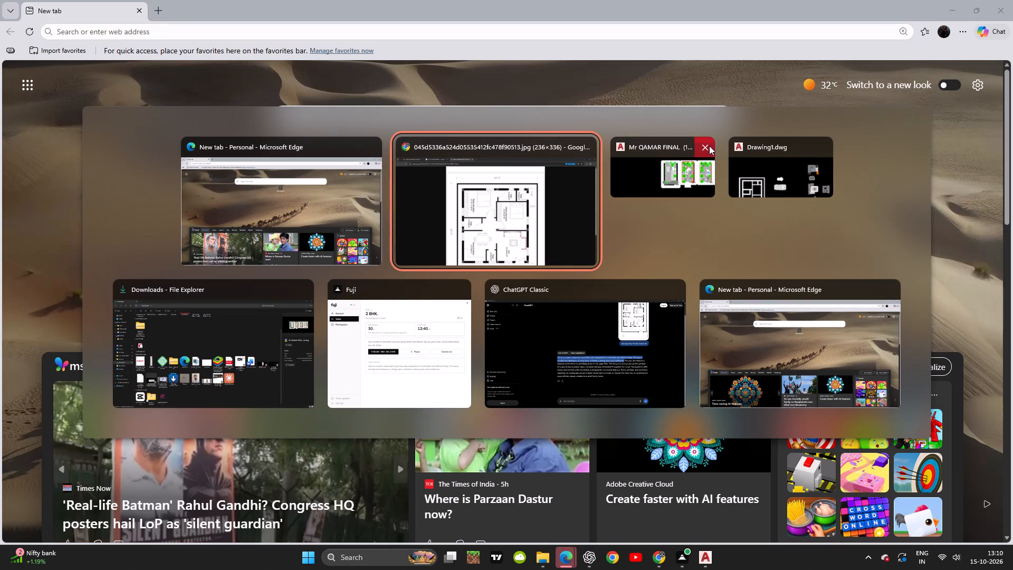
{"action": "left_click", "coordinate": [709, 146], "text": "alt"}
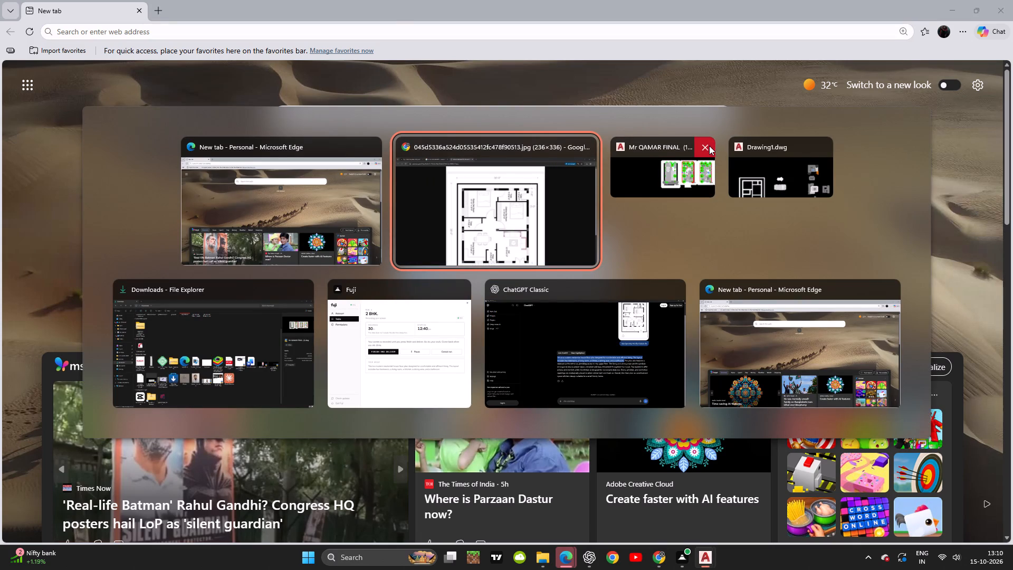
{"action": "left_click", "coordinate": [552, 298]}
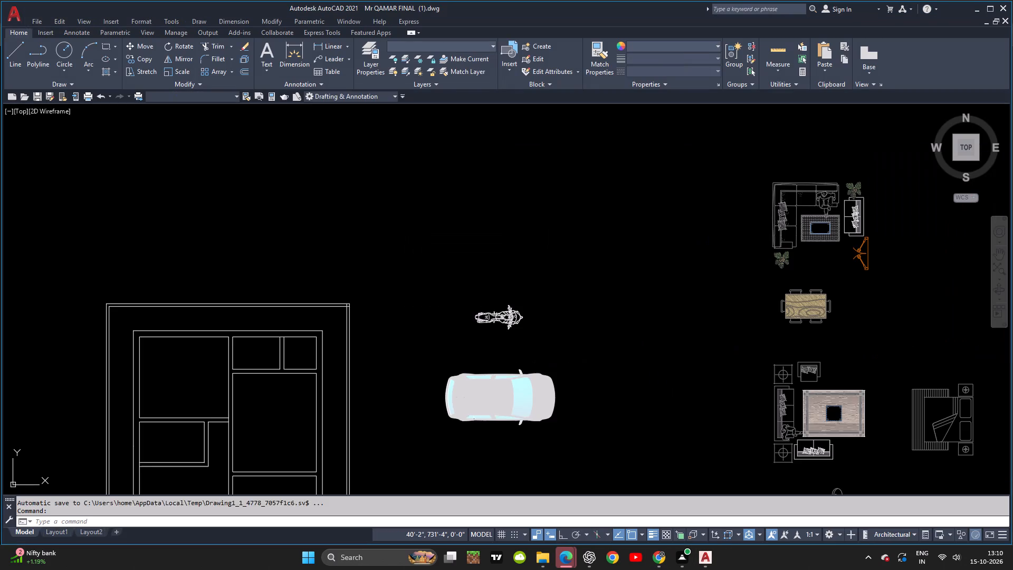
{"action": "scroll", "coordinate": [559, 292], "scroll_direction": "down", "scroll_amount": 2}
{"action": "middle_click_drag", "start_coordinate": [558, 291], "coordinate": [578, 213]}
{"action": "scroll", "coordinate": [695, 202], "scroll_direction": "up", "scroll_amount": 1}
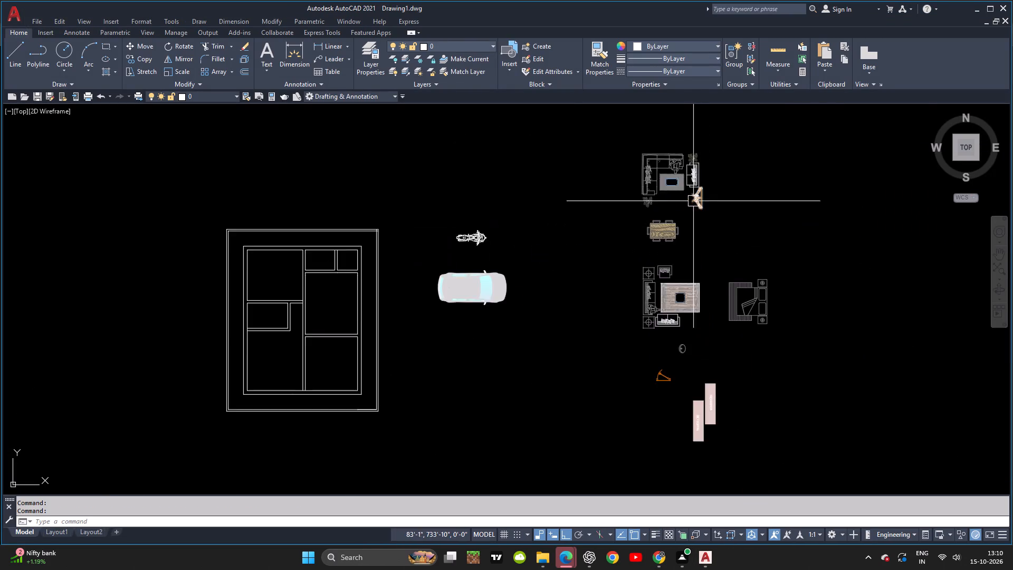
Check the master bedroom's furniture layout in the 2BHK reference image against the same room in Drawing1.dwg.
{"action": "key", "text": "alt+Tab"}
{"action": "key", "text": "alt+Tab"}
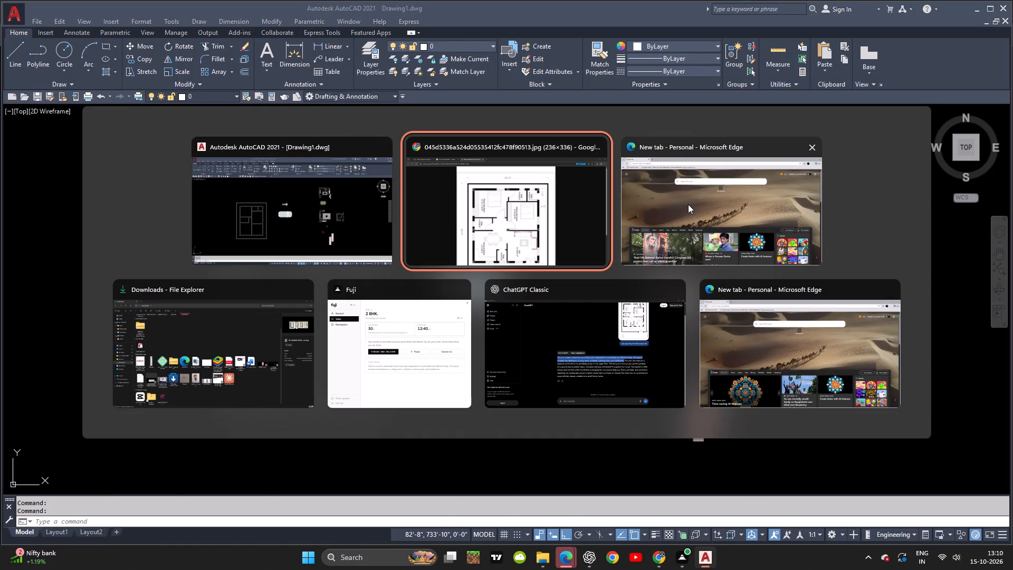
{"action": "key", "text": "alt+Tab"}
{"action": "key", "text": "alt+Tab"}
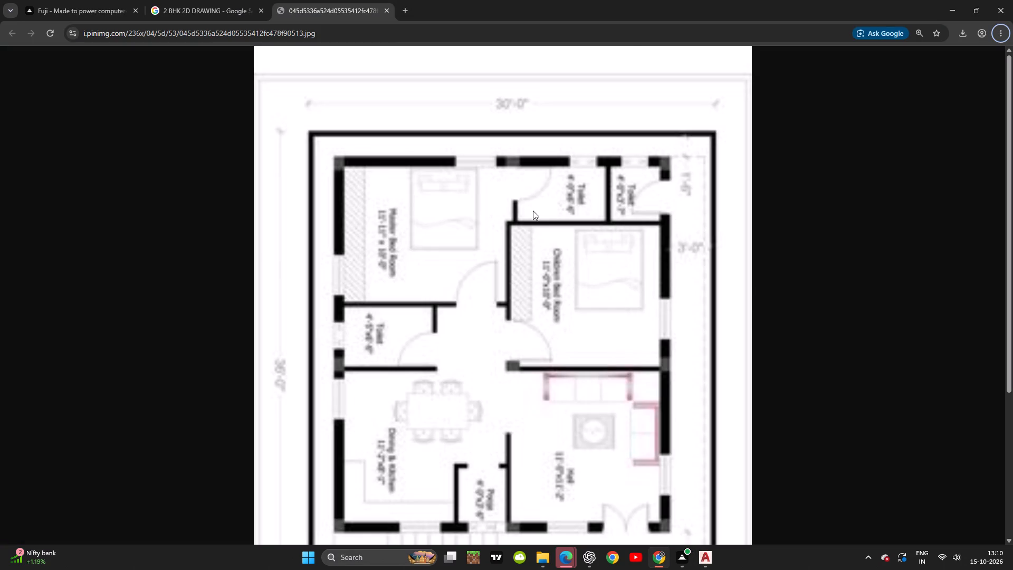
{"action": "key", "text": "alt+Tab"}
{"action": "middle_click_drag", "start_coordinate": [254, 289], "coordinate": [378, 274]}
{"action": "scroll", "coordinate": [383, 243], "scroll_direction": "up", "scroll_amount": 2}
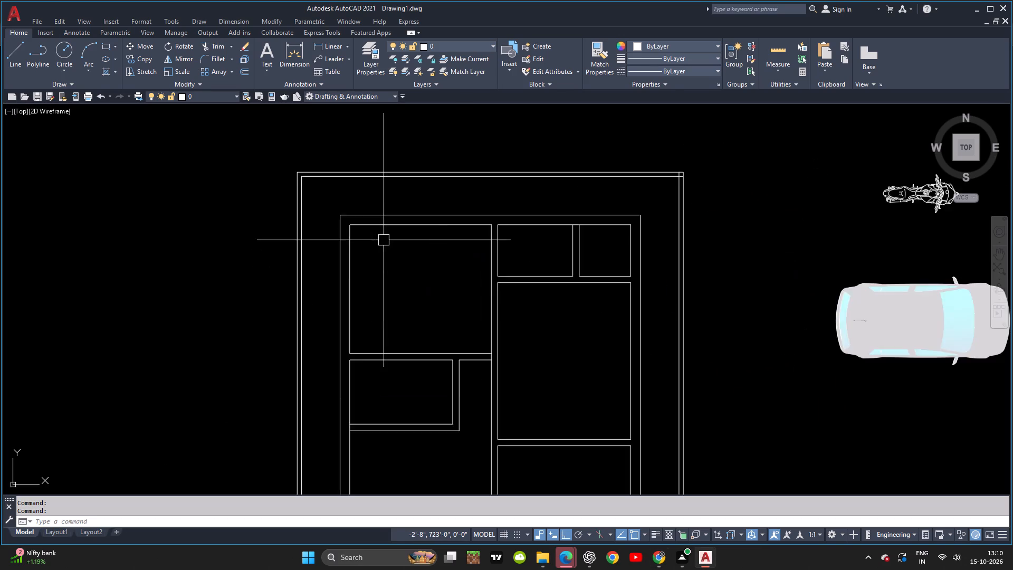
{"action": "type", "text": "9O"}
{"action": "scroll", "coordinate": [384, 240], "scroll_direction": "down", "scroll_amount": 2}
{"action": "scroll", "coordinate": [408, 275], "scroll_direction": "up", "scroll_amount": 2}
{"action": "key", "text": "Escape"}
{"action": "scroll", "coordinate": [396, 230], "scroll_direction": "up", "scroll_amount": 1}
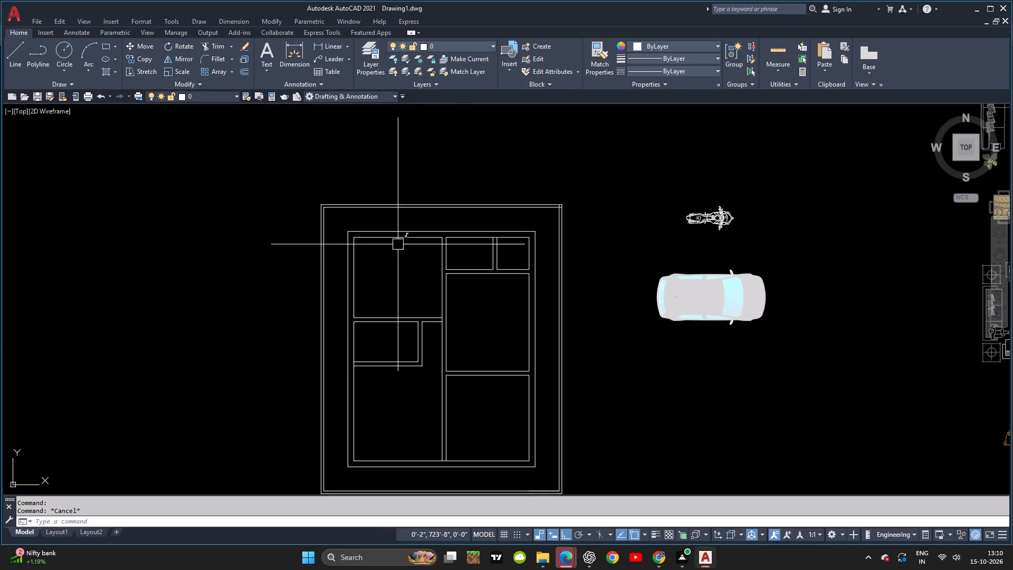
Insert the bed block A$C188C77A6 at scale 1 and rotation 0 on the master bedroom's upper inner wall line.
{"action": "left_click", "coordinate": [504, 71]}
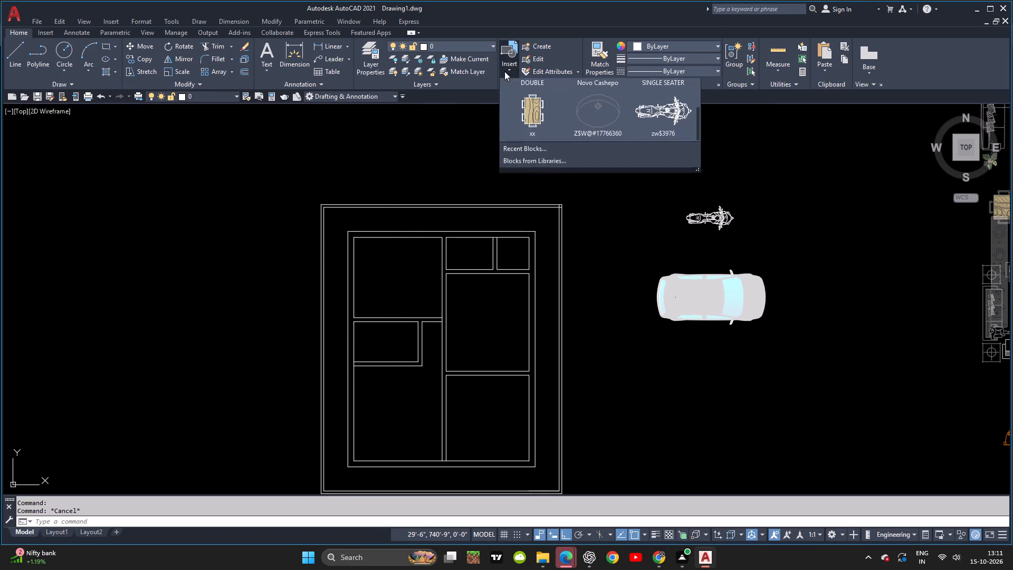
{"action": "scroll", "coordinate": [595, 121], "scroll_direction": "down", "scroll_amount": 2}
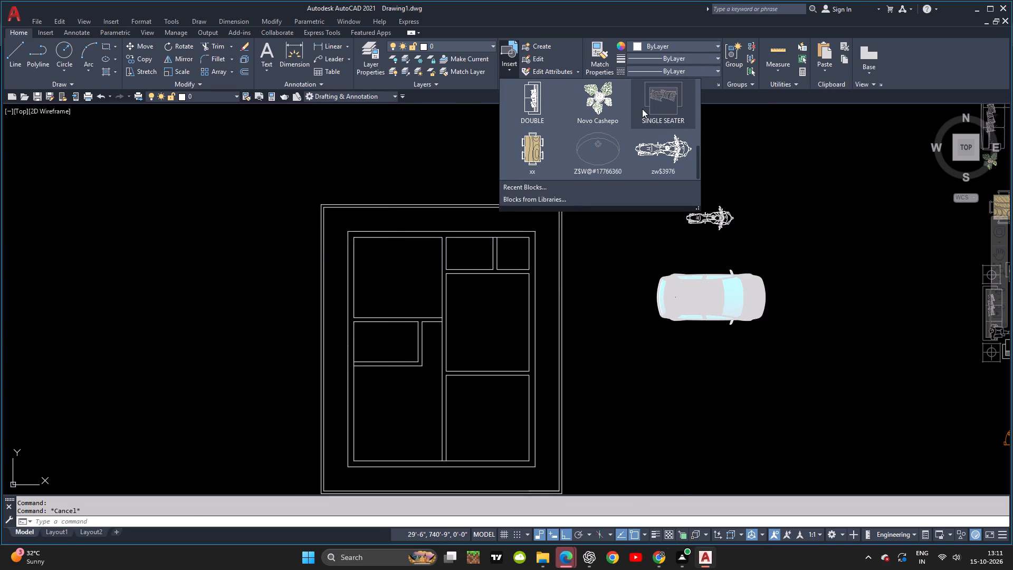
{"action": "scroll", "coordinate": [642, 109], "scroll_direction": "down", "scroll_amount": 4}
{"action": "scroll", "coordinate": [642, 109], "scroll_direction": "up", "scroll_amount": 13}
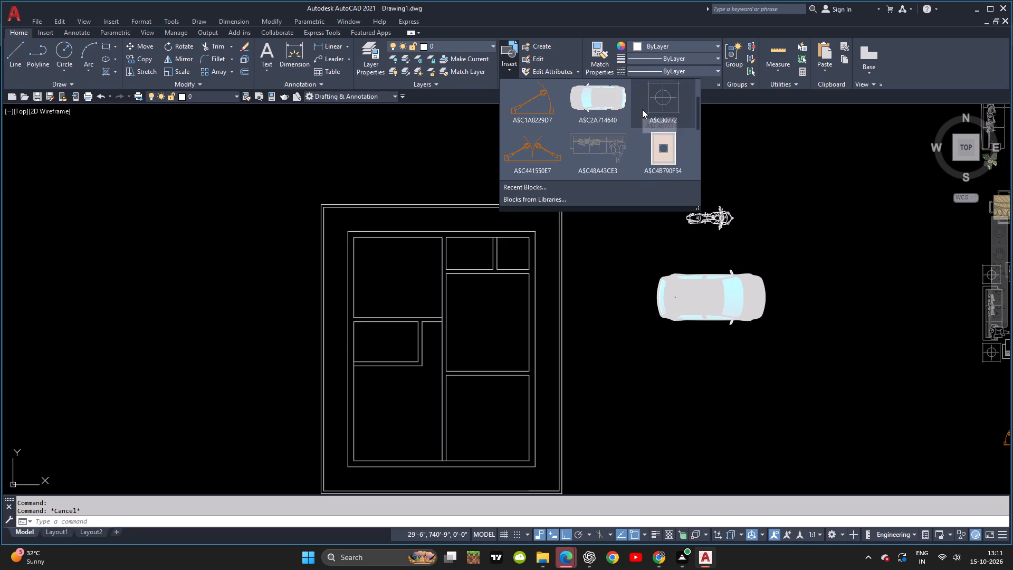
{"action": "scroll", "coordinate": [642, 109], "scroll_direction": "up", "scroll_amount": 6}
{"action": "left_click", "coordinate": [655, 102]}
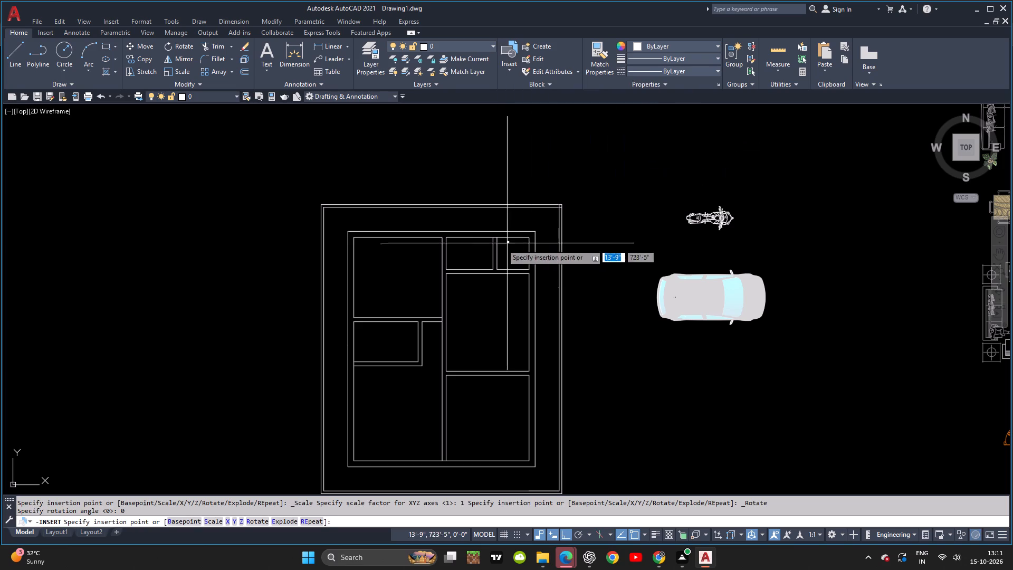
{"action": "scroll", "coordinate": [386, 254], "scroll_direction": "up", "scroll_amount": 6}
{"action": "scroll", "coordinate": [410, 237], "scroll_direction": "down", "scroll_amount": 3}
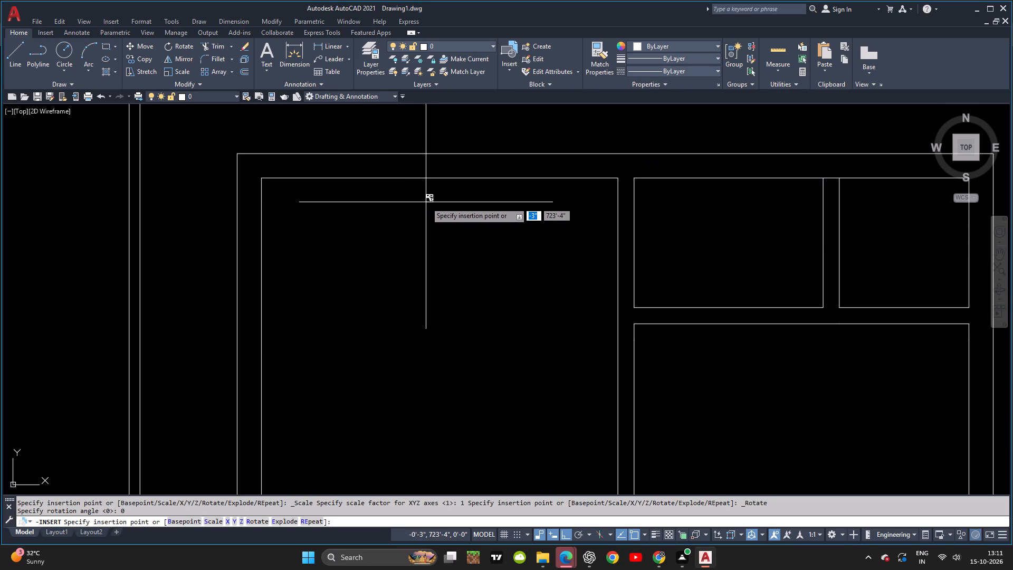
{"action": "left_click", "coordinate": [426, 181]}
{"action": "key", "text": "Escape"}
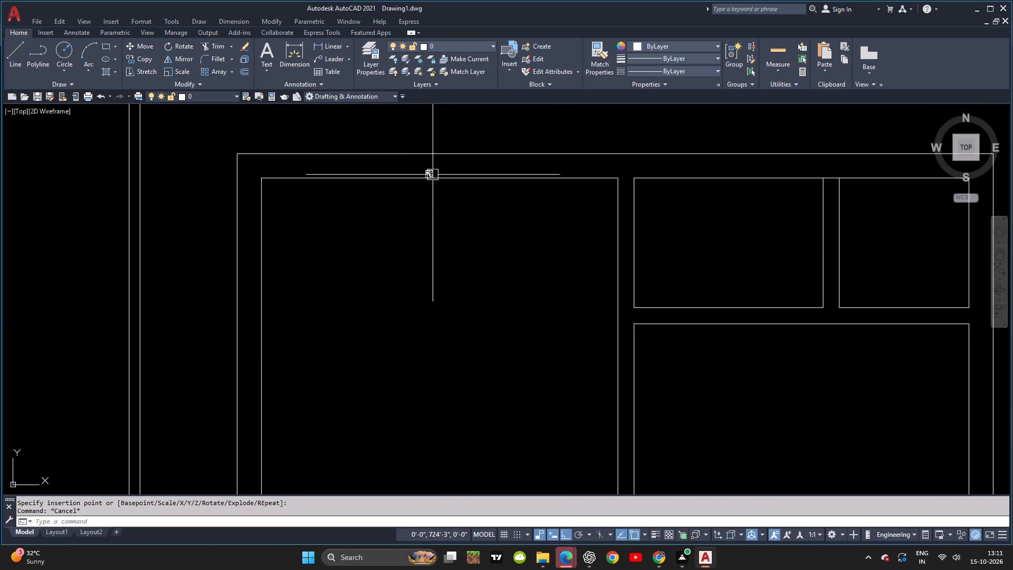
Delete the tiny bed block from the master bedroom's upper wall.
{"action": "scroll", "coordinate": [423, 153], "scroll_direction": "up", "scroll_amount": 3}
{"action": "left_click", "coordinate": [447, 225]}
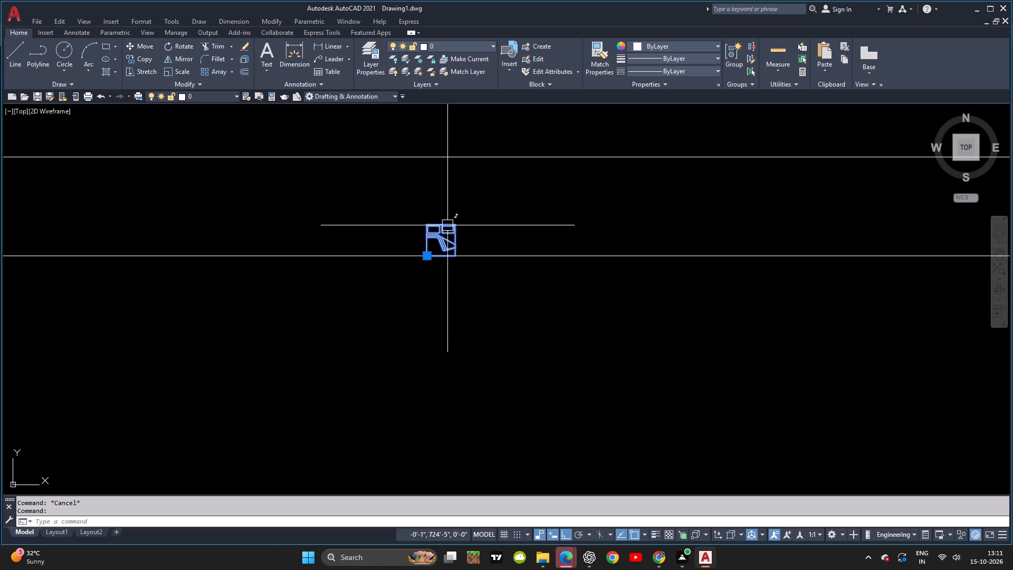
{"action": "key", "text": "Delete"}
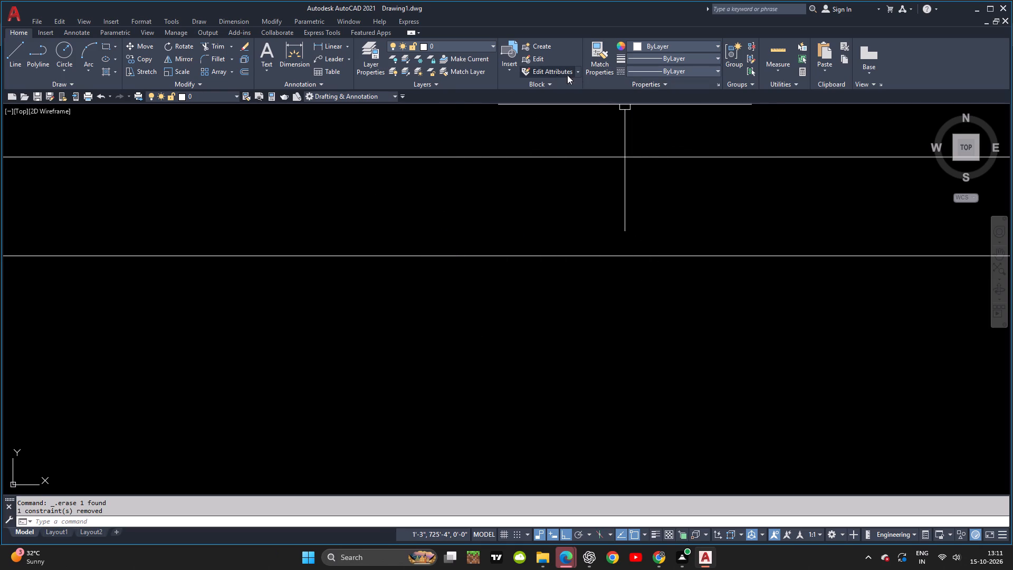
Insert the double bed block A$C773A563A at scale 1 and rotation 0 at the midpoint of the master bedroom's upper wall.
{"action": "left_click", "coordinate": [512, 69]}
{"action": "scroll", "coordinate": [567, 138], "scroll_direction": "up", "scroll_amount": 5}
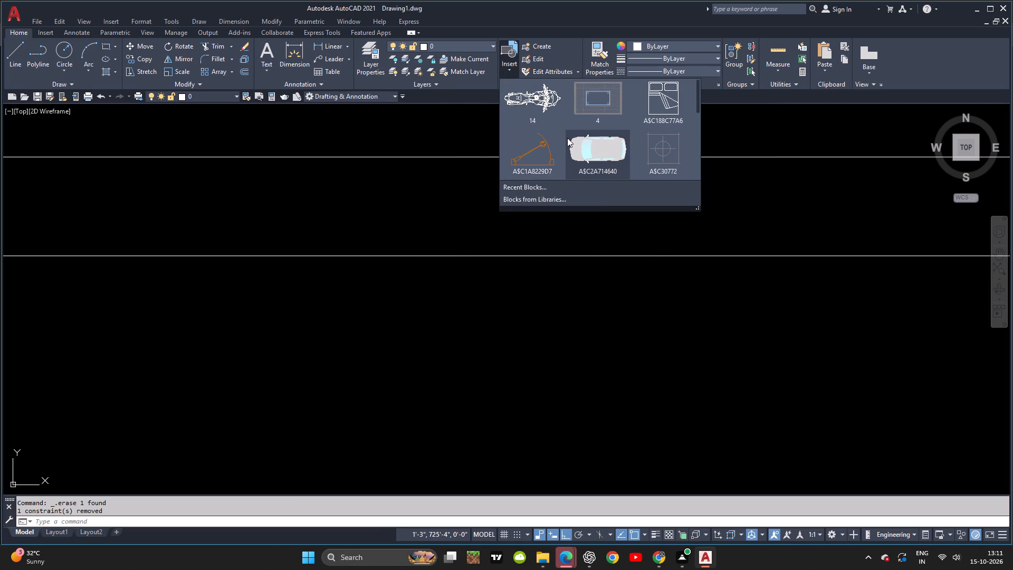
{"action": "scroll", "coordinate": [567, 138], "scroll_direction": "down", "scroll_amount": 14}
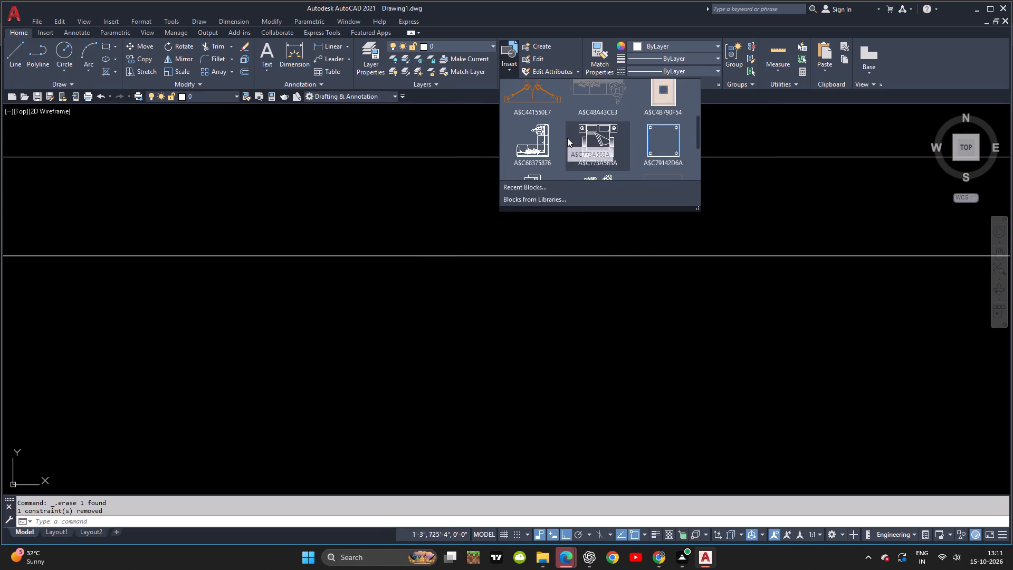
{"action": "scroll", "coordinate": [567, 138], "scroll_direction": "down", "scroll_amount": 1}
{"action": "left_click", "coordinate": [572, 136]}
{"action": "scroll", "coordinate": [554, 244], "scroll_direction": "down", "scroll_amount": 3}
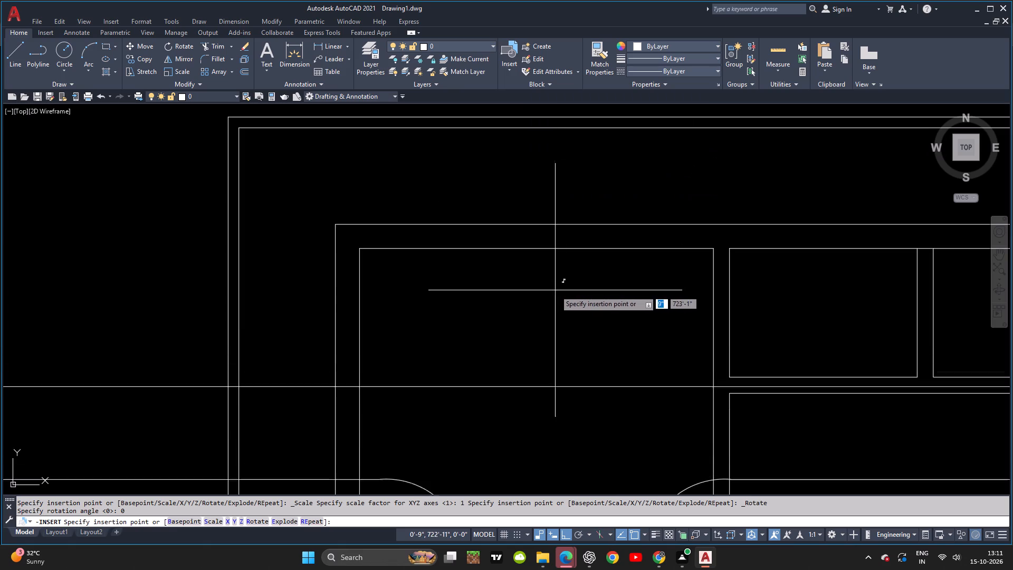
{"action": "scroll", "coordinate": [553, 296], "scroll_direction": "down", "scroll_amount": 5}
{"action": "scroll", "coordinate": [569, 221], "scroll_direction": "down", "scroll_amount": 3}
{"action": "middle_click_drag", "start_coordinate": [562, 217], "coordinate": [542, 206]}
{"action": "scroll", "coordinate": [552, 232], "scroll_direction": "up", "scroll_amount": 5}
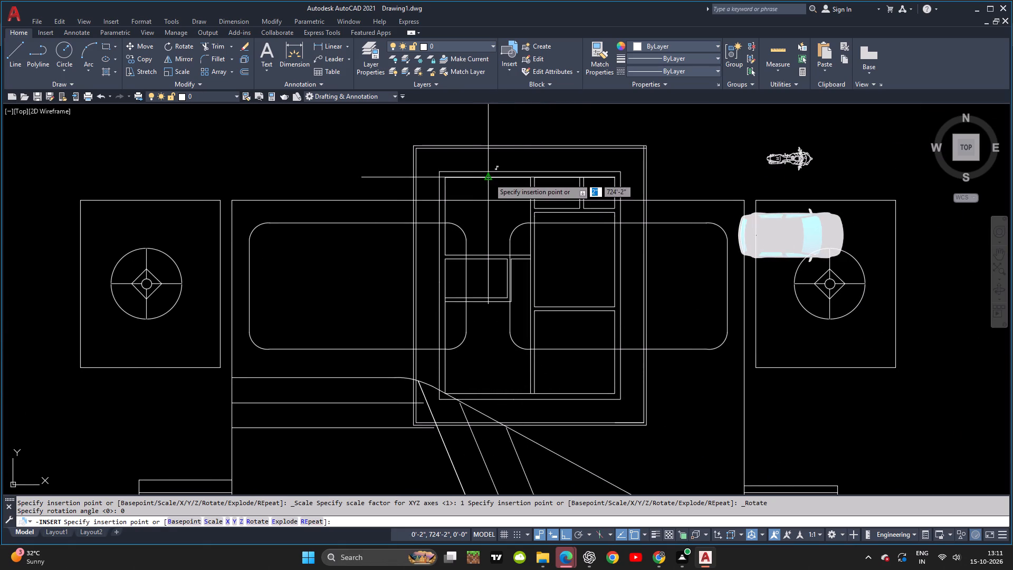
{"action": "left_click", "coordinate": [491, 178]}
Open block A$C773A563A in the Block Editor and check the bed's side length with an aligned dimension.
{"action": "left_click", "coordinate": [369, 199]}
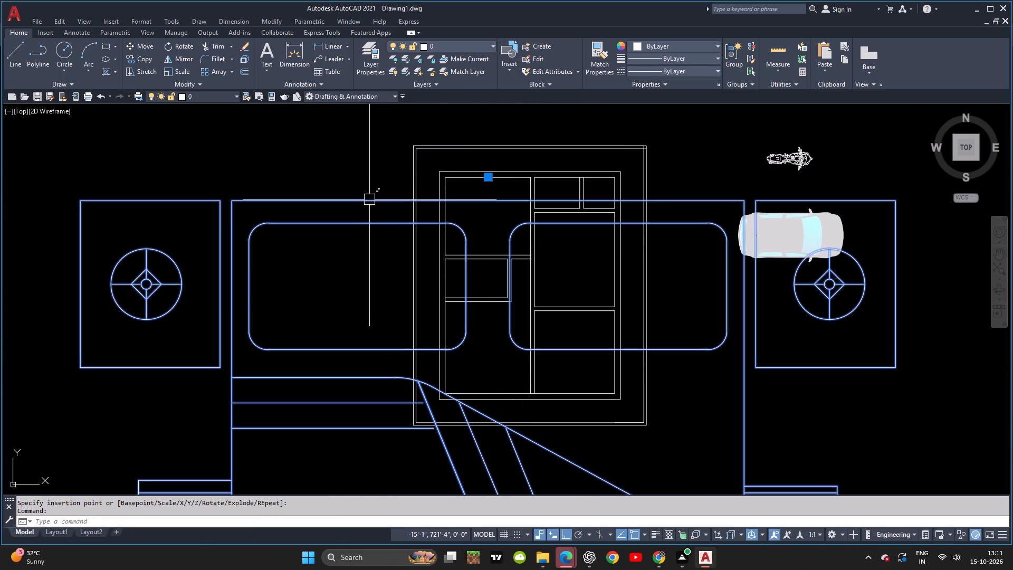
{"action": "double_click", "coordinate": [371, 202]}
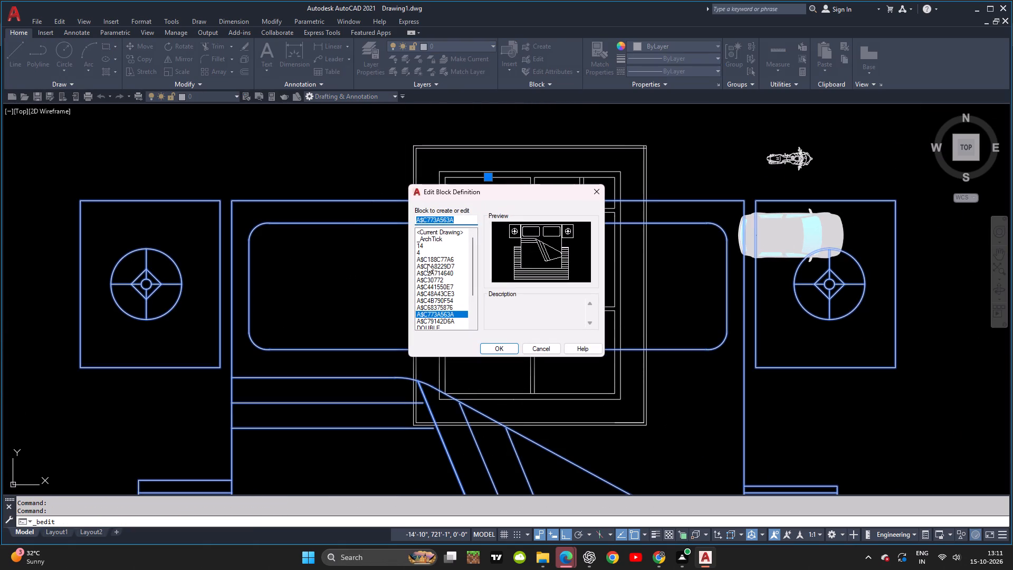
{"action": "left_click", "coordinate": [493, 352]}
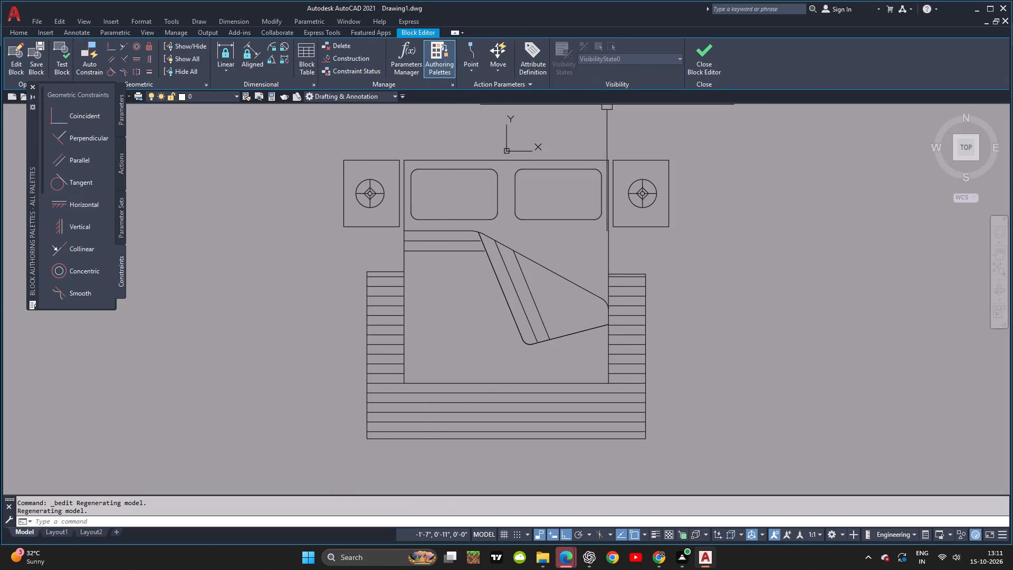
{"action": "left_click", "coordinate": [684, 128]}
{"action": "key", "text": "Escape"}
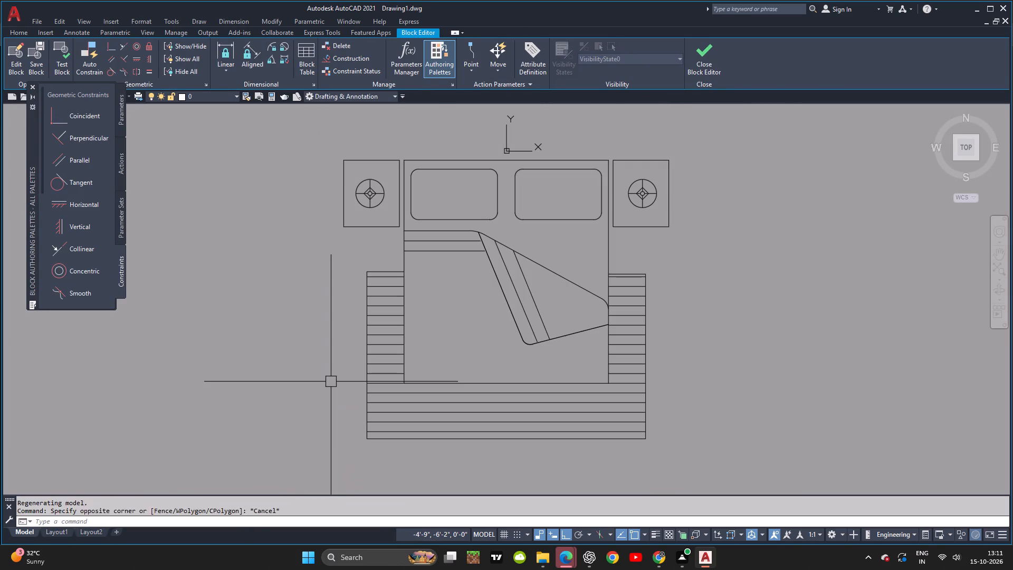
{"action": "key", "text": "Escape"}
{"action": "type", "text": "DA"}
{"action": "key", "text": "space"}
{"action": "key", "text": "space"}
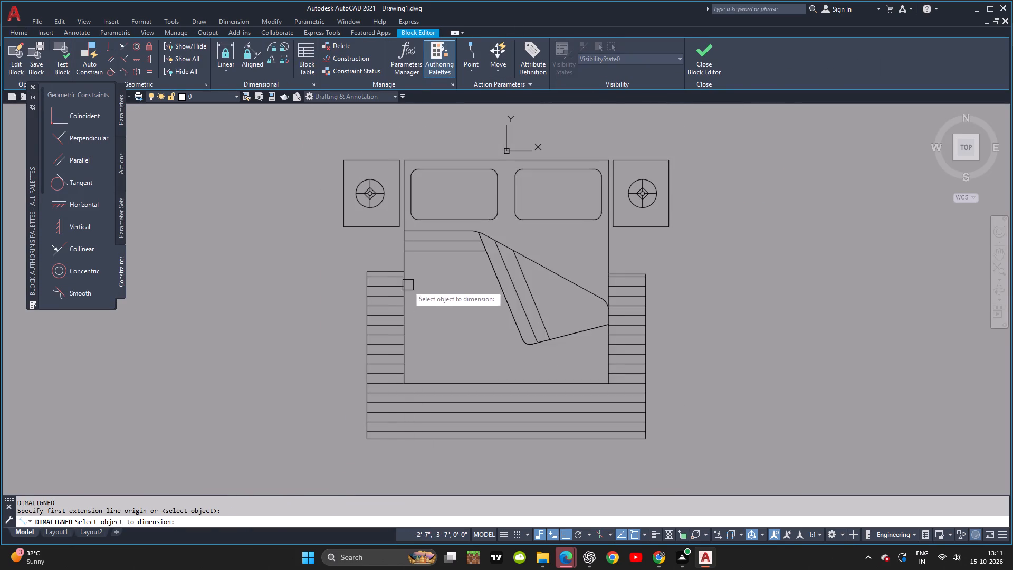
{"action": "left_click", "coordinate": [407, 287]}
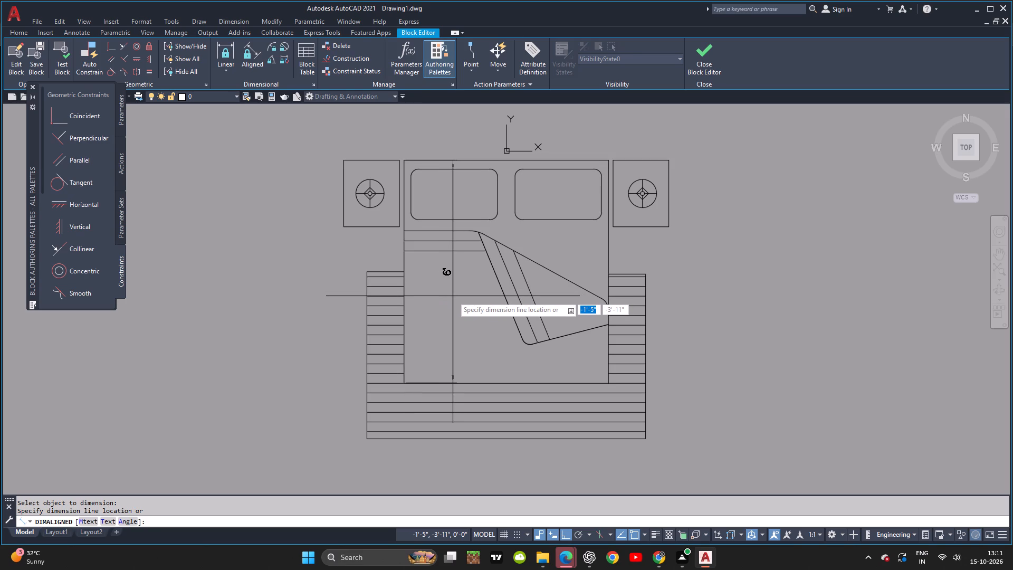
{"action": "key", "text": "Escape"}
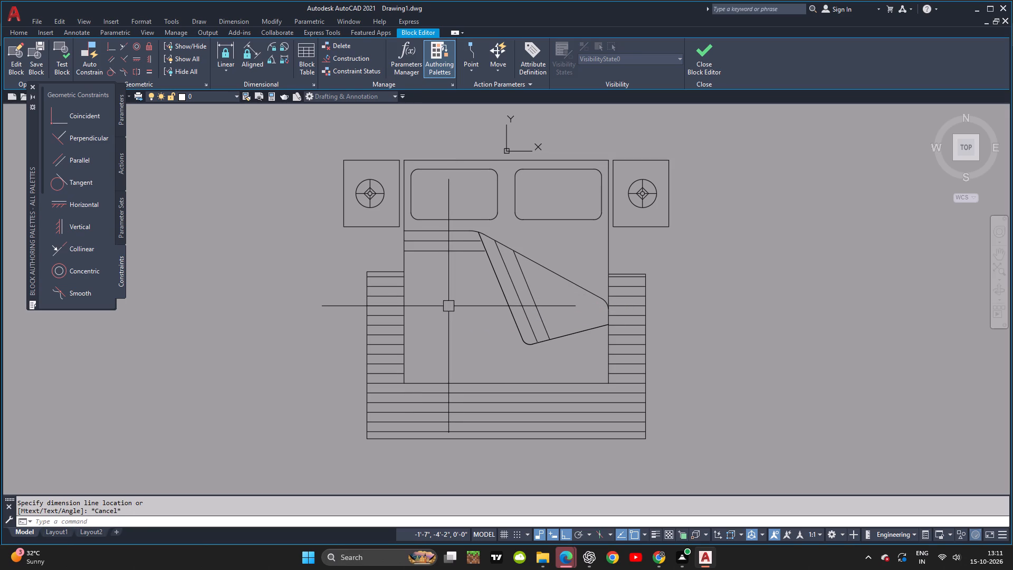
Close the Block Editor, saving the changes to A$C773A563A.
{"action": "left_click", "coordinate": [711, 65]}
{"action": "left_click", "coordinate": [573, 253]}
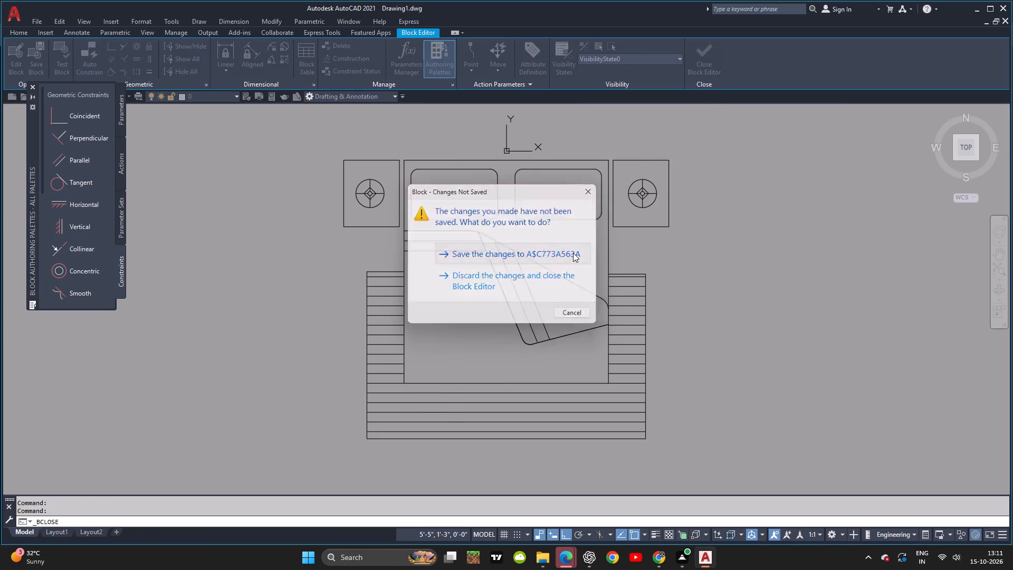
Check the side length of the inserted double bed in the drawing with an aligned dimension.
{"action": "scroll", "coordinate": [570, 304], "scroll_direction": "down", "scroll_amount": 2}
{"action": "type", "text": "DA"}
{"action": "key", "text": "space"}
{"action": "key", "text": "space"}
{"action": "left_click", "coordinate": [441, 364]}
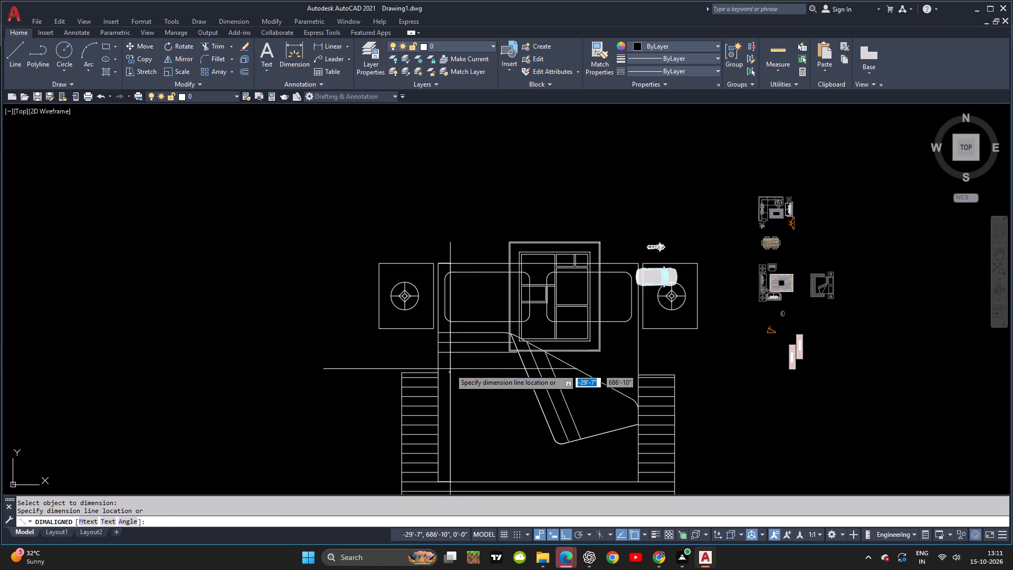
{"action": "scroll", "coordinate": [459, 376], "scroll_direction": "up", "scroll_amount": 4}
{"action": "key", "text": "Escape"}
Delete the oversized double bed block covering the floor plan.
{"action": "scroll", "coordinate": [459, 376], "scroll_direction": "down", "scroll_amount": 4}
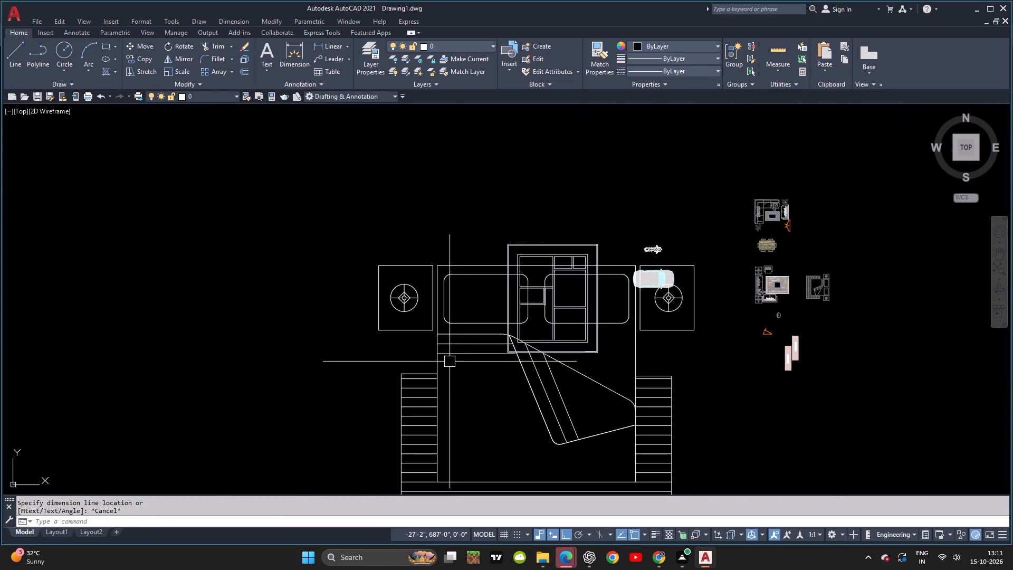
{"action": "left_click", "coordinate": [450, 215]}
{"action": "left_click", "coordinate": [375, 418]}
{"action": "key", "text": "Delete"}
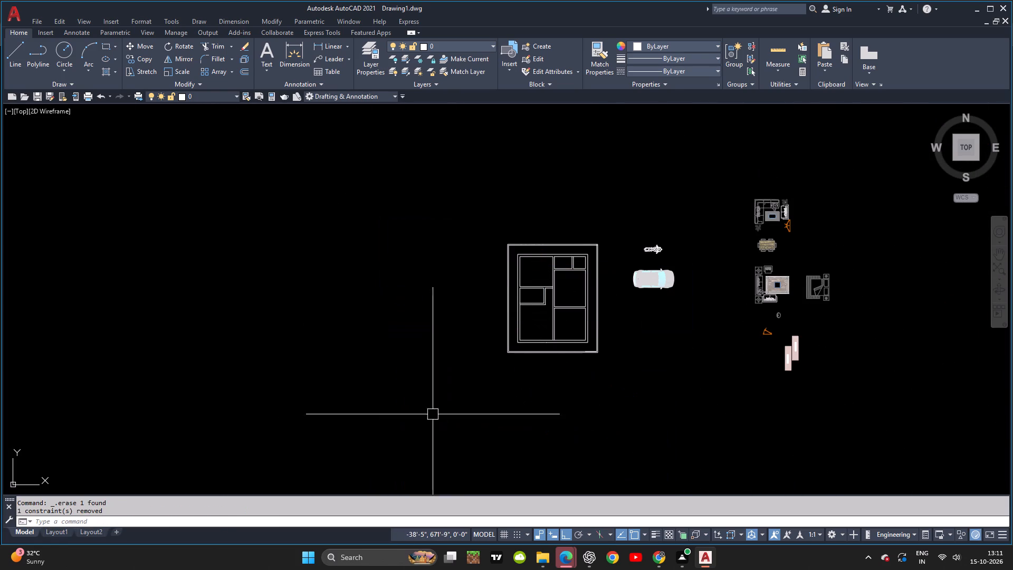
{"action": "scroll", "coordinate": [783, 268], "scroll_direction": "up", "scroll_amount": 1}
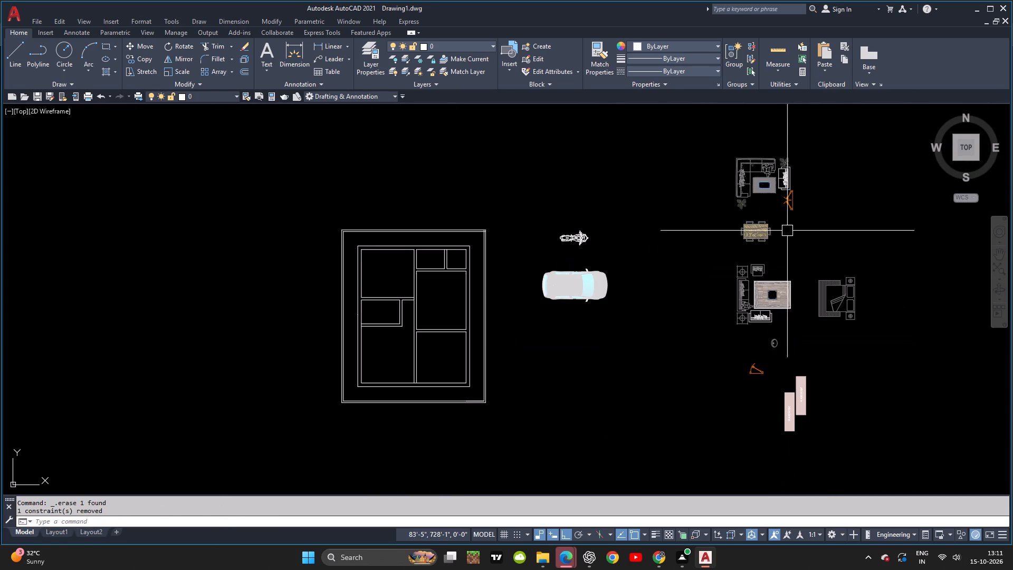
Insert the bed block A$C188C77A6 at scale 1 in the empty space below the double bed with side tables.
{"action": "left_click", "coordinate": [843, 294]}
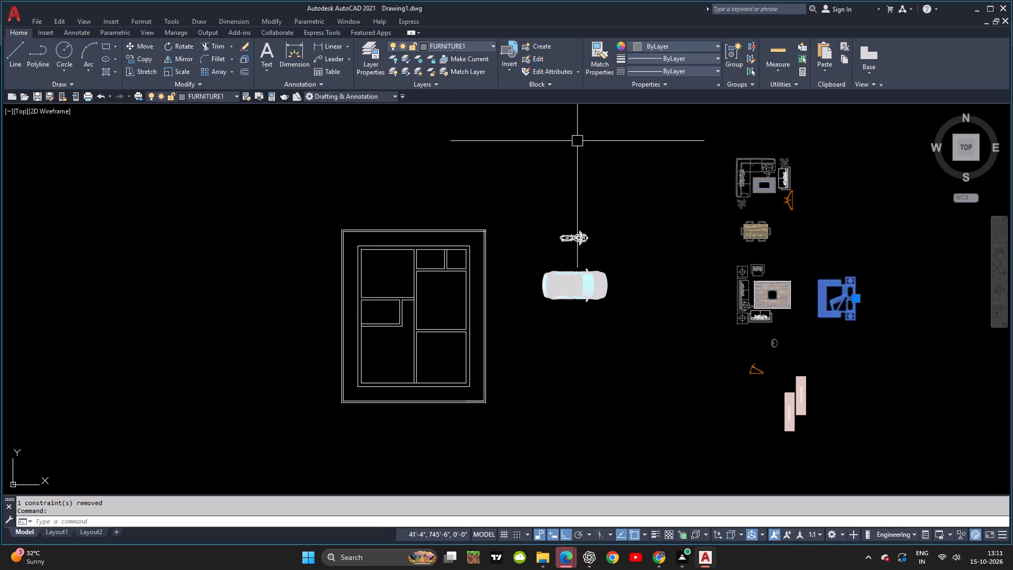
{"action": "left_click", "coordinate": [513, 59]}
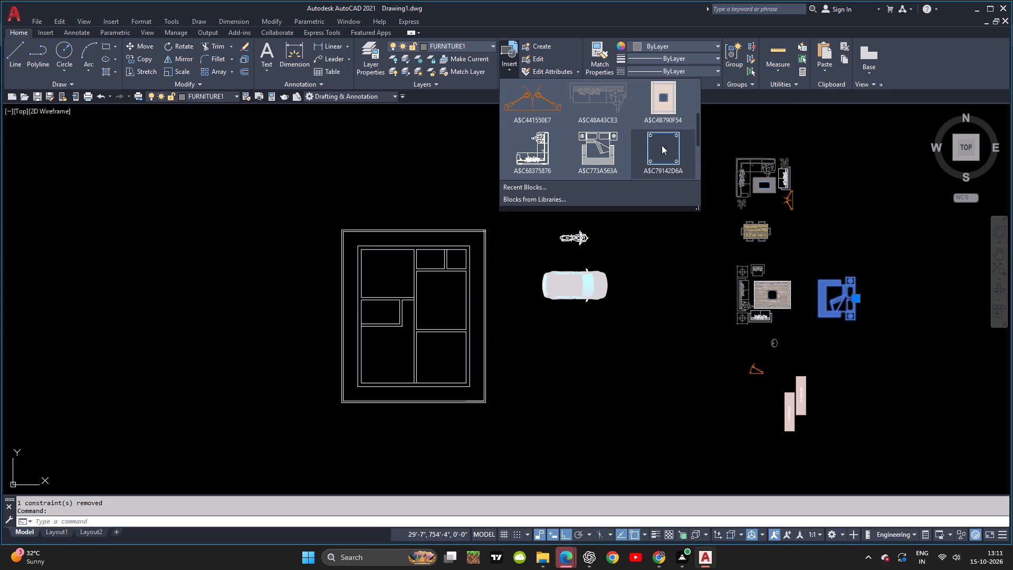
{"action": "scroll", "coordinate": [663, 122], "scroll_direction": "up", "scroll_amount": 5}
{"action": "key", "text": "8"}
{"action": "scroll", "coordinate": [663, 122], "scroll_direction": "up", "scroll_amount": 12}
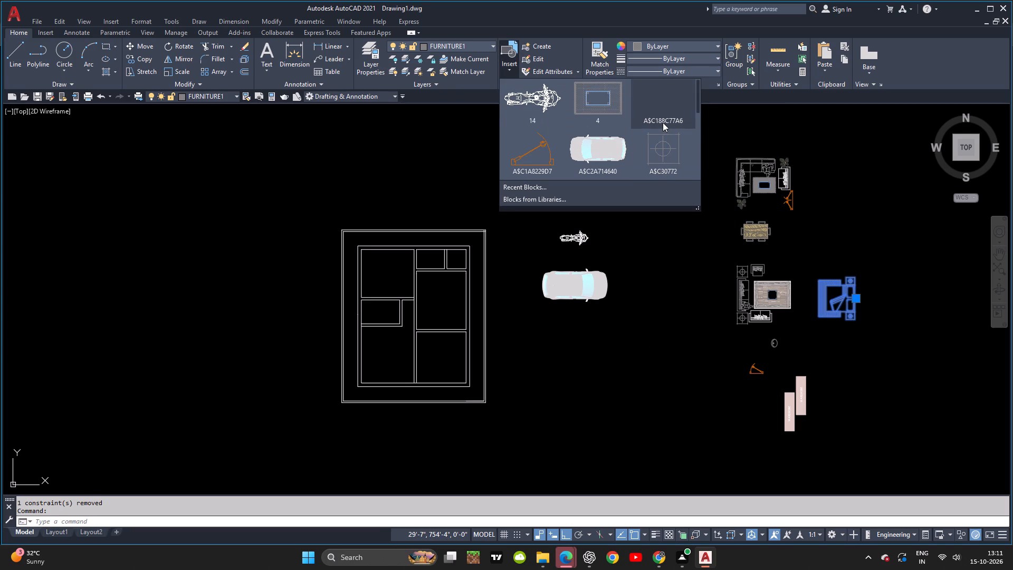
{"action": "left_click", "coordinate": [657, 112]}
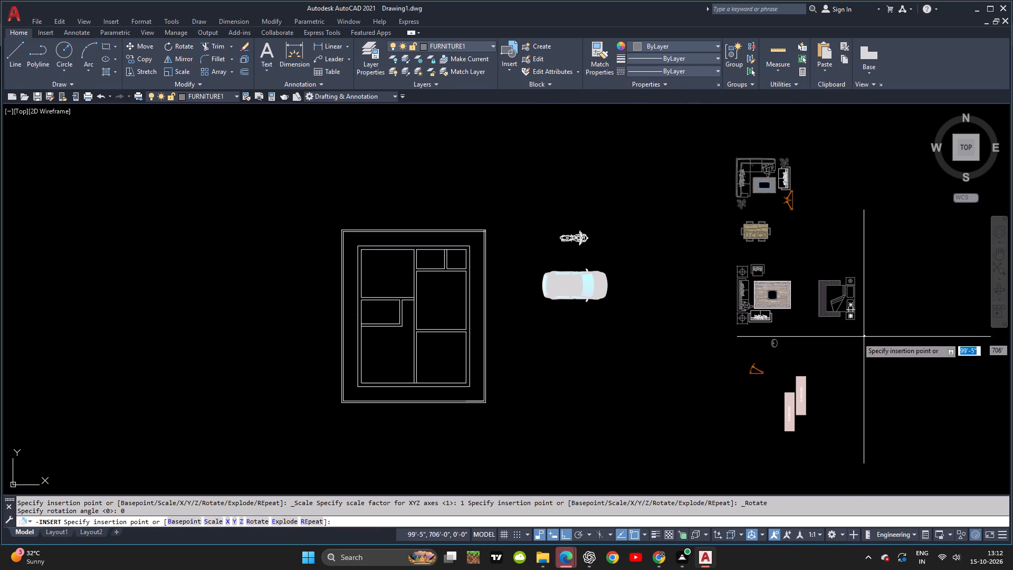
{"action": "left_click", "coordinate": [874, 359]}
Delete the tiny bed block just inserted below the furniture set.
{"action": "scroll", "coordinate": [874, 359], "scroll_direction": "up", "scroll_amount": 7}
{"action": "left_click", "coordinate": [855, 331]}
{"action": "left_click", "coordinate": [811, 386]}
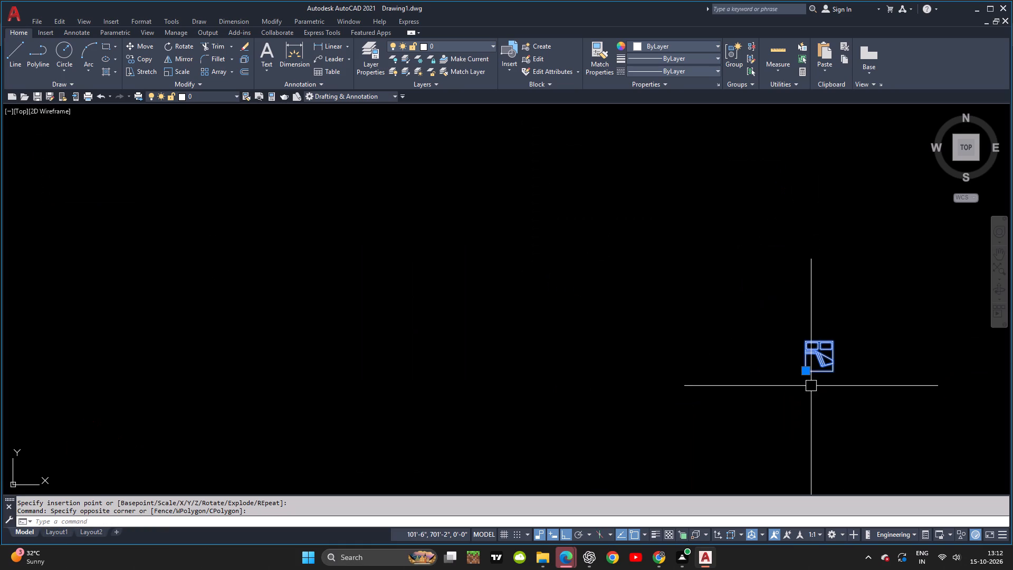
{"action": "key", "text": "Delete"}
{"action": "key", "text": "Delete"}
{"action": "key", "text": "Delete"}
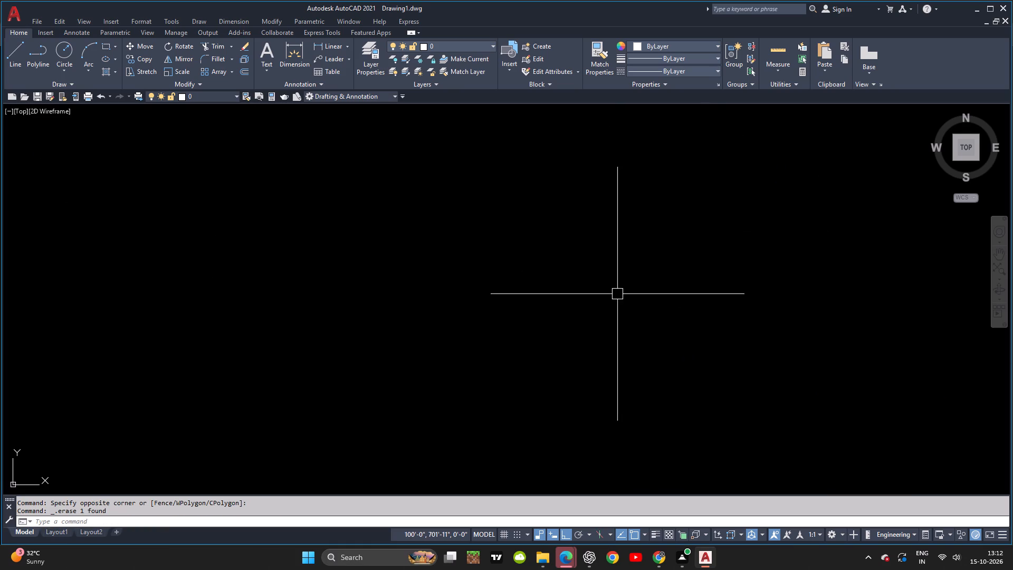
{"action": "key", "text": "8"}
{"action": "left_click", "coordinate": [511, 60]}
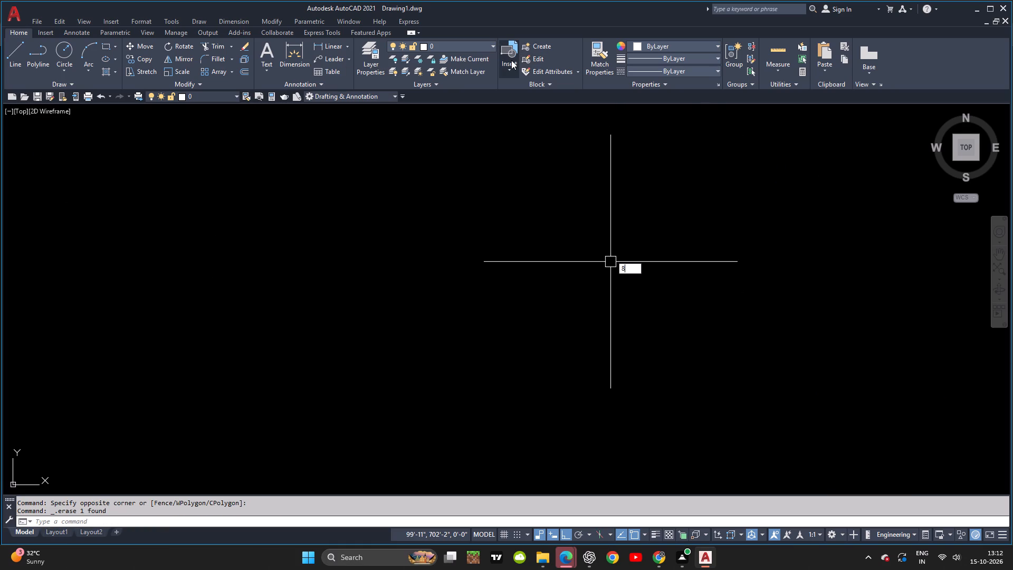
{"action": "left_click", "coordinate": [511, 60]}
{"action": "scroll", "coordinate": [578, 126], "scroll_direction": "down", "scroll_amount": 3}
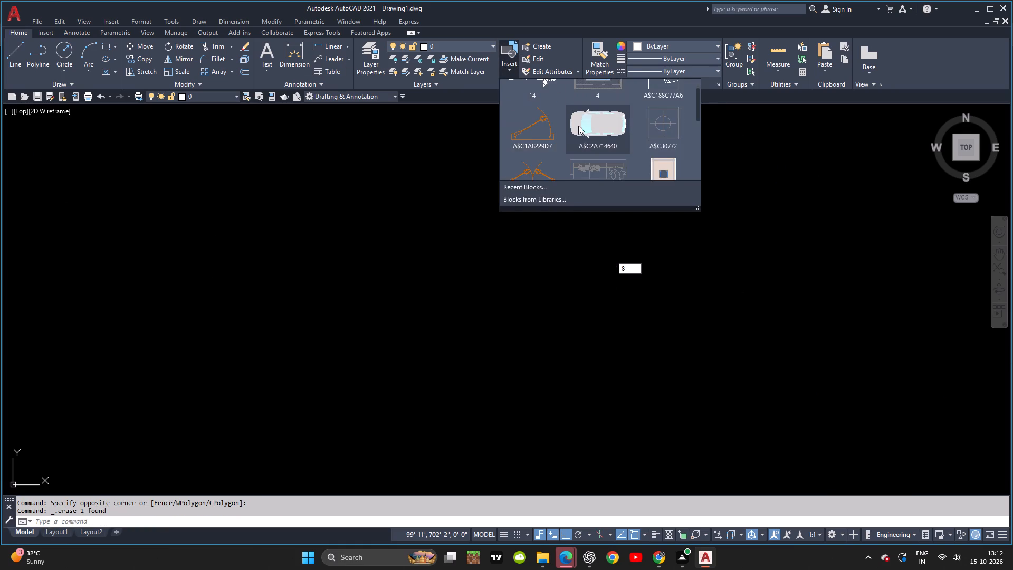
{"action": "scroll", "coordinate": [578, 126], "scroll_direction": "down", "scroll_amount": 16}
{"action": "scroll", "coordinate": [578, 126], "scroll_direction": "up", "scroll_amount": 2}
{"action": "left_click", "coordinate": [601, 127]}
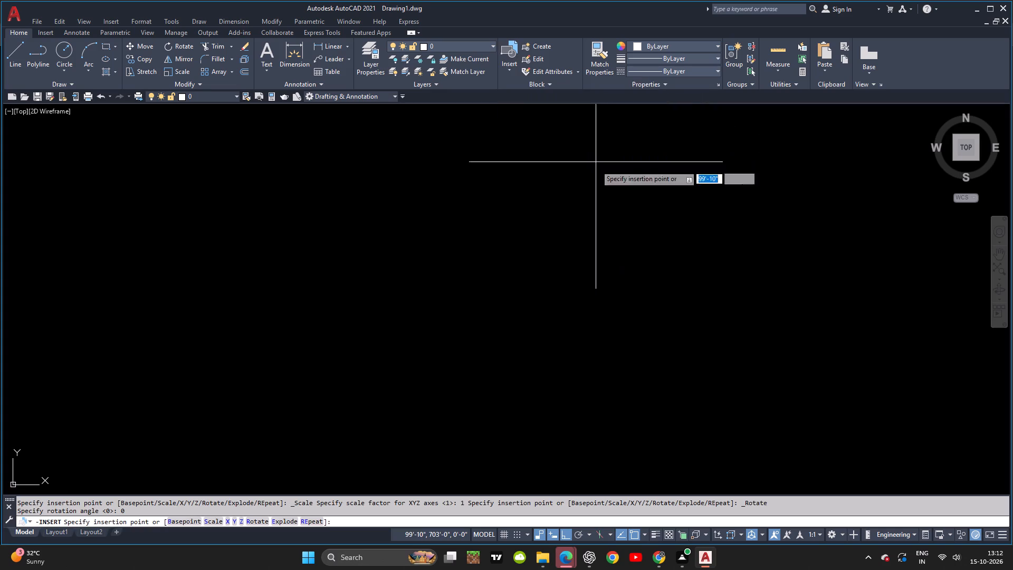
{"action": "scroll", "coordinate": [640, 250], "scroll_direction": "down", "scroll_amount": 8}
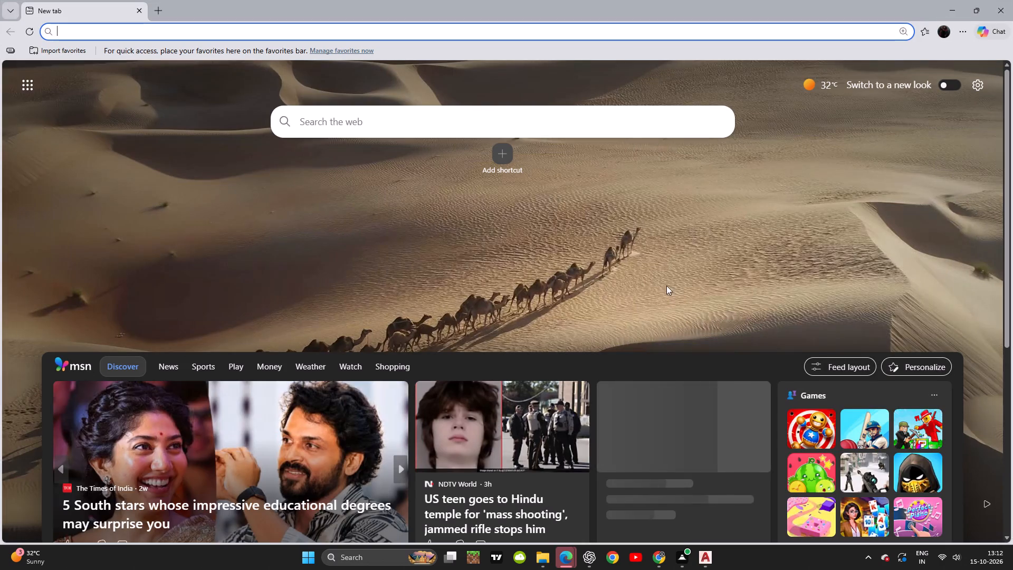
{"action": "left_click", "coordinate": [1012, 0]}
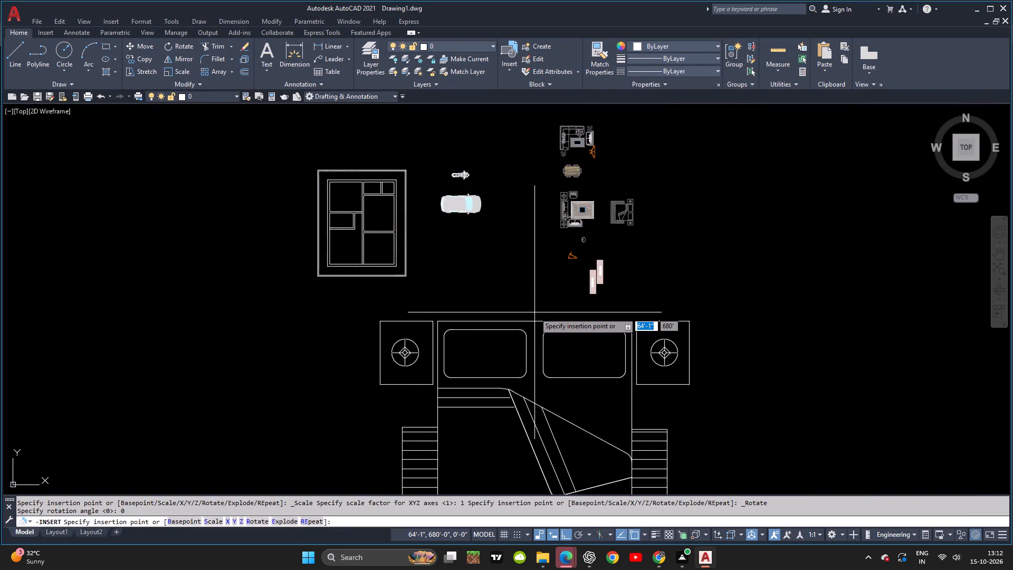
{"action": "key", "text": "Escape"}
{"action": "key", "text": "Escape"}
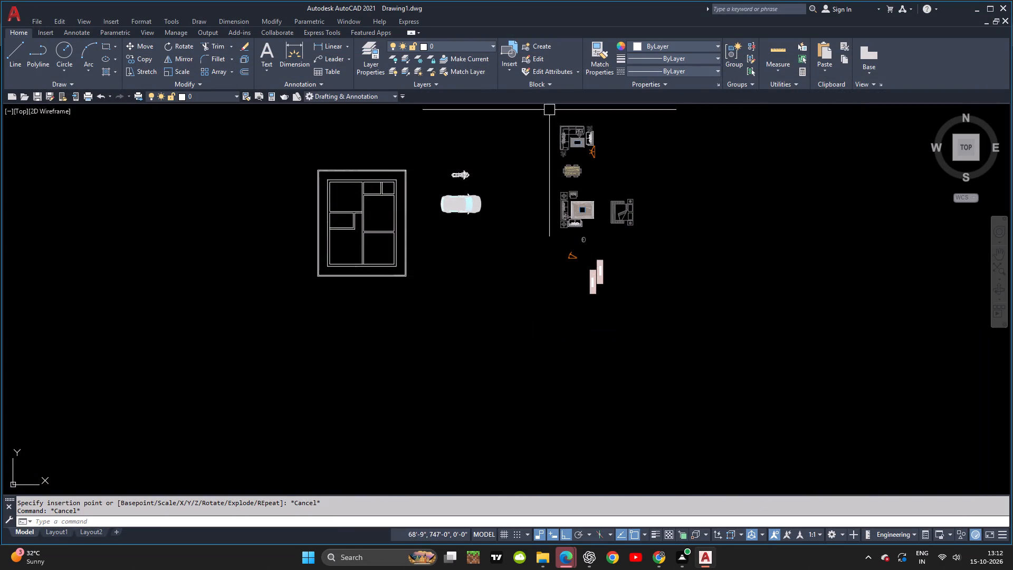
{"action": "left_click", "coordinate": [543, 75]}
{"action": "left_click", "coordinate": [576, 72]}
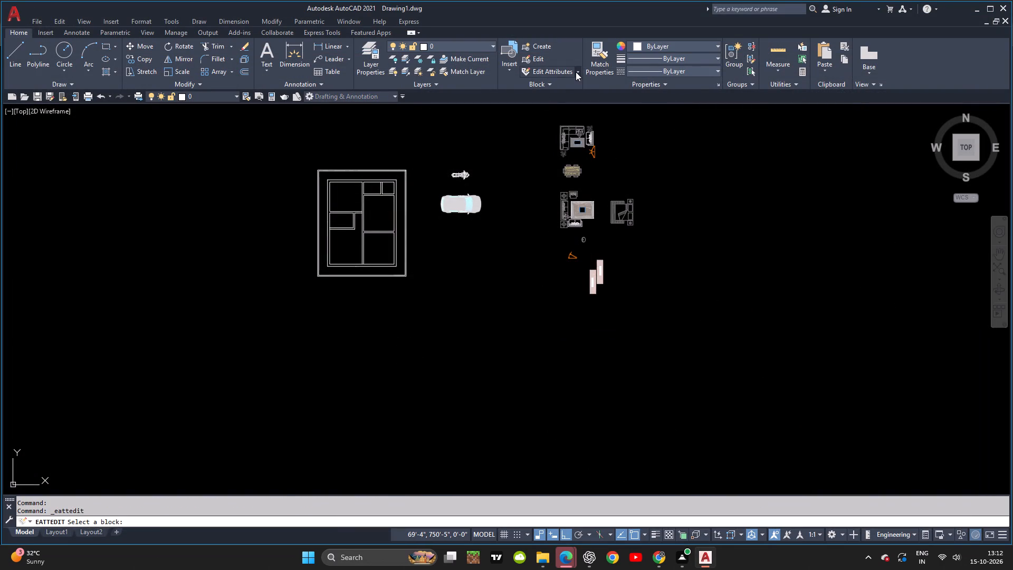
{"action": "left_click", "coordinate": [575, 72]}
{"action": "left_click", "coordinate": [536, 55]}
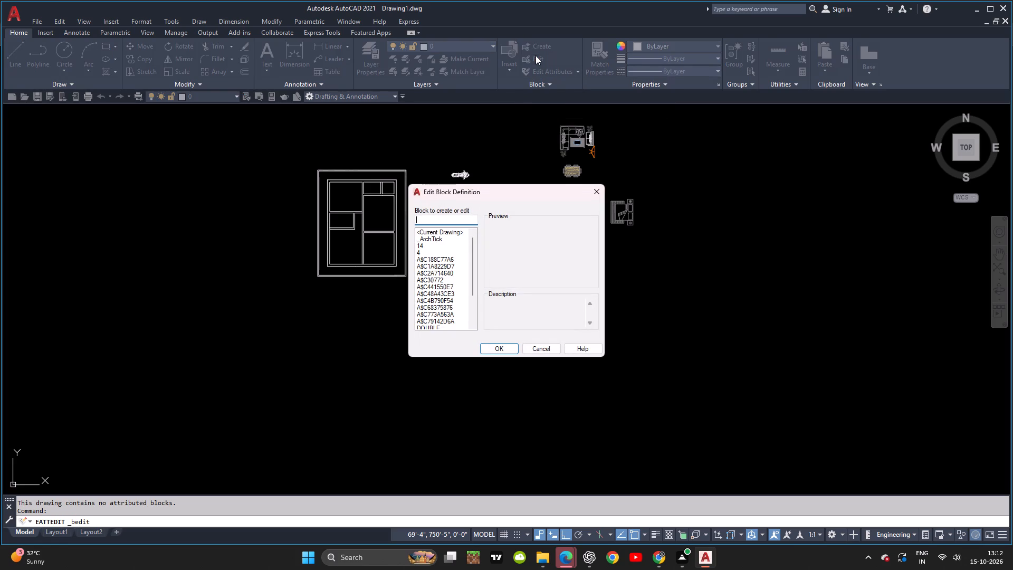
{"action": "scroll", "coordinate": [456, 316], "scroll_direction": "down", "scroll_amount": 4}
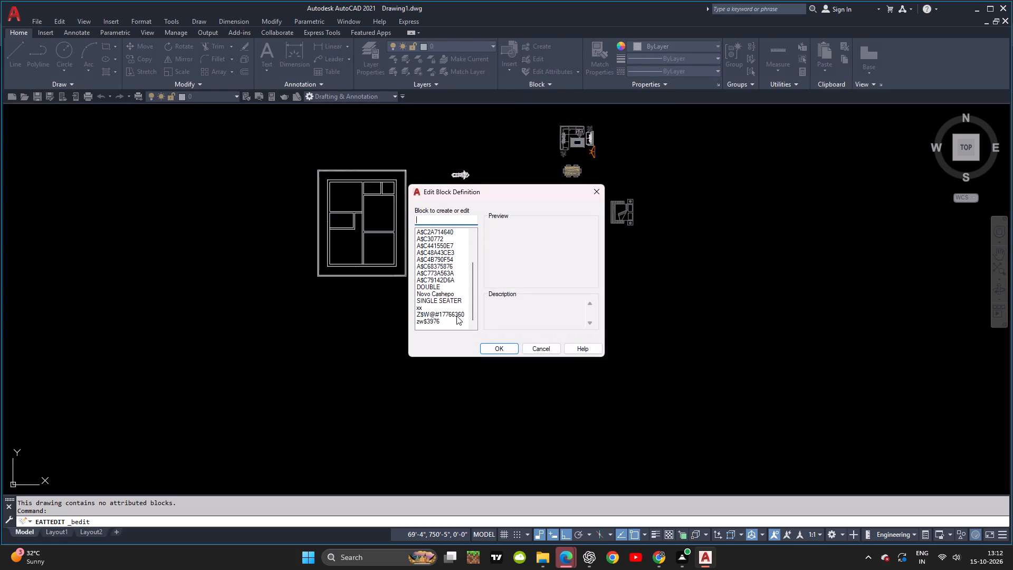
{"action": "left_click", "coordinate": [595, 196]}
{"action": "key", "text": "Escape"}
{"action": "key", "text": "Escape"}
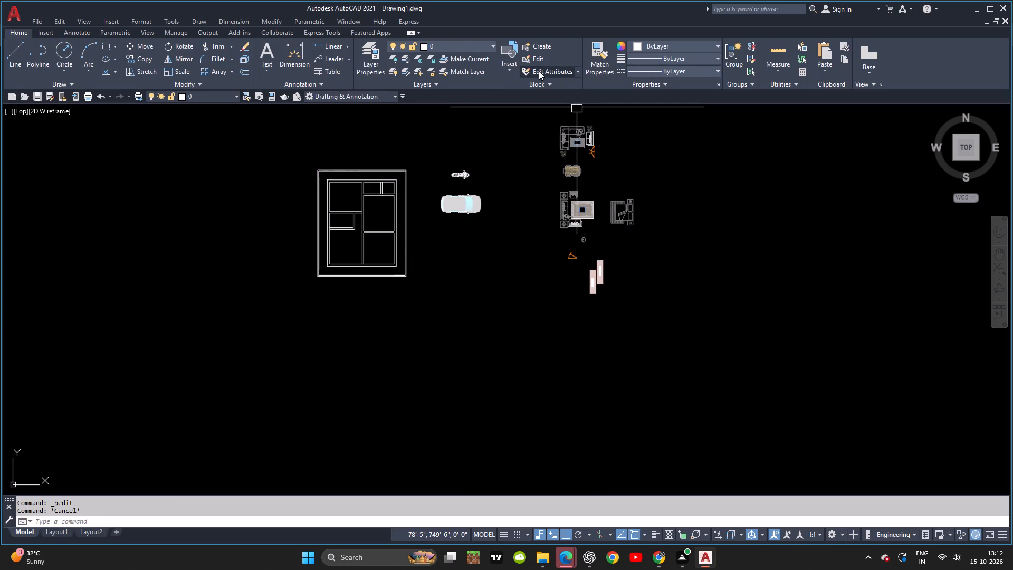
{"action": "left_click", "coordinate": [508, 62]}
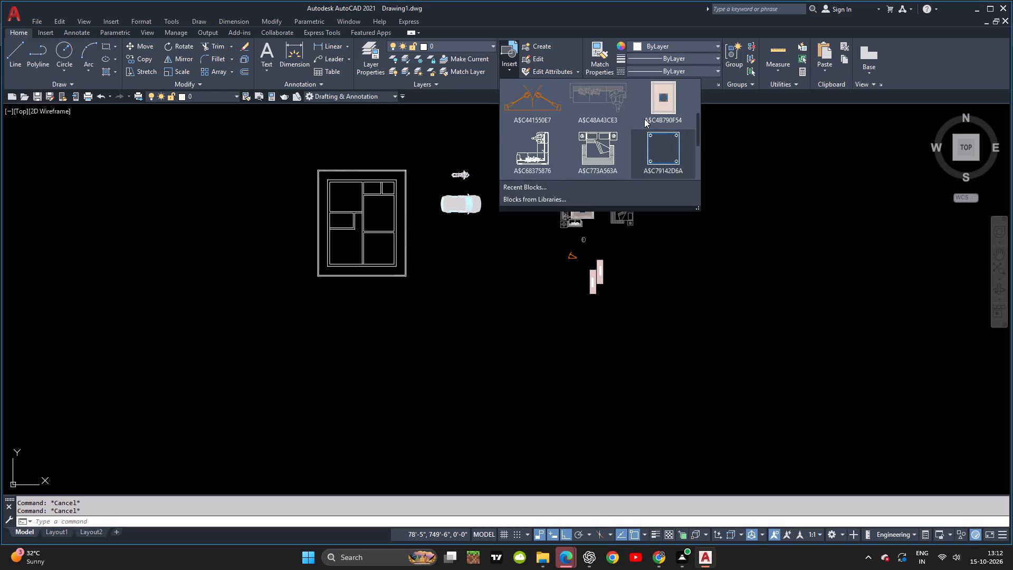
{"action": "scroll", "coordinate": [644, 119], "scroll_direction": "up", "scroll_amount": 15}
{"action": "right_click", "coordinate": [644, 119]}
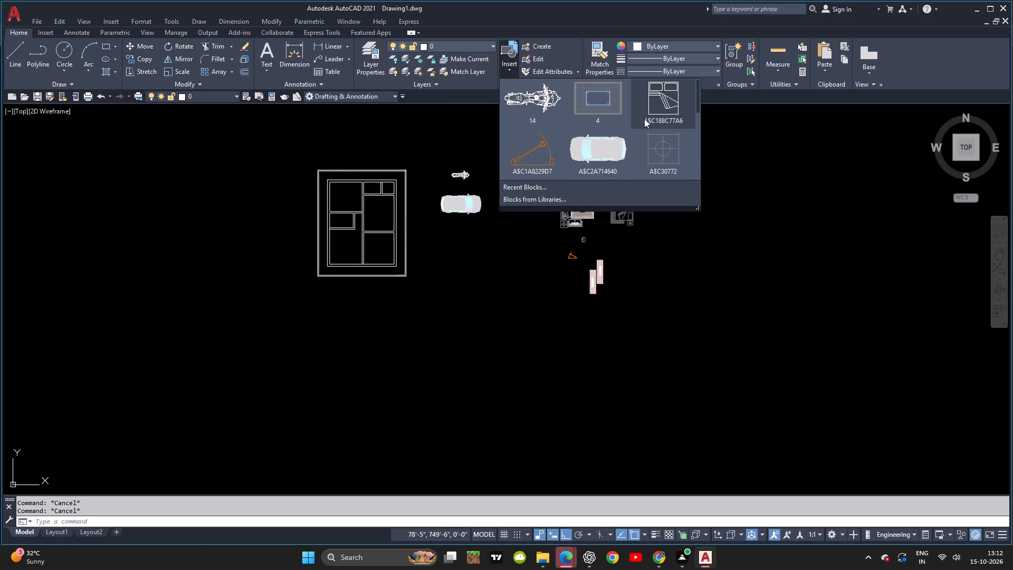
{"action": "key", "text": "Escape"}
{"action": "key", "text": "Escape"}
Open the Blocks palette with the Insert command and place block A$C188C77A6 in the empty area east of the furniture set.
{"action": "key", "text": "i"}
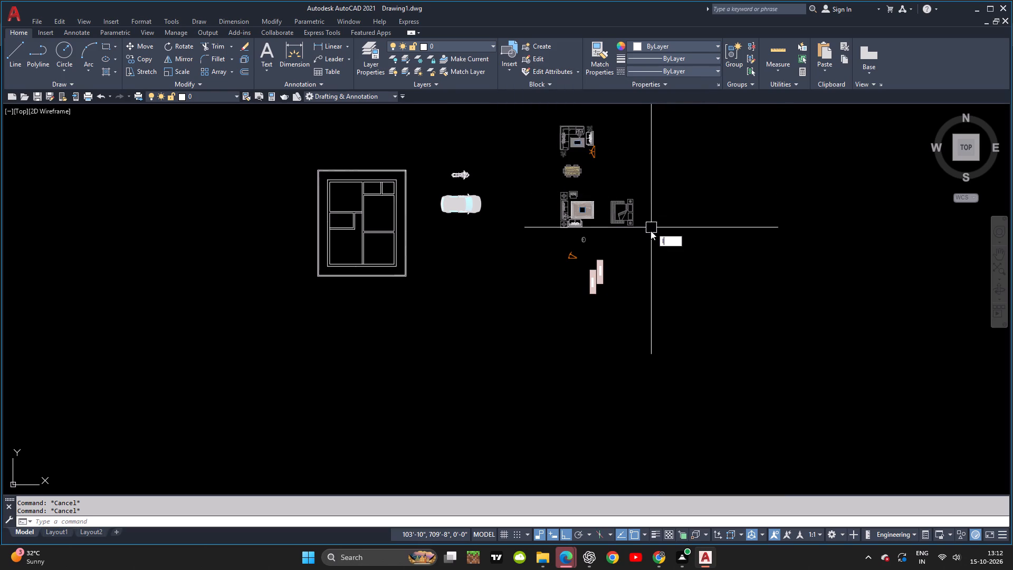
{"action": "key", "text": "space"}
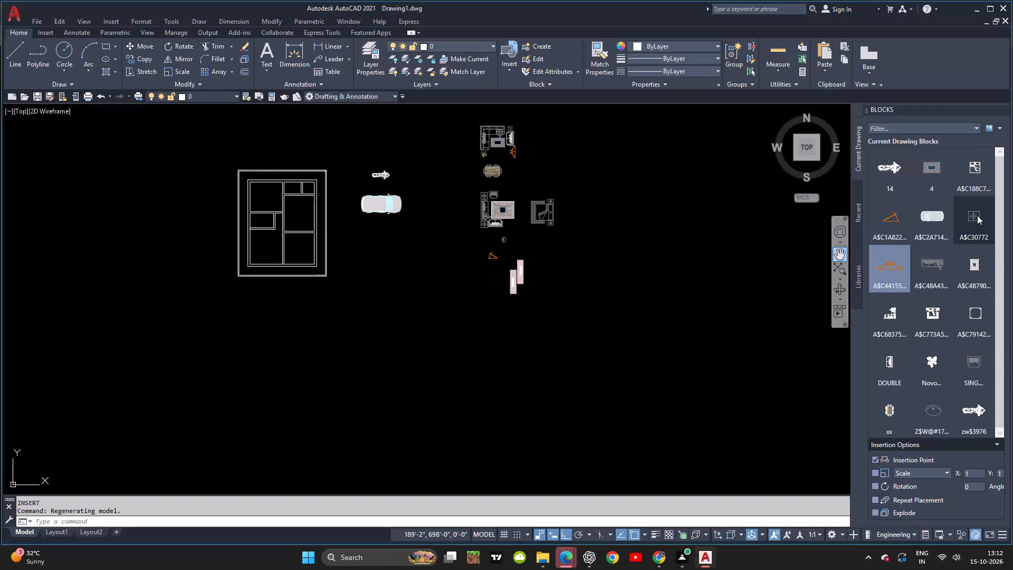
{"action": "scroll", "coordinate": [977, 215], "scroll_direction": "up", "scroll_amount": 2}
{"action": "left_click", "coordinate": [977, 185]}
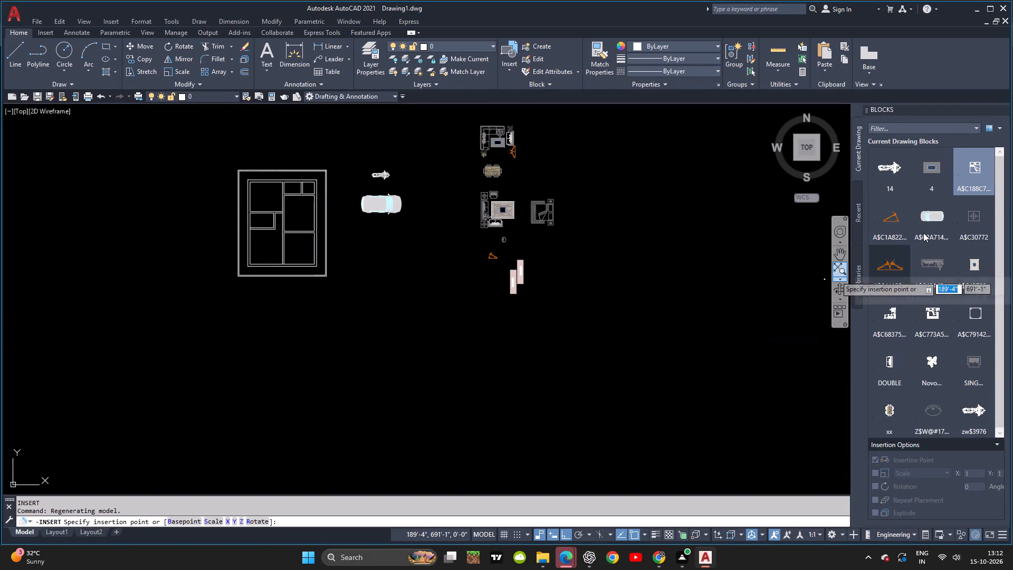
{"action": "left_click", "coordinate": [973, 186]}
{"action": "double_click", "coordinate": [962, 166]}
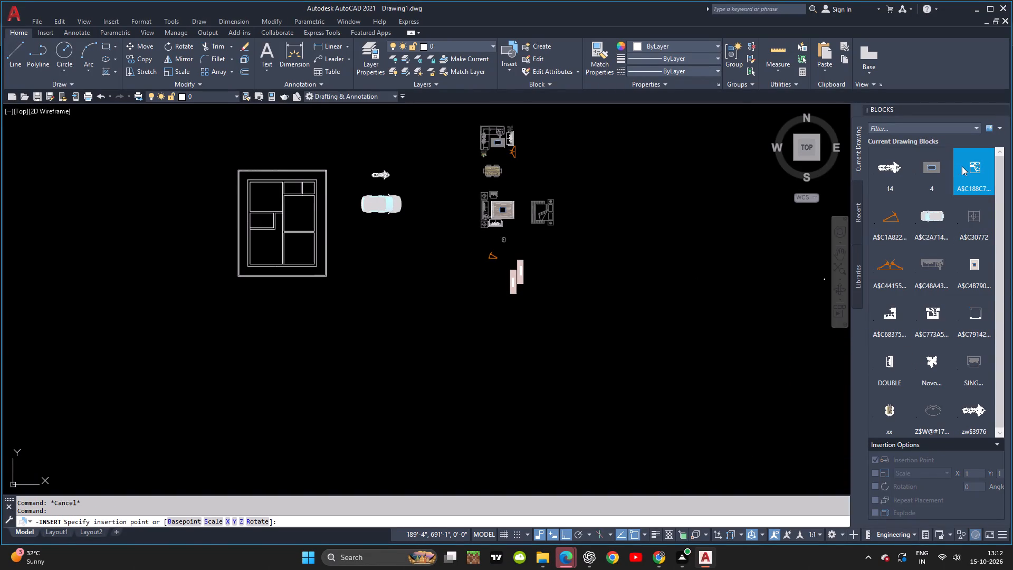
{"action": "left_click", "coordinate": [680, 239]}
{"action": "scroll", "coordinate": [678, 258], "scroll_direction": "up", "scroll_amount": 2}
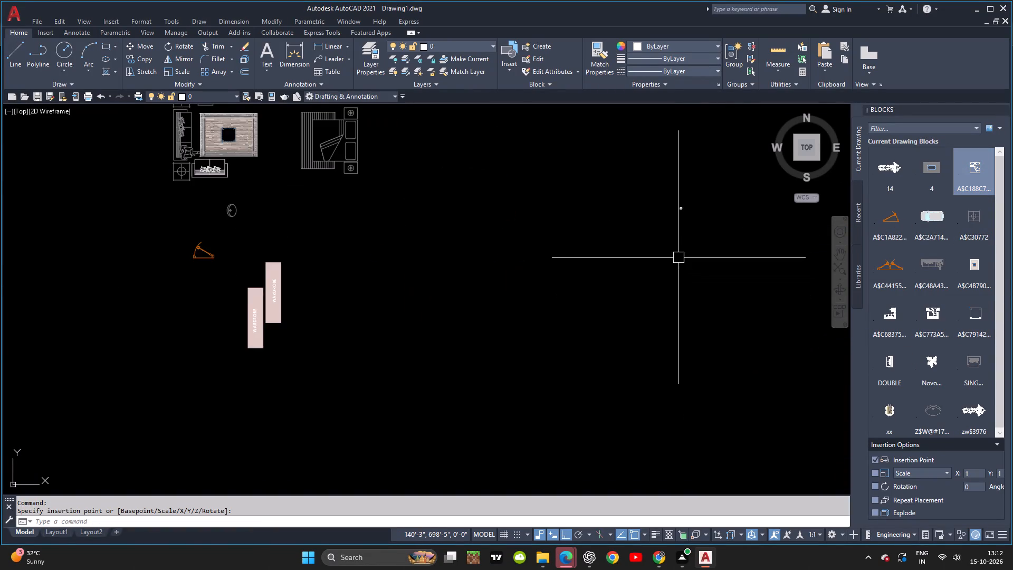
{"action": "scroll", "coordinate": [678, 258], "scroll_direction": "down", "scroll_amount": 3}
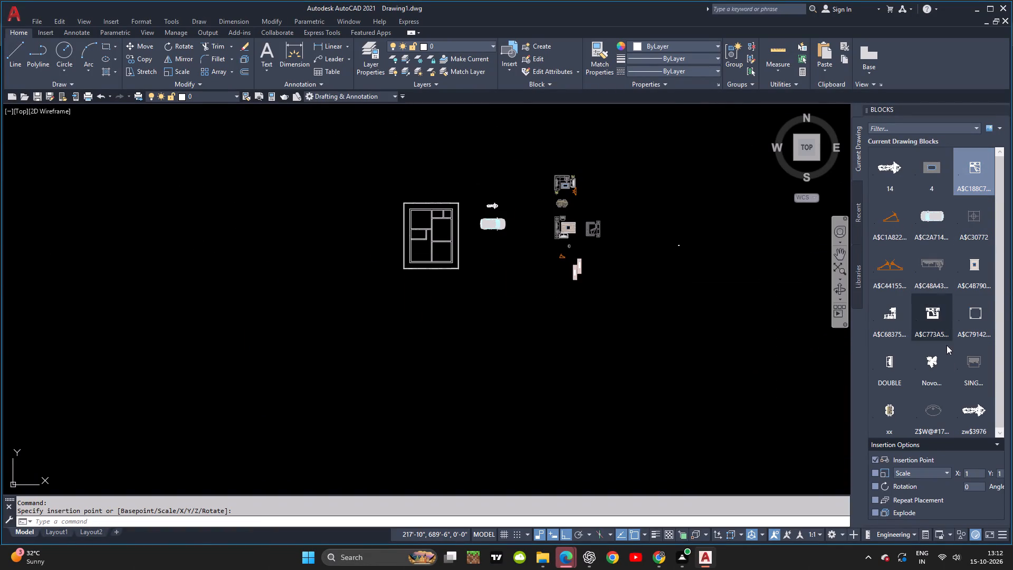
Set the block insertion options to specify the scale on screen.
{"action": "left_click", "coordinate": [944, 328]}
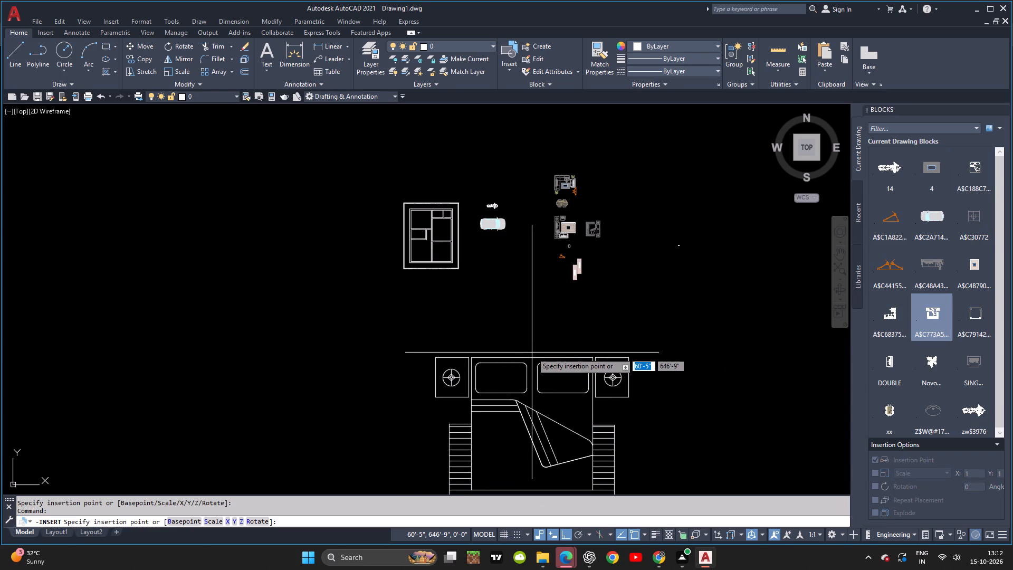
{"action": "key", "text": "Escape"}
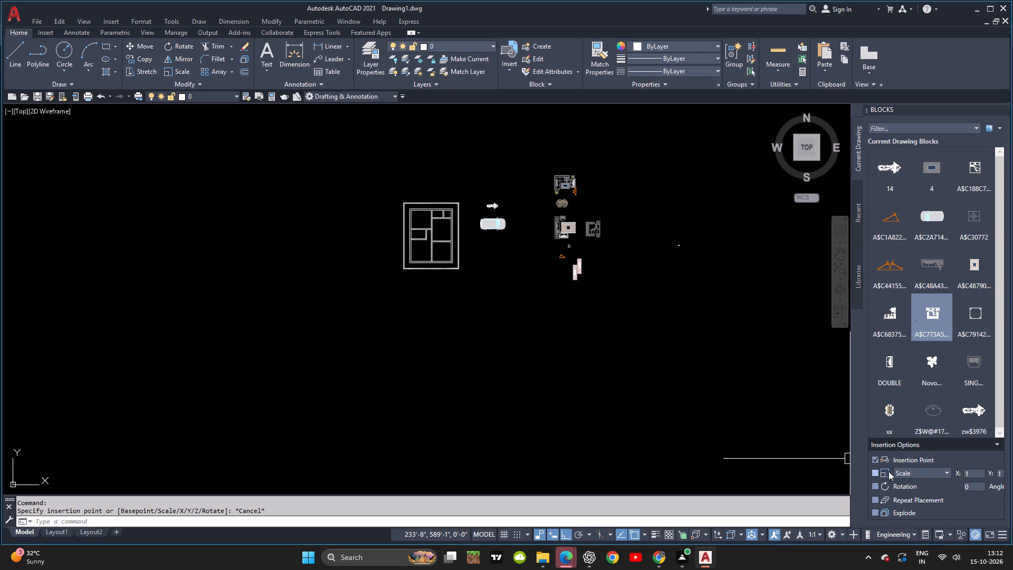
{"action": "left_click", "coordinate": [872, 473]}
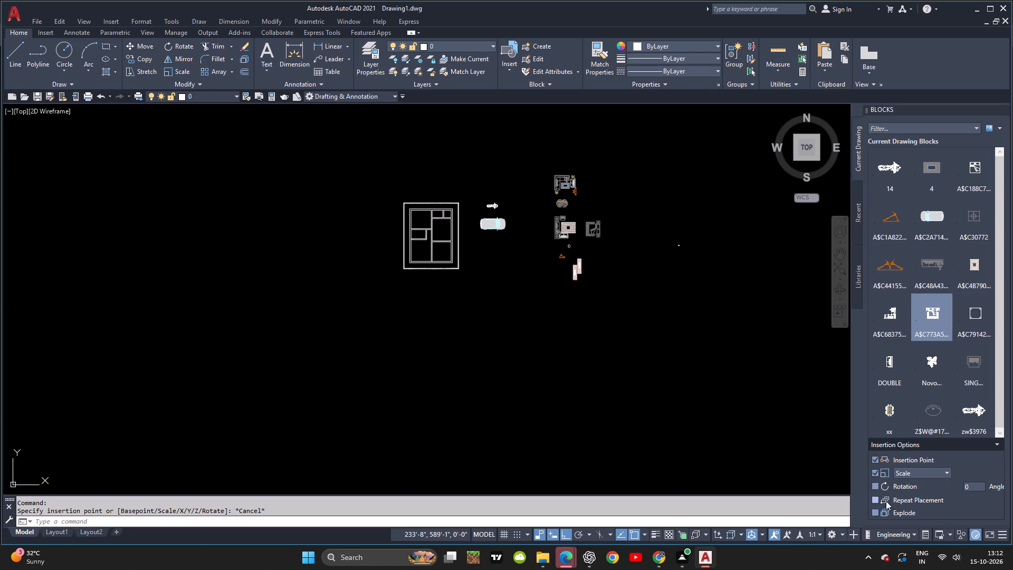
{"action": "left_click", "coordinate": [925, 473]}
{"action": "left_click", "coordinate": [925, 473]}
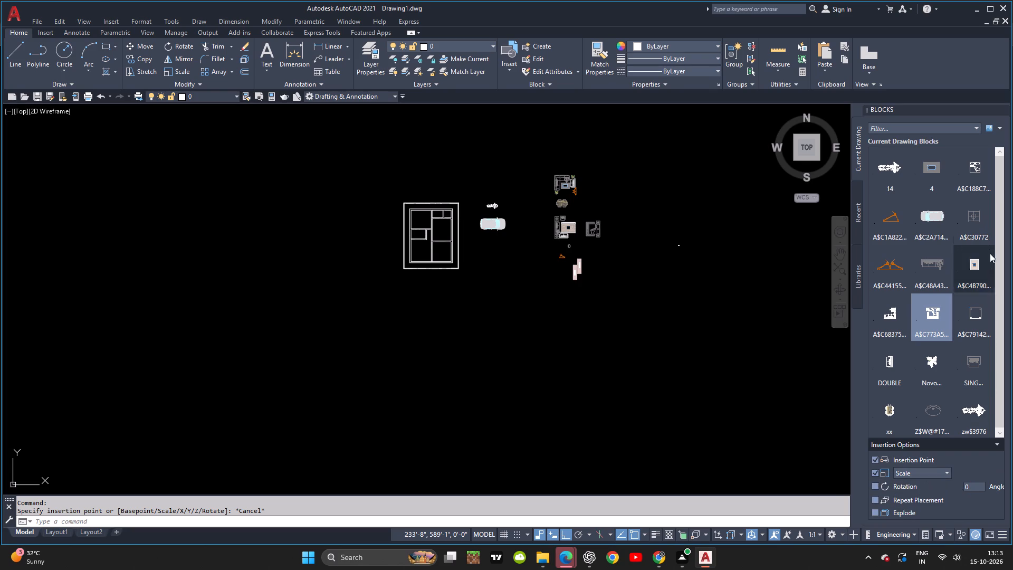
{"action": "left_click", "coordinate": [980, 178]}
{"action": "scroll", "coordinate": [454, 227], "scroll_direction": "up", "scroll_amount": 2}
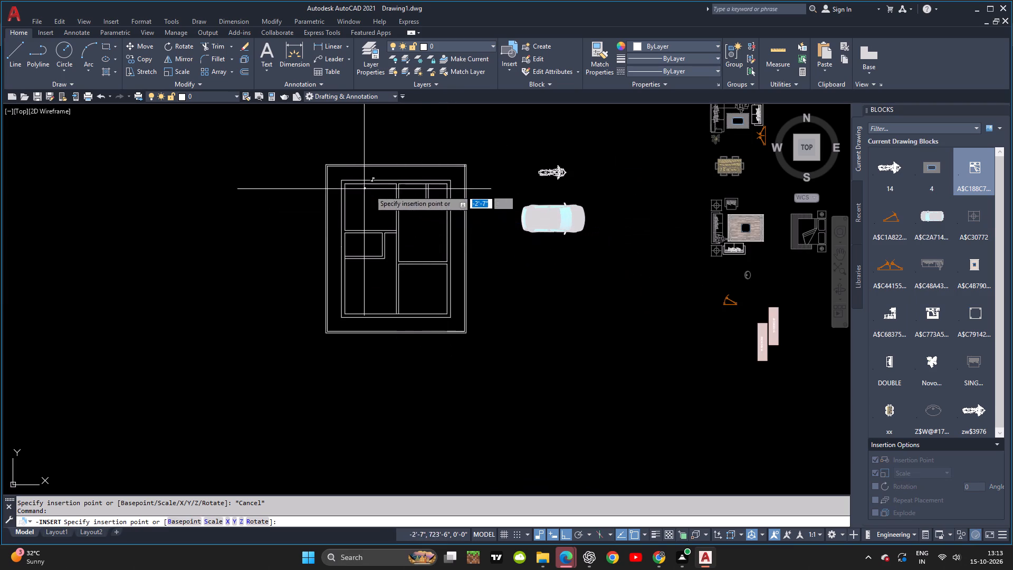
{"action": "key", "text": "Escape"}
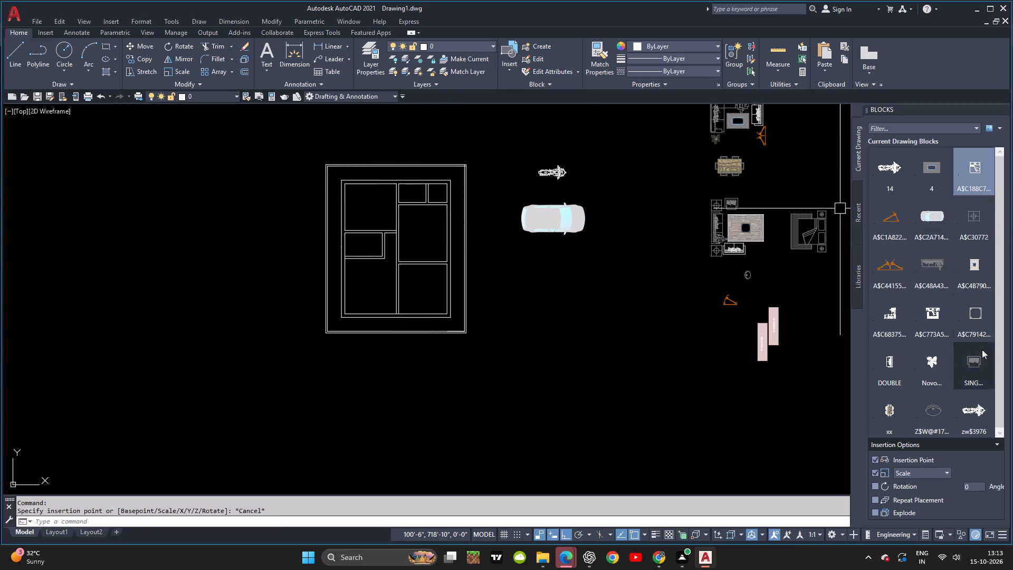
Insert the double bed block A$C773A5... at the midpoint of the master bedroom's inner north wall line, setting its scale on screen to fit the room.
{"action": "left_click", "coordinate": [940, 328]}
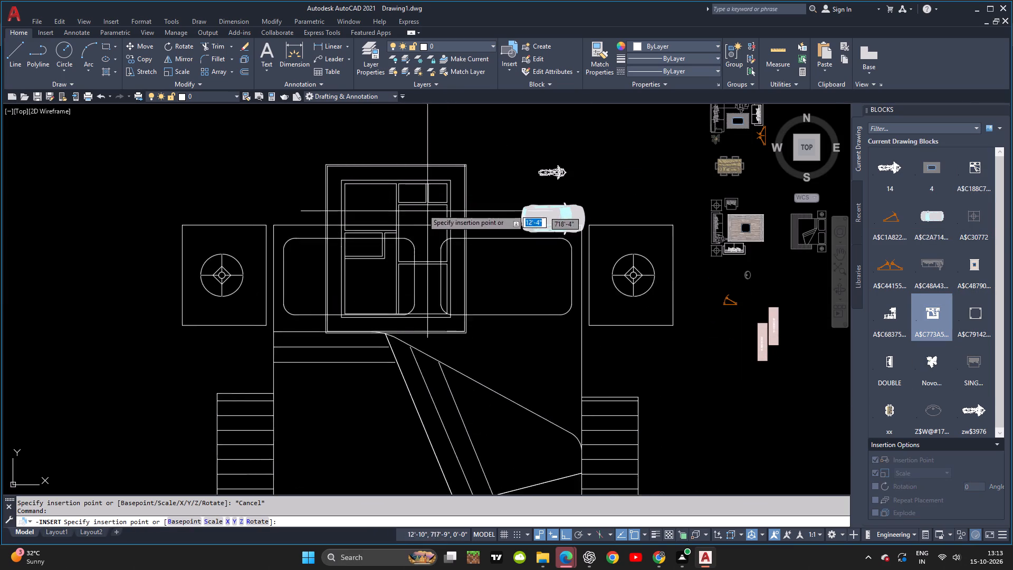
{"action": "left_click", "coordinate": [369, 186]}
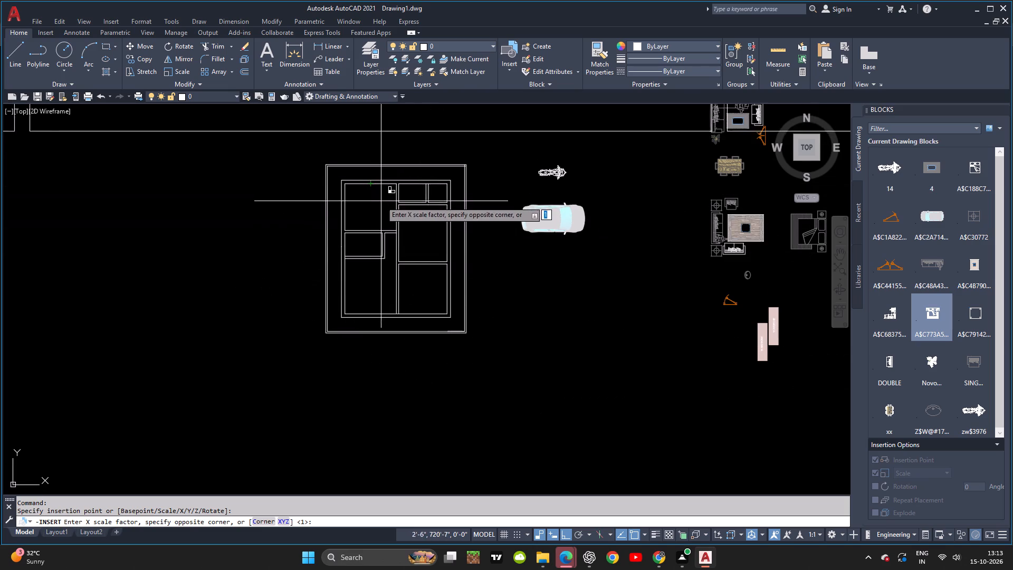
{"action": "scroll", "coordinate": [372, 195], "scroll_direction": "up", "scroll_amount": 4}
{"action": "middle_click_drag", "start_coordinate": [384, 193], "coordinate": [410, 259]}
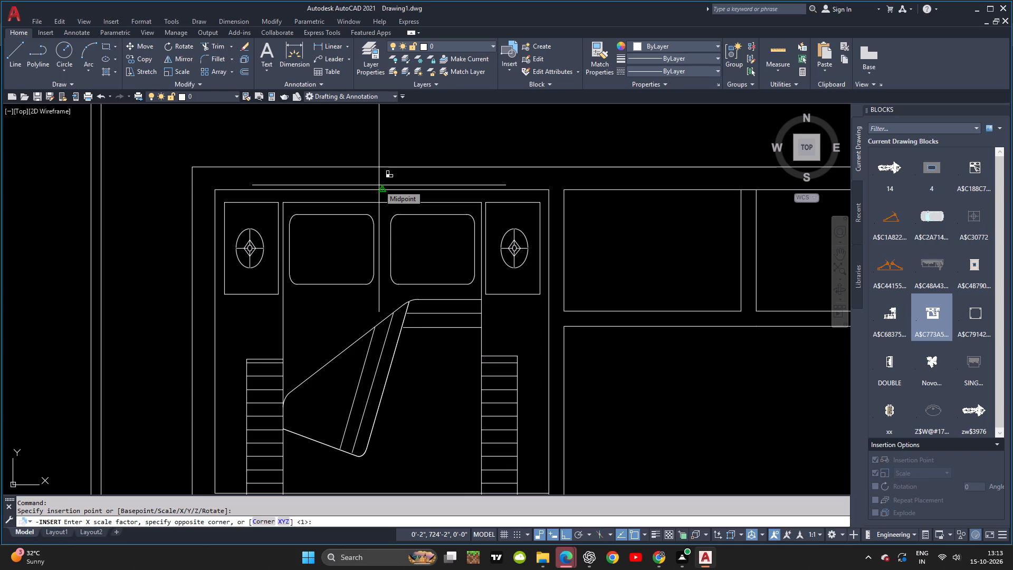
{"action": "scroll", "coordinate": [381, 183], "scroll_direction": "up", "scroll_amount": 3}
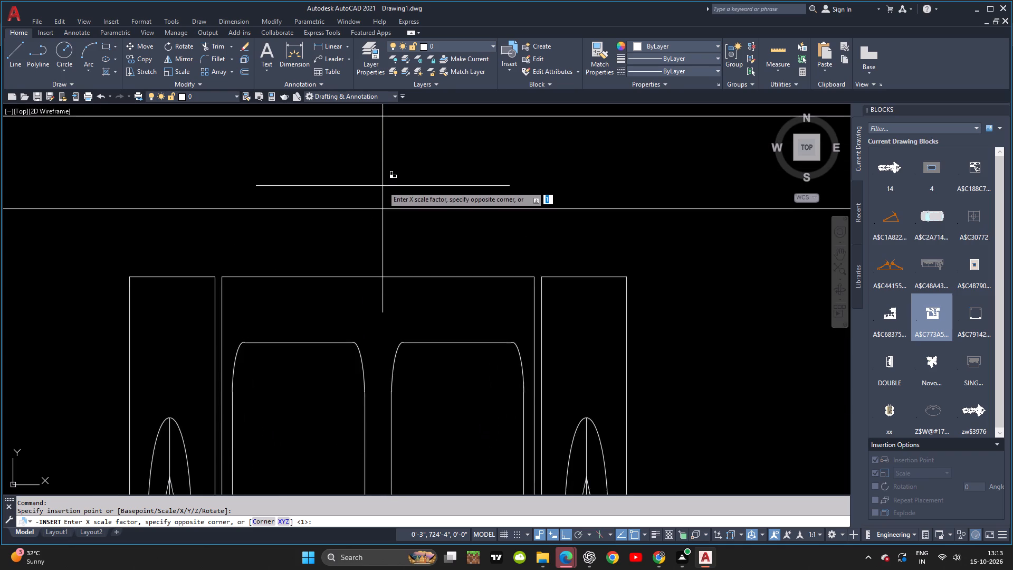
{"action": "middle_click_drag", "start_coordinate": [380, 191], "coordinate": [433, 140]}
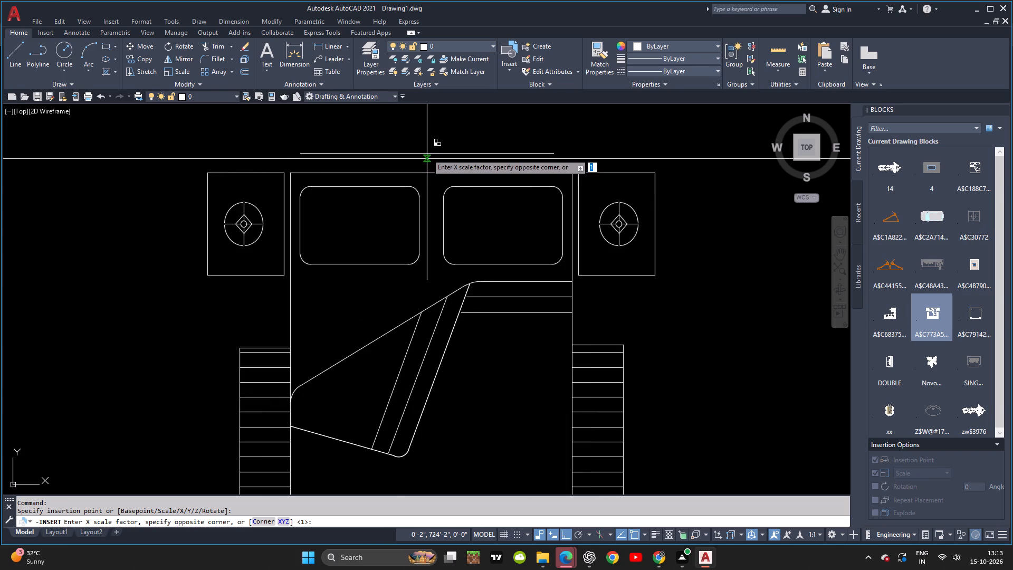
{"action": "left_click", "coordinate": [426, 153]}
{"action": "scroll", "coordinate": [463, 193], "scroll_direction": "down", "scroll_amount": 2}
{"action": "middle_click_drag", "start_coordinate": [457, 187], "coordinate": [448, 173]}
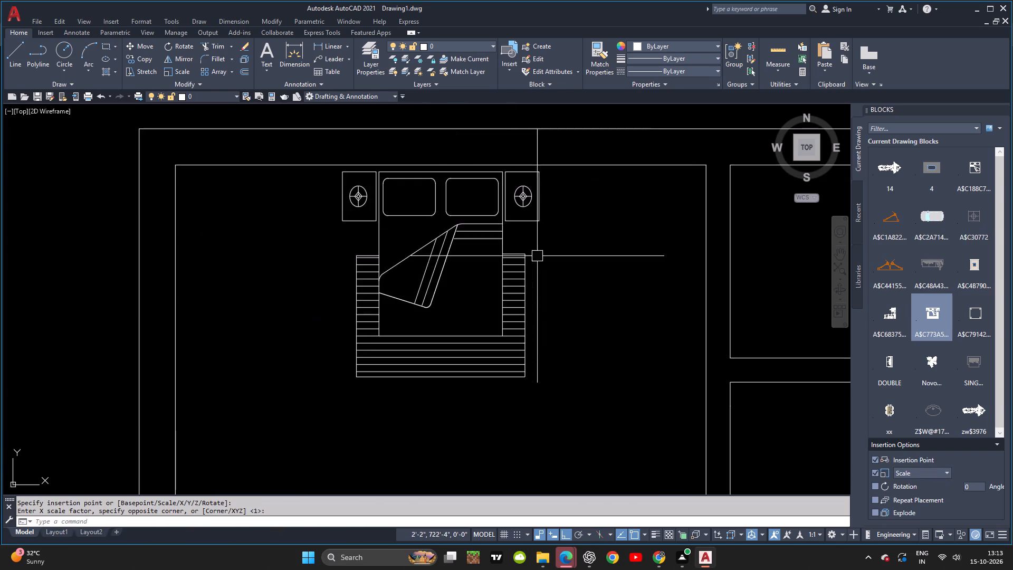
{"action": "key", "text": "Escape"}
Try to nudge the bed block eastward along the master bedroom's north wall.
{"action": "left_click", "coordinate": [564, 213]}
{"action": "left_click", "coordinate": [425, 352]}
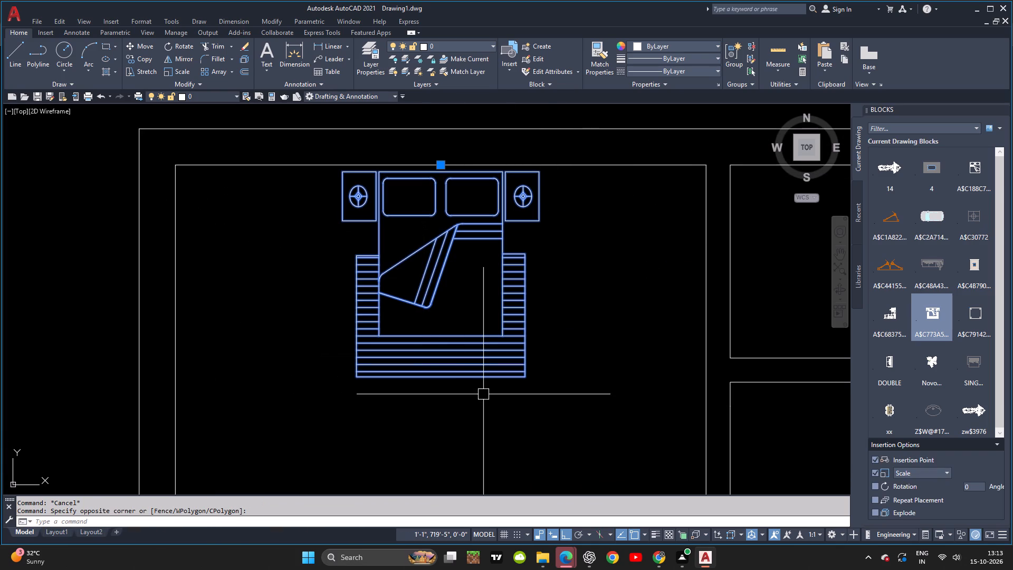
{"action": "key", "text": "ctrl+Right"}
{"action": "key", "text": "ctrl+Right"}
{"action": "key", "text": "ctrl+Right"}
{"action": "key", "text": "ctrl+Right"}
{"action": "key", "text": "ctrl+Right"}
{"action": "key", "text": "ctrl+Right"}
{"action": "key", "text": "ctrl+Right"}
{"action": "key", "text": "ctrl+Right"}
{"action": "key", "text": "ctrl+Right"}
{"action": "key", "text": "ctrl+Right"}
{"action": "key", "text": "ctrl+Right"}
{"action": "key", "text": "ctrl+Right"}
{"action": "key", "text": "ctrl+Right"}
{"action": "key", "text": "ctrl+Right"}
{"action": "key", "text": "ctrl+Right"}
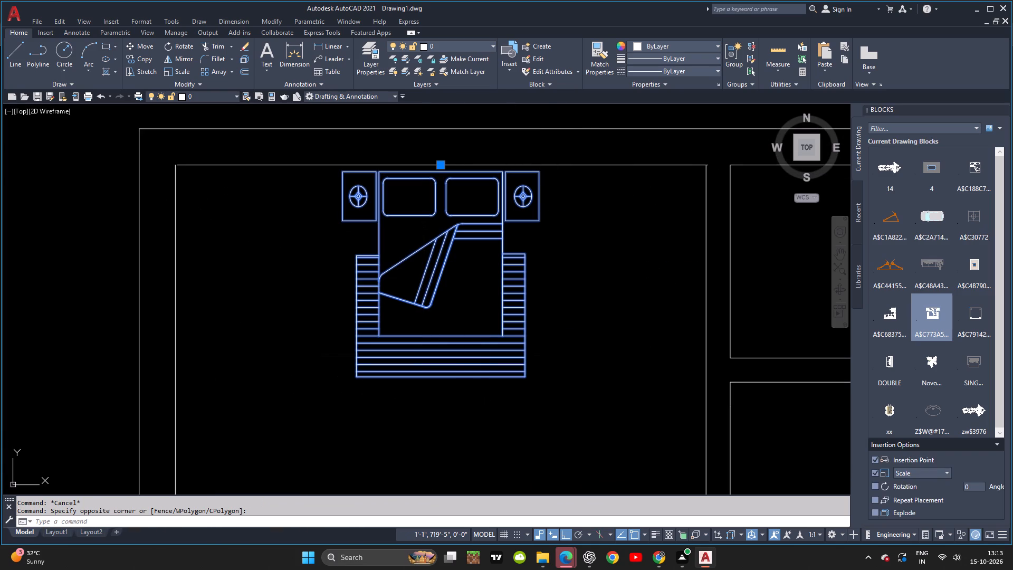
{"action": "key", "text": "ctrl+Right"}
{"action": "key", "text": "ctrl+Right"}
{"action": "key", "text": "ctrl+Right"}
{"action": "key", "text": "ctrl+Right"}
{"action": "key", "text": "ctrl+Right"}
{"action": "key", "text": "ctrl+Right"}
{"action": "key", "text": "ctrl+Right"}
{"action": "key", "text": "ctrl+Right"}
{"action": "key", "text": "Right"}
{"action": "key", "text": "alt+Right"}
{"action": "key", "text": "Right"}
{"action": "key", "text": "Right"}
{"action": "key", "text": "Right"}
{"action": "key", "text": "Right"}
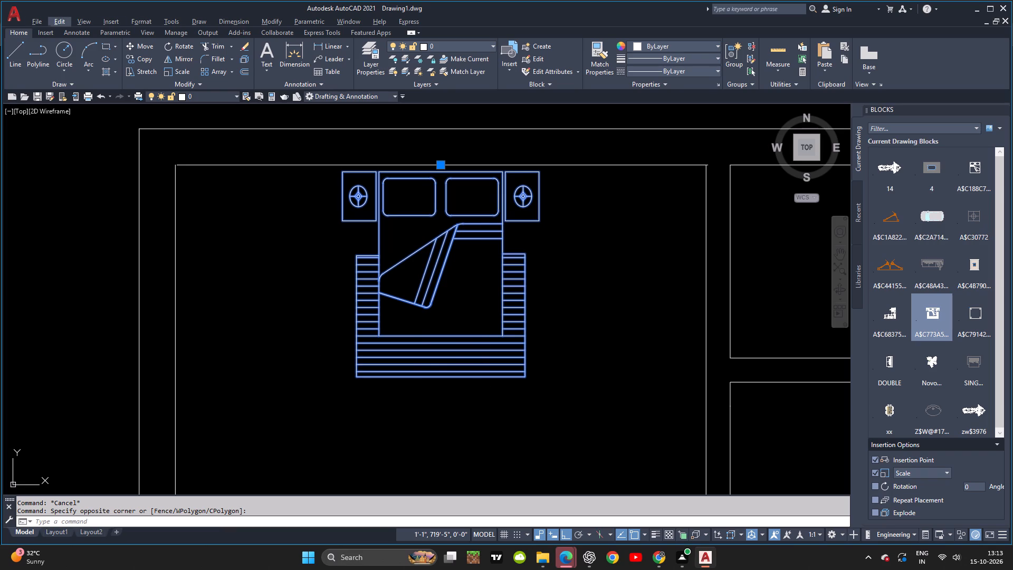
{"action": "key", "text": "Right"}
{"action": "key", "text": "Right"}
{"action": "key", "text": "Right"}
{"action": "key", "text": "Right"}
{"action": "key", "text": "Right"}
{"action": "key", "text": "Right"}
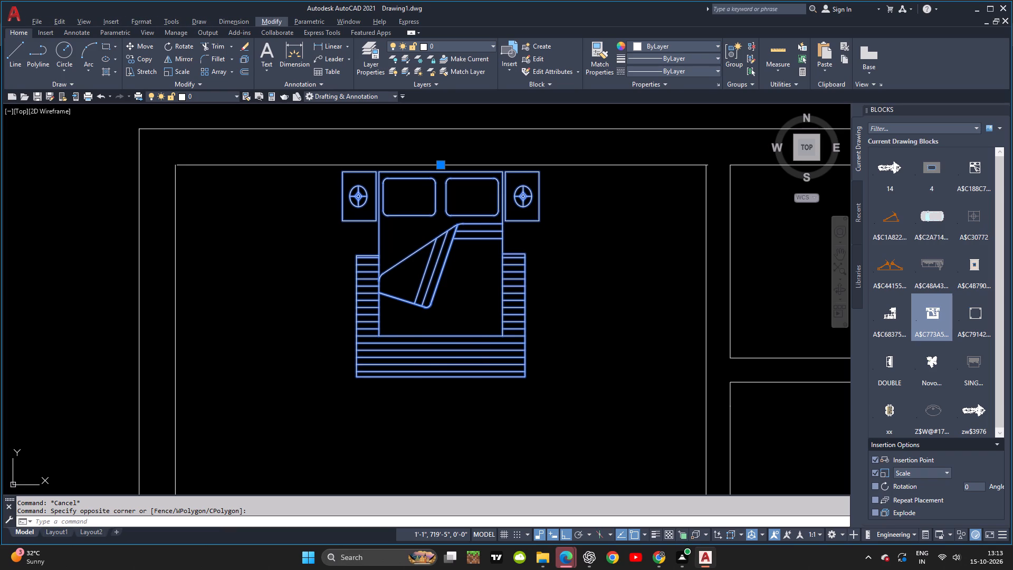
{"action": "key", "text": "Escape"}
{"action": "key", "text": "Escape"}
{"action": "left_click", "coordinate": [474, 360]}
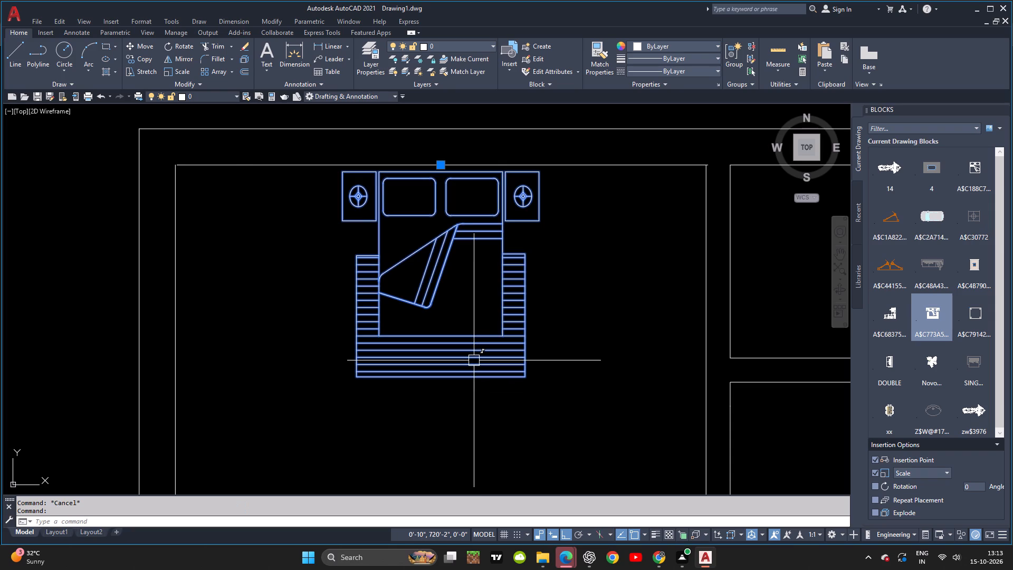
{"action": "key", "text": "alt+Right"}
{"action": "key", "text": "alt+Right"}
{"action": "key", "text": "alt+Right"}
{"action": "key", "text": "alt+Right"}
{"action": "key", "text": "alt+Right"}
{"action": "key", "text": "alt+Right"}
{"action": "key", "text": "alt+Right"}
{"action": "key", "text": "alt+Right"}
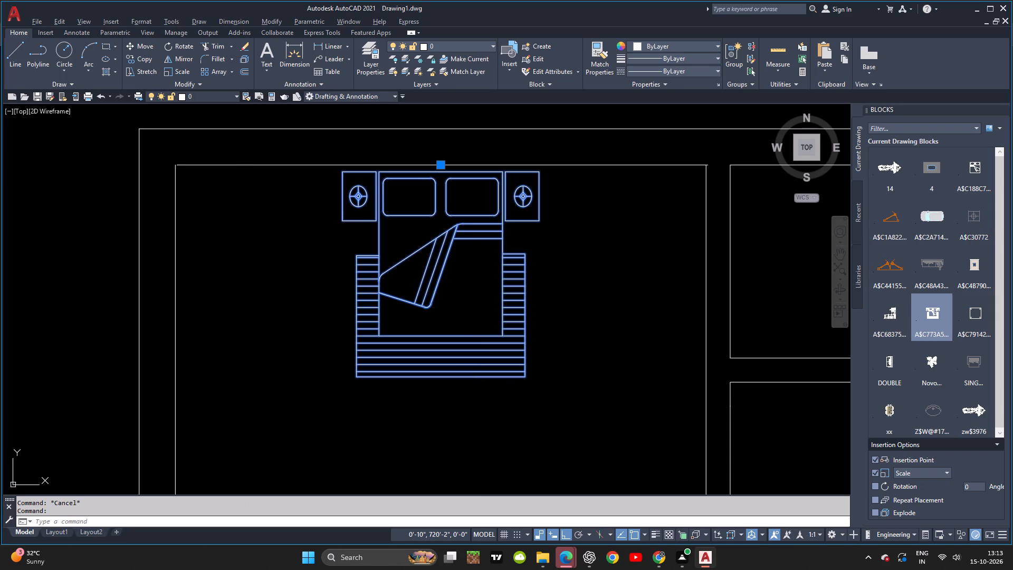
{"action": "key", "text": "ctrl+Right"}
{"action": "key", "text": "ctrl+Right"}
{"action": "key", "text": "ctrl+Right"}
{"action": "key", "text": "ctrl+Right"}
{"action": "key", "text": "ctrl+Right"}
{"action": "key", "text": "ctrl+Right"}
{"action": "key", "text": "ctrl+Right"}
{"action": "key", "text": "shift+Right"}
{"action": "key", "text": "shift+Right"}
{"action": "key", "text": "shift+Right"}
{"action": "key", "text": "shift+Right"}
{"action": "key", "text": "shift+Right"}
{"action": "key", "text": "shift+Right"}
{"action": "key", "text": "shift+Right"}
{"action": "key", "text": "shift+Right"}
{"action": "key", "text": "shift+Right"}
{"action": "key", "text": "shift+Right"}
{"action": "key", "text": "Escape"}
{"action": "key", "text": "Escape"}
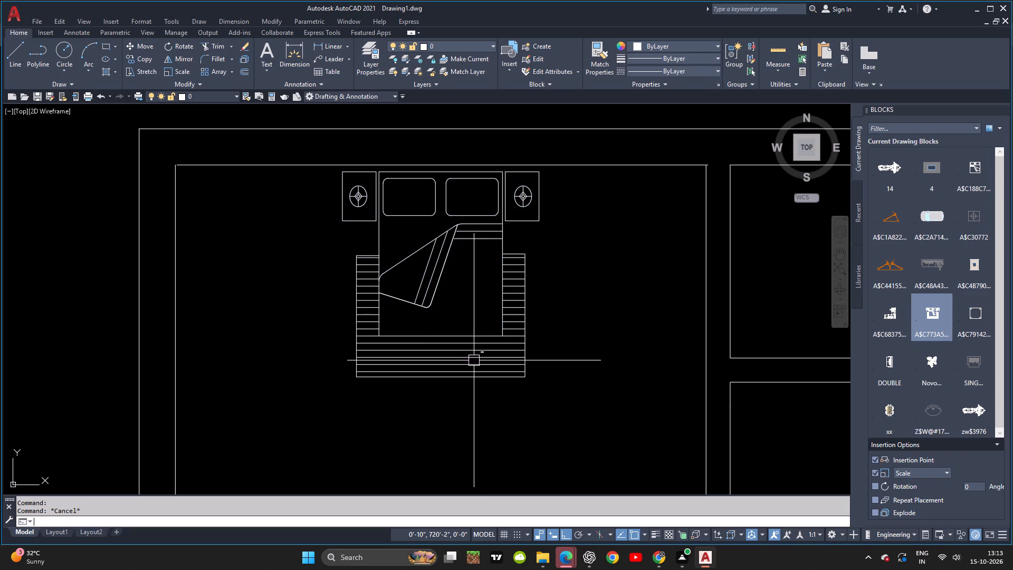
Move the bed block about 1'-5" east along the master bedroom's north wall, checking its position against the reference plan.
{"action": "left_click", "coordinate": [423, 348]}
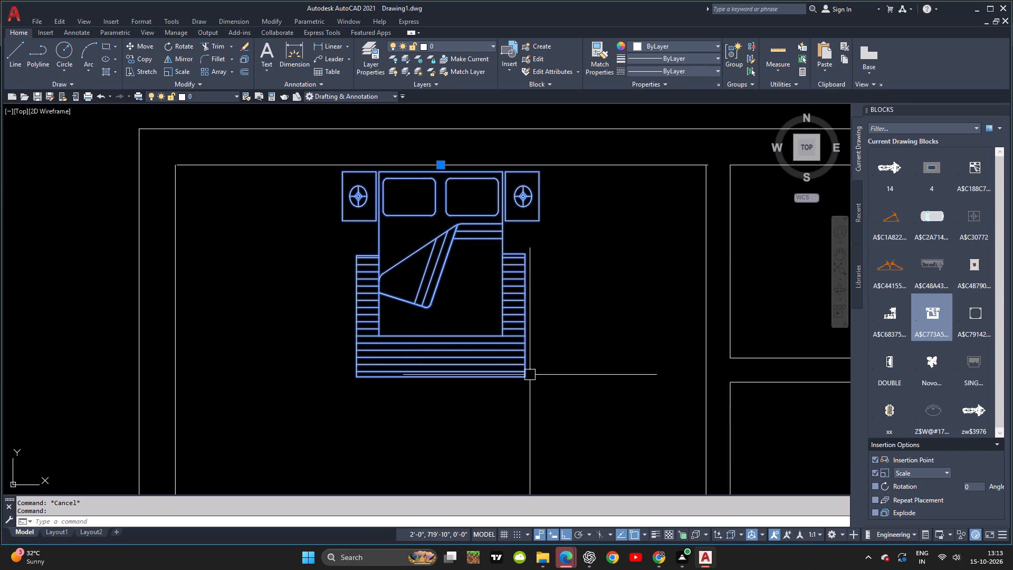
{"action": "type", "text": "M"}
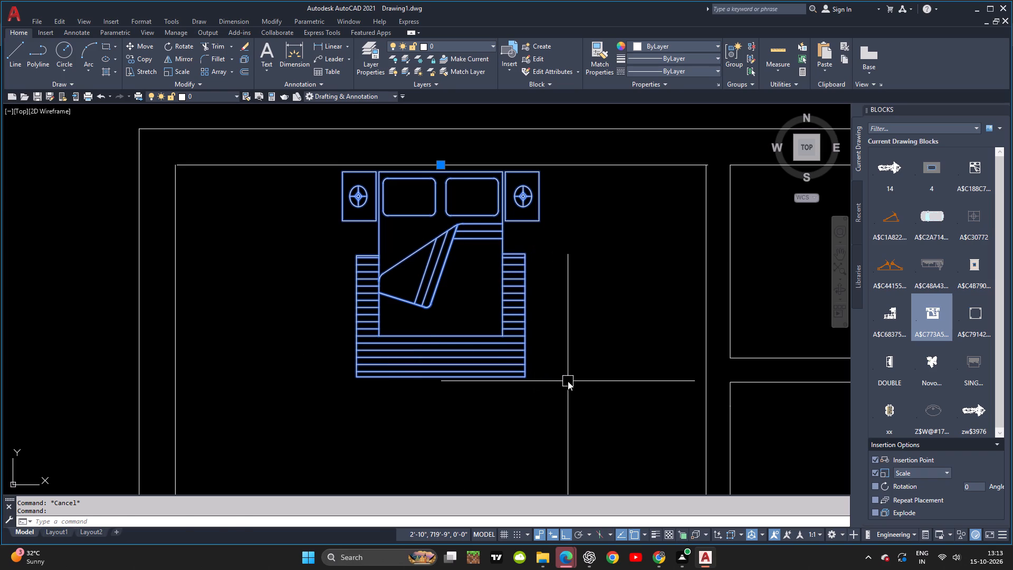
{"action": "key", "text": "space"}
{"action": "key", "text": "Right"}
{"action": "key", "text": "Right"}
{"action": "key", "text": "Right"}
{"action": "key", "text": "Right"}
{"action": "key", "text": "Right"}
{"action": "key", "text": "Right"}
{"action": "key", "text": "Right"}
{"action": "key", "text": "Right"}
{"action": "key", "text": "Right"}
{"action": "key", "text": "Right"}
{"action": "key", "text": "Right"}
{"action": "key", "text": "Right"}
{"action": "key", "text": "Right"}
{"action": "key", "text": "Right"}
{"action": "key", "text": "Right"}
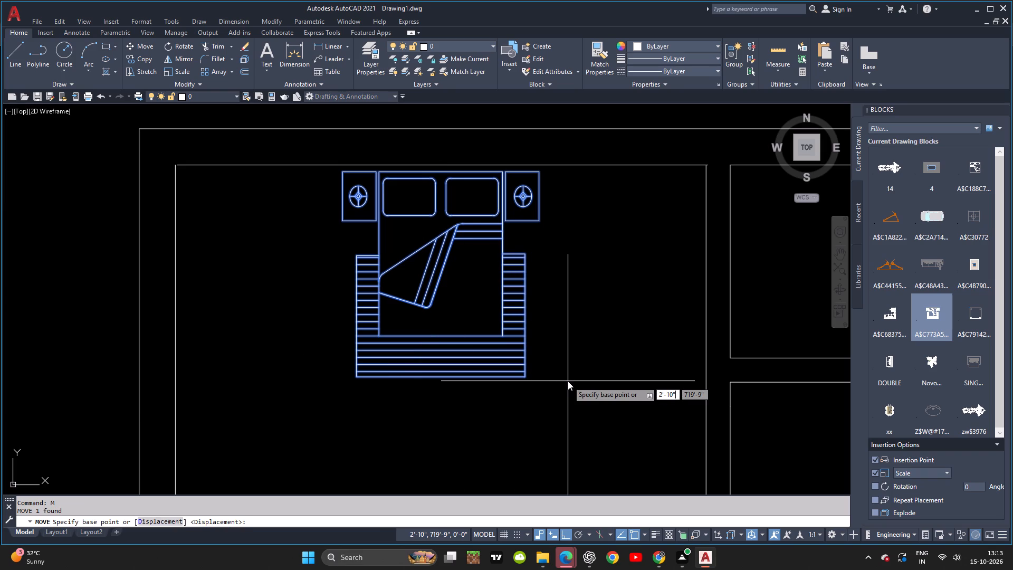
{"action": "key", "text": "Right"}
{"action": "key", "text": "Right"}
{"action": "key", "text": "Right"}
{"action": "key", "text": "Right"}
{"action": "left_click", "coordinate": [557, 382]}
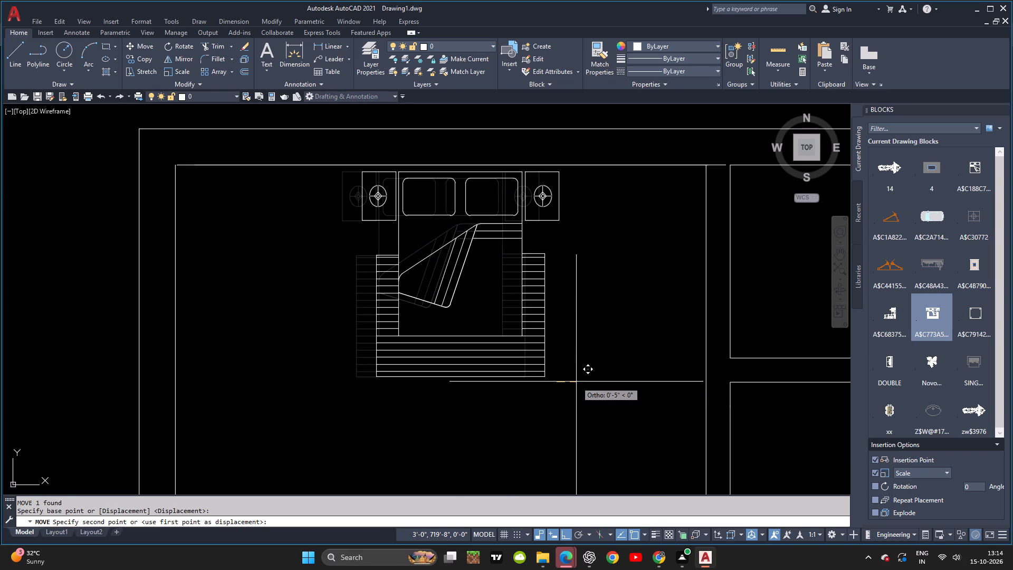
{"action": "key", "text": "alt+Tab"}
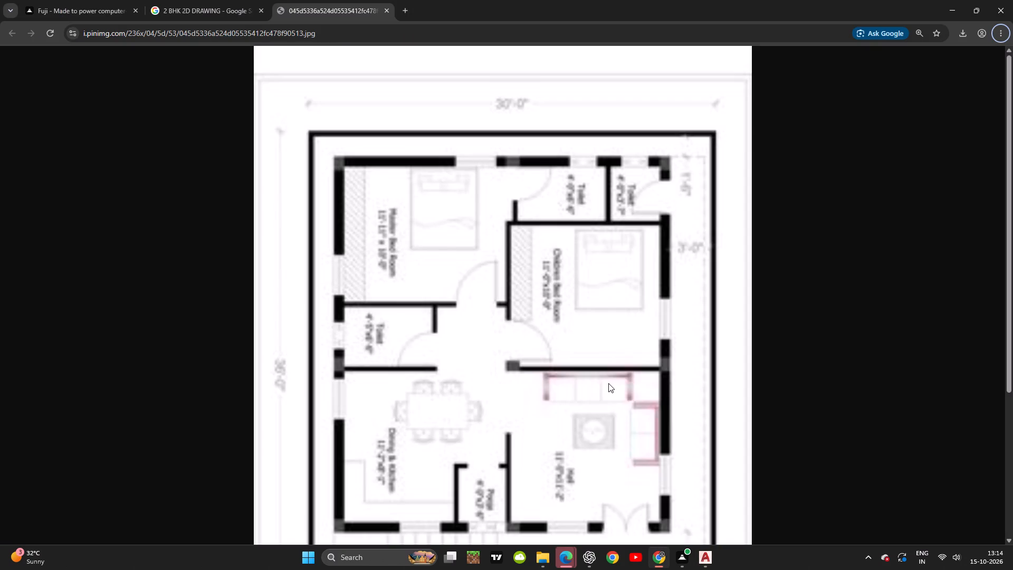
{"action": "key", "text": "alt+Tab"}
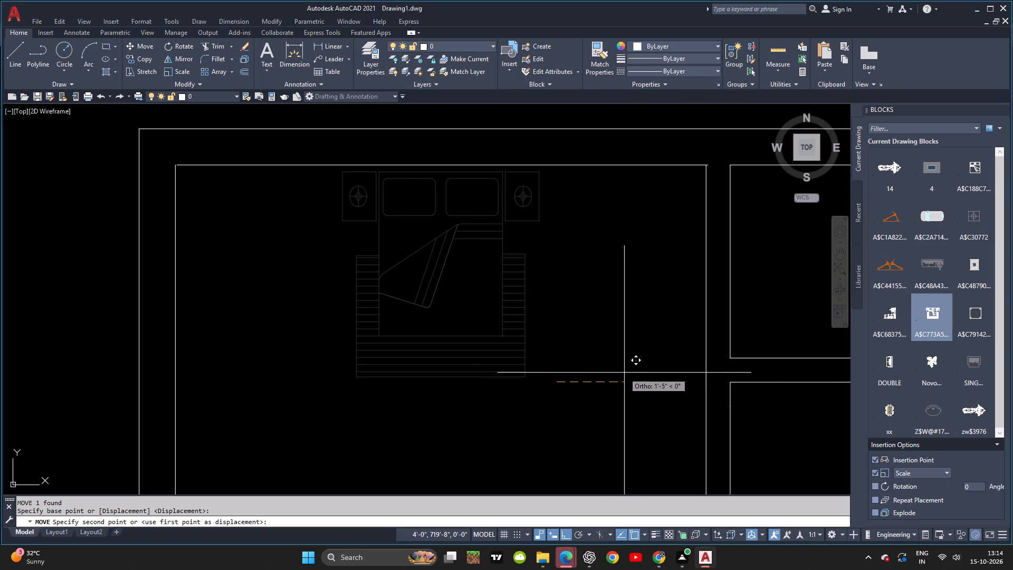
{"action": "key", "text": "alt+Tab"}
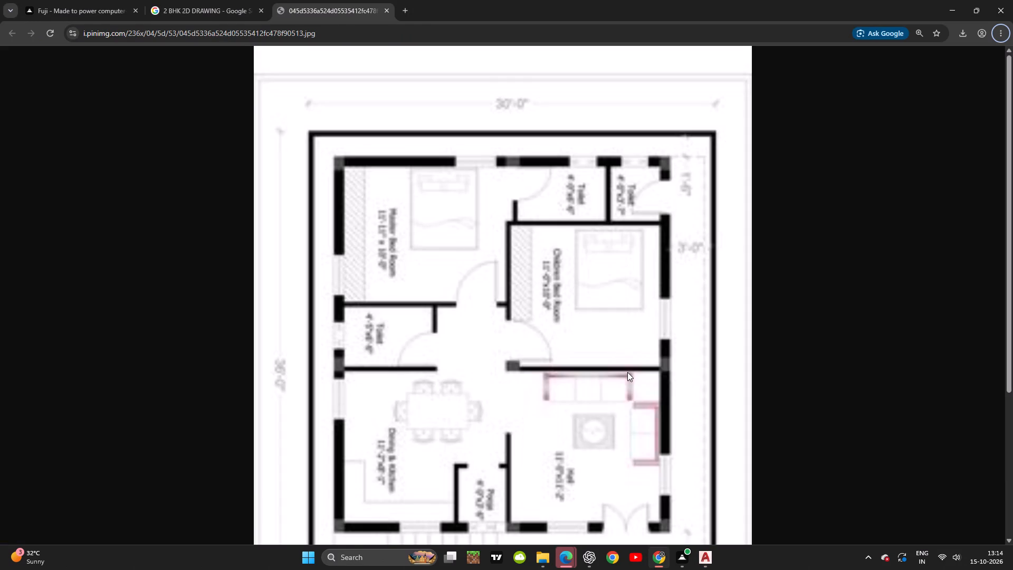
{"action": "key", "text": "alt+Tab"}
{"action": "left_click", "coordinate": [627, 372]}
{"action": "key", "text": "Escape"}
{"action": "key", "text": "Escape"}
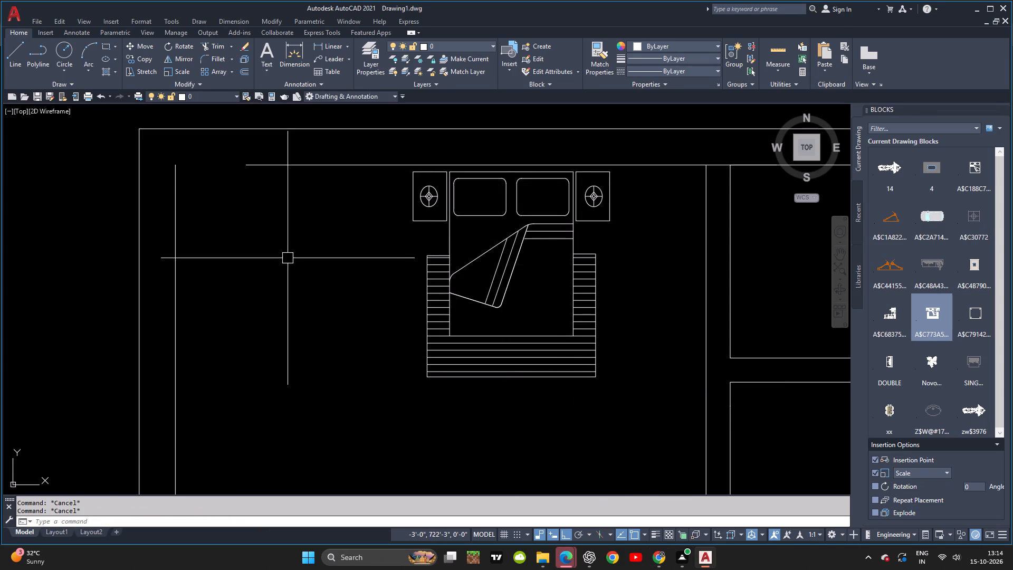
Extend the master bedroom's inner north wall line west to meet the inner west wall line.
{"action": "type", "text": "EX"}
{"action": "key", "text": "space"}
{"action": "key", "text": "space"}
{"action": "key", "text": "space"}
{"action": "left_click", "coordinate": [279, 189]}
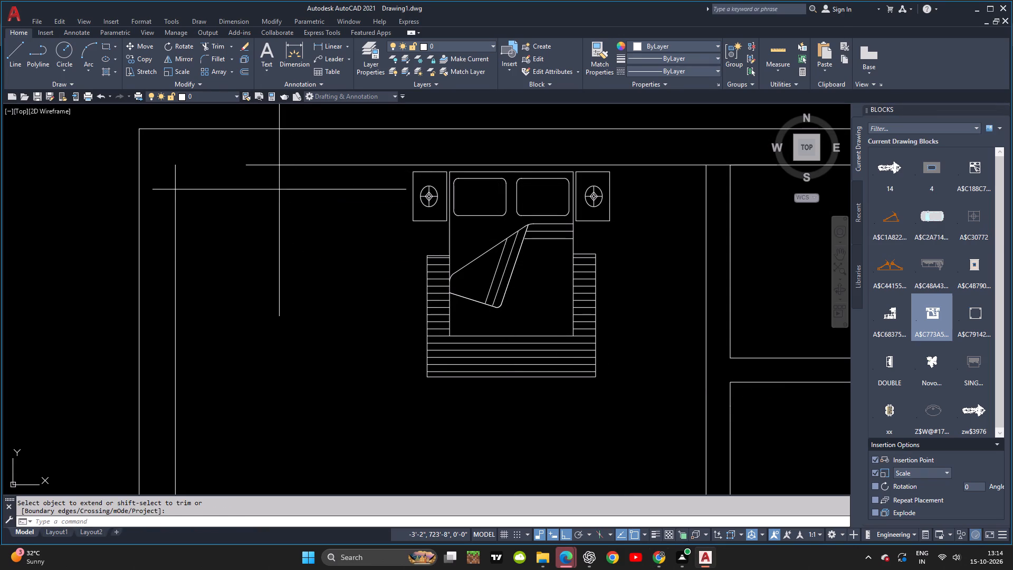
{"action": "key", "text": "Escape"}
{"action": "type", "text": "EX"}
{"action": "key", "text": "space"}
{"action": "left_click", "coordinate": [278, 186]}
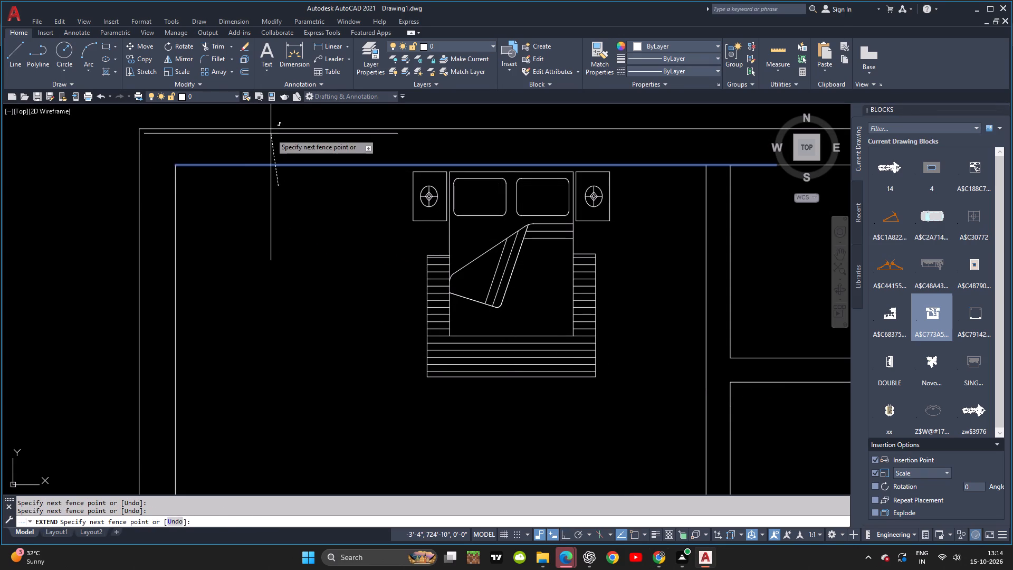
{"action": "left_click", "coordinate": [271, 136]}
{"action": "key", "text": "Escape"}
Check the master bedroom layout in the reference plan and look through the drawing's blocks for a matching furniture piece.
{"action": "key", "text": "alt+Tab"}
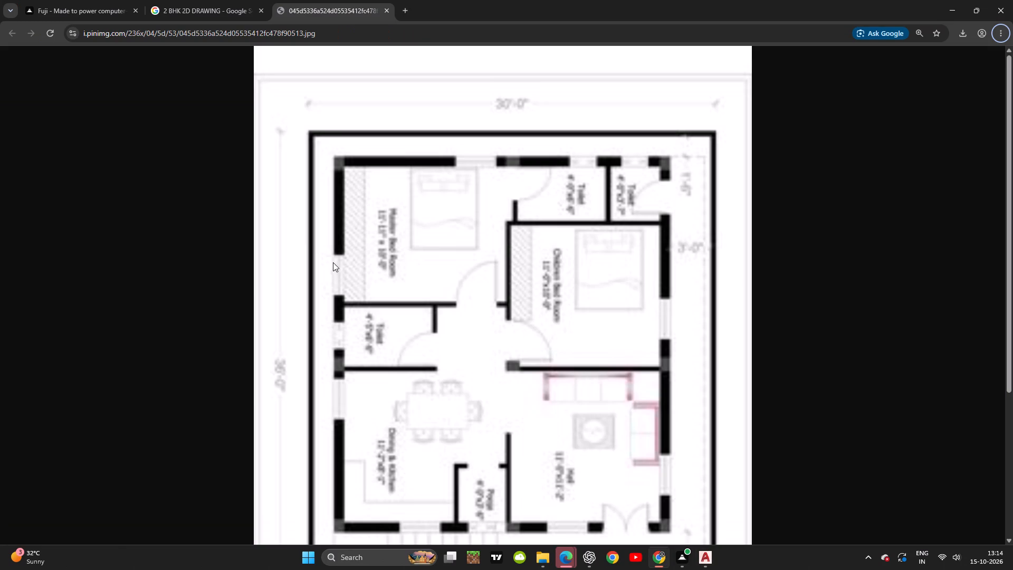
{"action": "key", "text": "alt+Tab"}
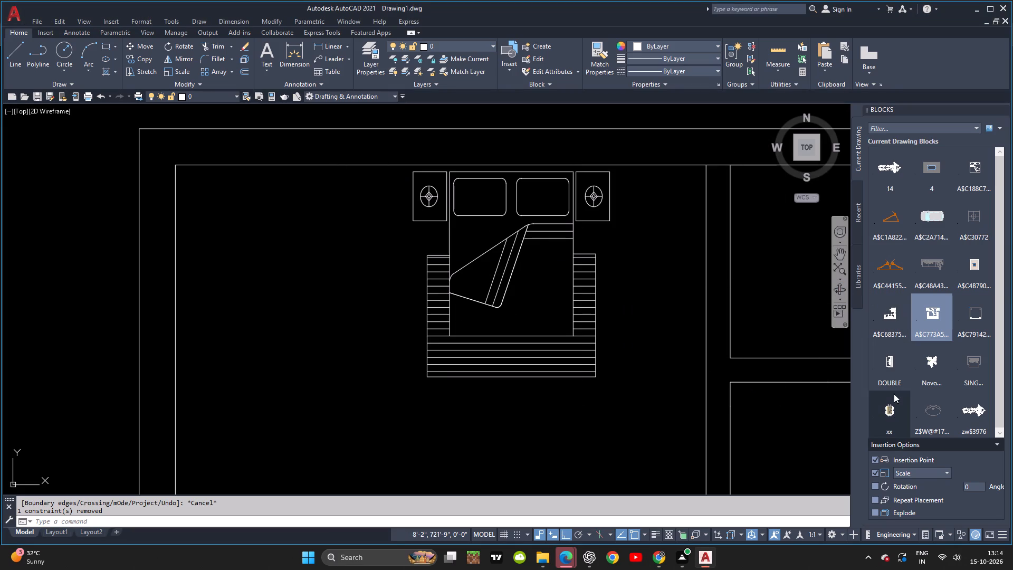
{"action": "scroll", "coordinate": [914, 382], "scroll_direction": "down", "scroll_amount": 3}
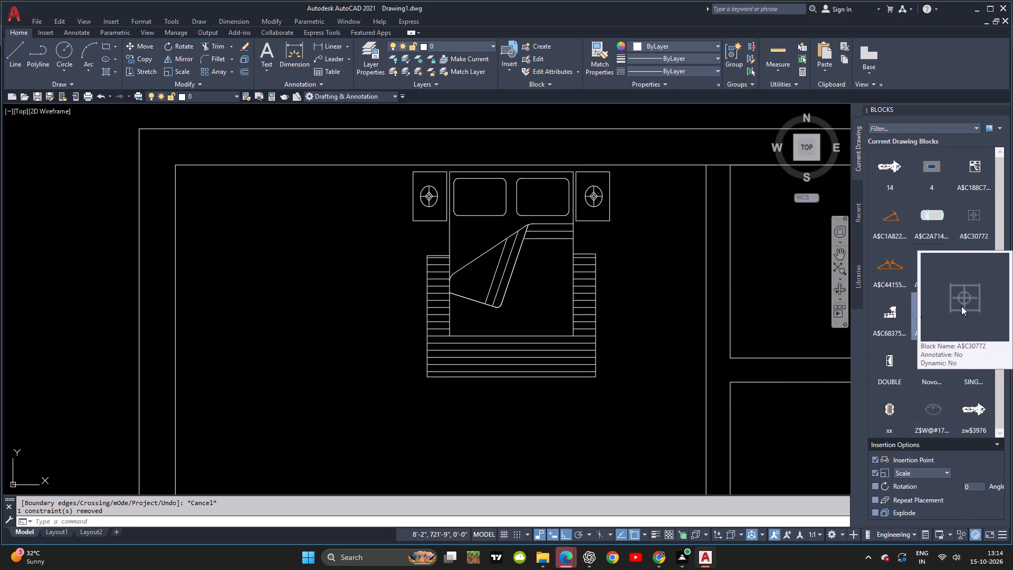
{"action": "scroll", "coordinate": [954, 336], "scroll_direction": "down", "scroll_amount": 3}
{"action": "scroll", "coordinate": [932, 368], "scroll_direction": "up", "scroll_amount": 4}
{"action": "scroll", "coordinate": [932, 368], "scroll_direction": "down", "scroll_amount": 4}
{"action": "scroll", "coordinate": [932, 368], "scroll_direction": "up", "scroll_amount": 4}
{"action": "scroll", "coordinate": [932, 368], "scroll_direction": "down", "scroll_amount": 5}
{"action": "scroll", "coordinate": [932, 368], "scroll_direction": "up", "scroll_amount": 1}
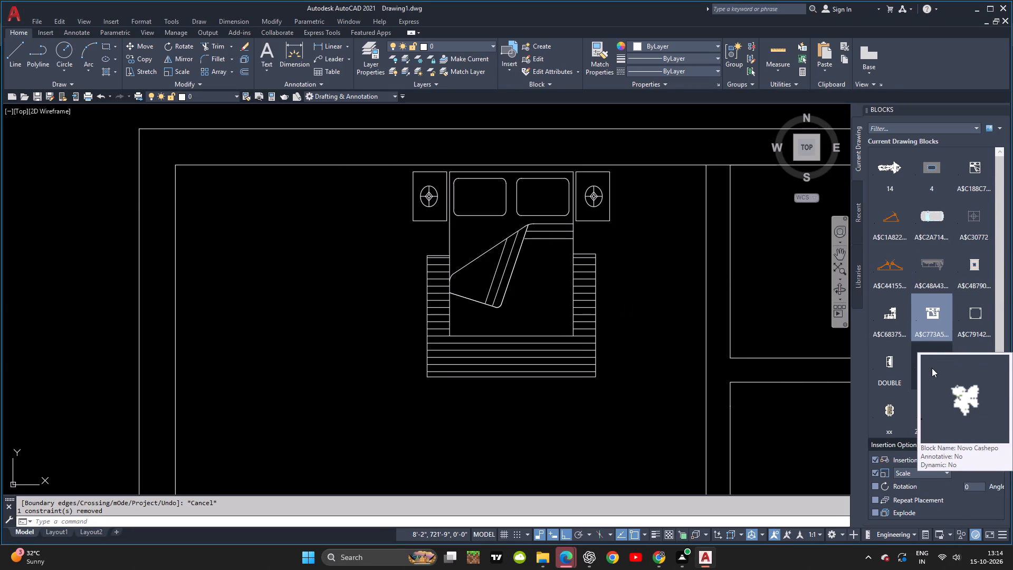
{"action": "scroll", "coordinate": [932, 368], "scroll_direction": "up", "scroll_amount": 1}
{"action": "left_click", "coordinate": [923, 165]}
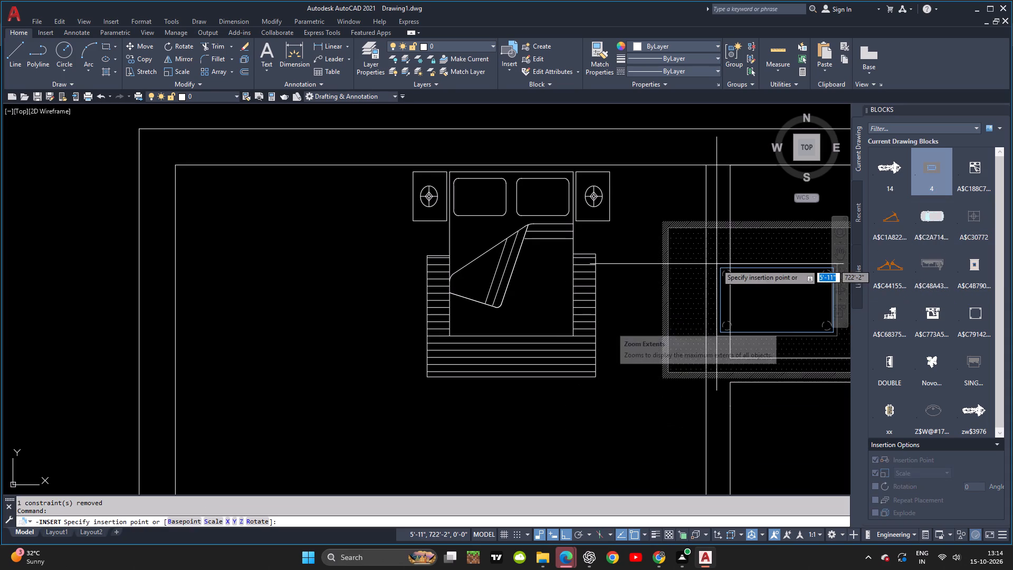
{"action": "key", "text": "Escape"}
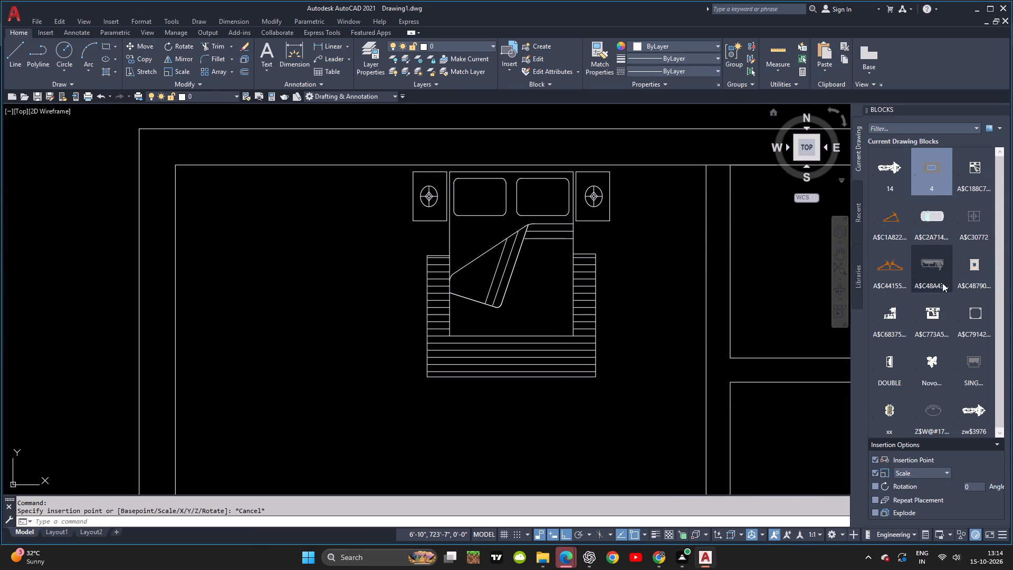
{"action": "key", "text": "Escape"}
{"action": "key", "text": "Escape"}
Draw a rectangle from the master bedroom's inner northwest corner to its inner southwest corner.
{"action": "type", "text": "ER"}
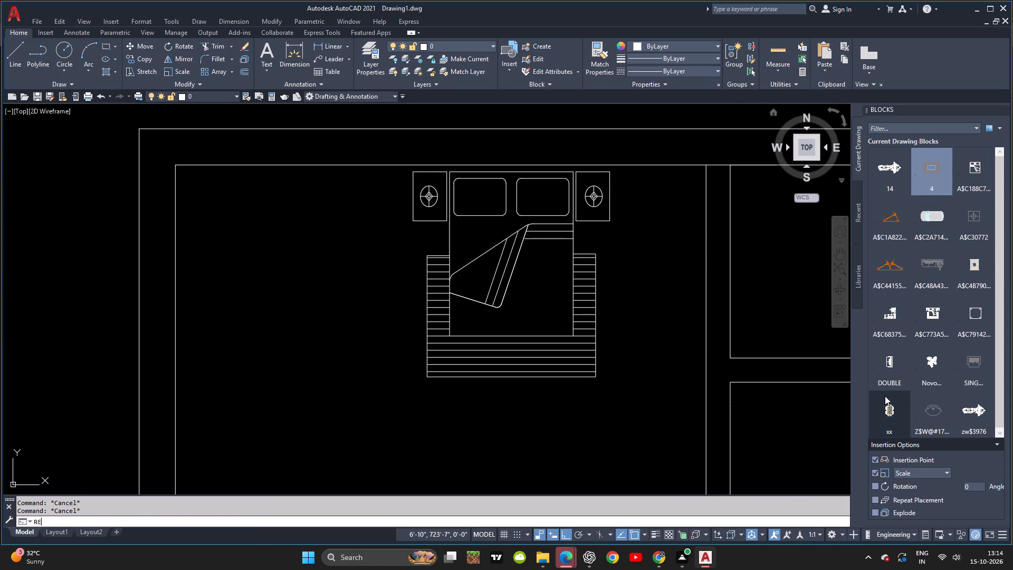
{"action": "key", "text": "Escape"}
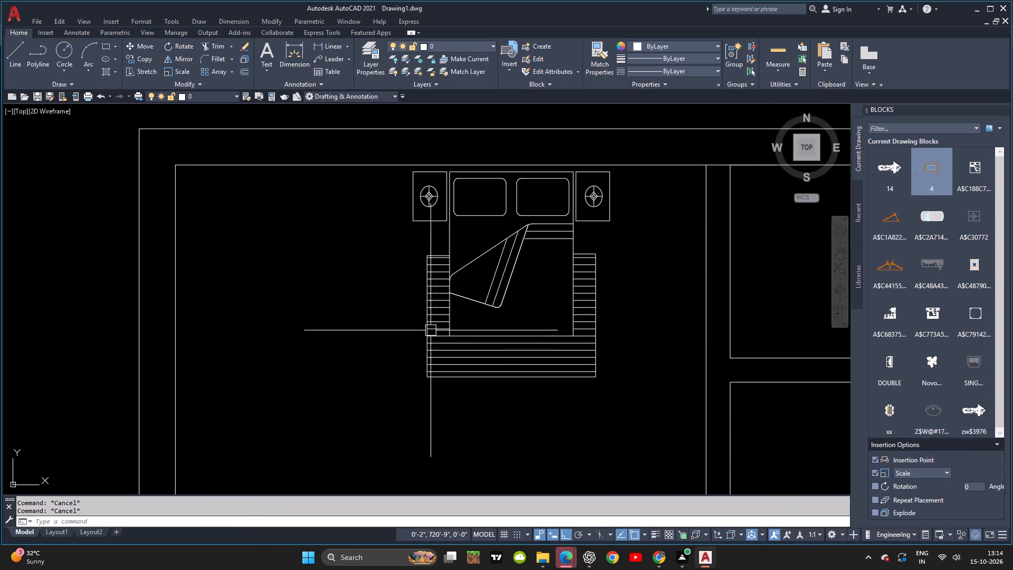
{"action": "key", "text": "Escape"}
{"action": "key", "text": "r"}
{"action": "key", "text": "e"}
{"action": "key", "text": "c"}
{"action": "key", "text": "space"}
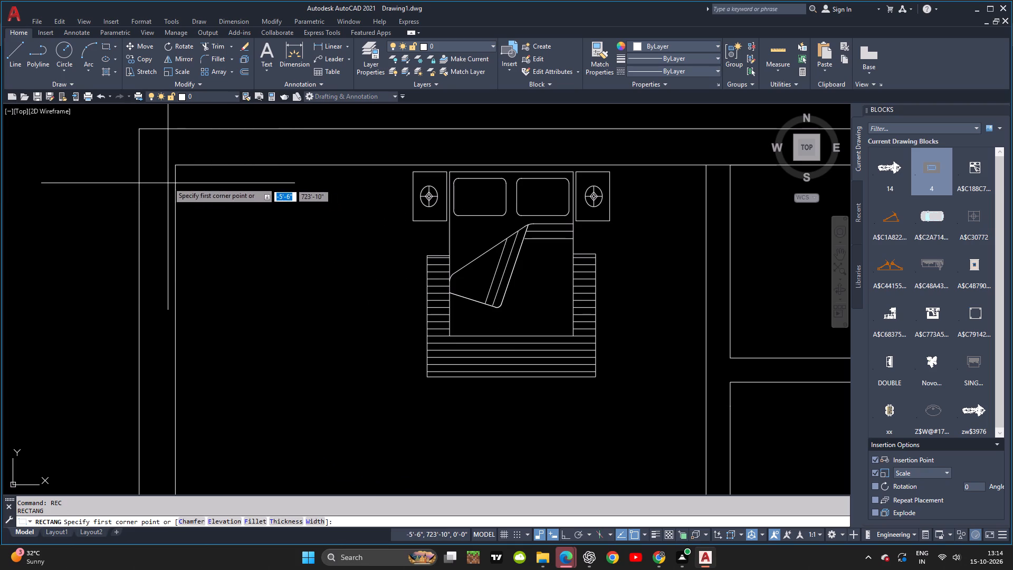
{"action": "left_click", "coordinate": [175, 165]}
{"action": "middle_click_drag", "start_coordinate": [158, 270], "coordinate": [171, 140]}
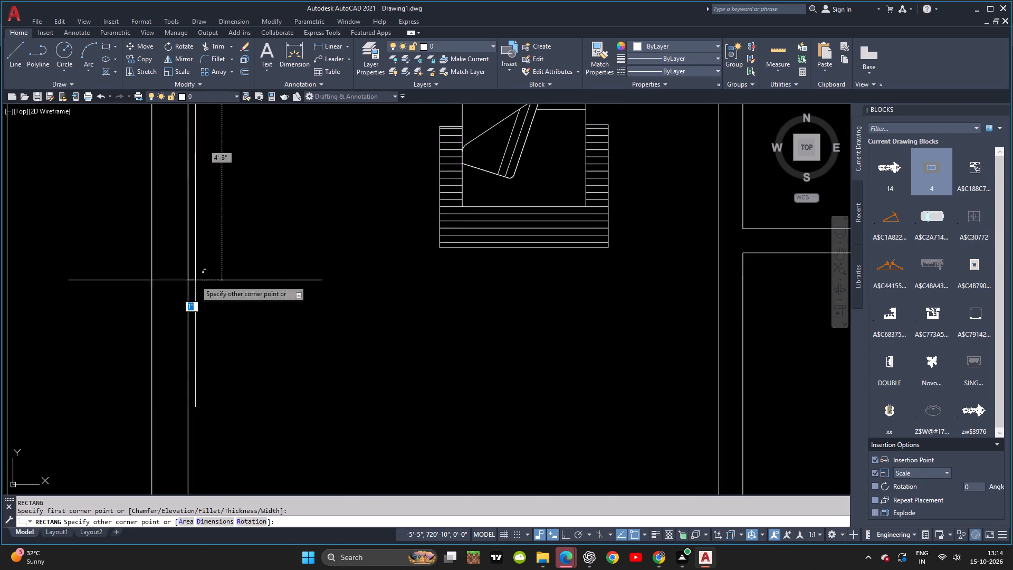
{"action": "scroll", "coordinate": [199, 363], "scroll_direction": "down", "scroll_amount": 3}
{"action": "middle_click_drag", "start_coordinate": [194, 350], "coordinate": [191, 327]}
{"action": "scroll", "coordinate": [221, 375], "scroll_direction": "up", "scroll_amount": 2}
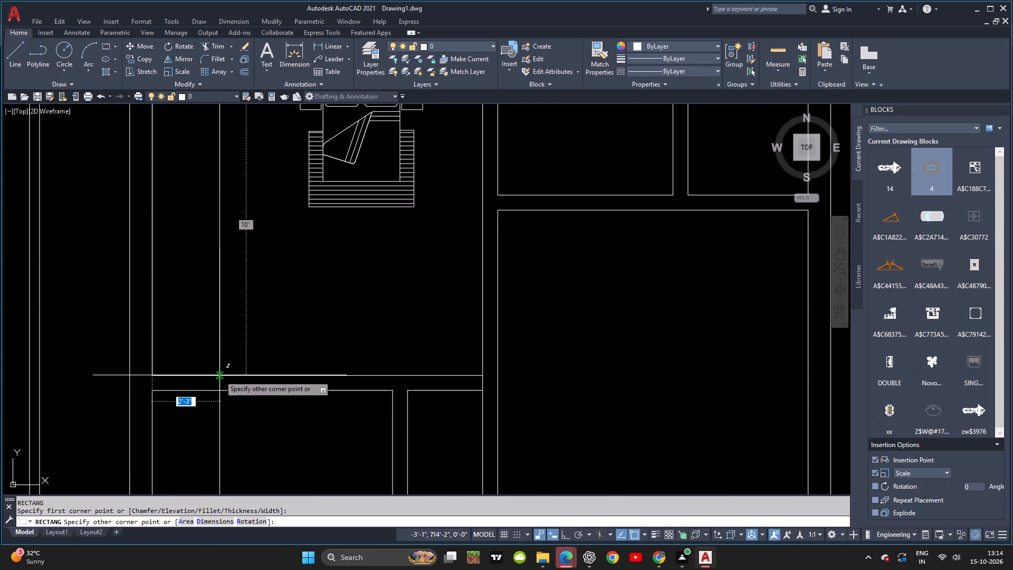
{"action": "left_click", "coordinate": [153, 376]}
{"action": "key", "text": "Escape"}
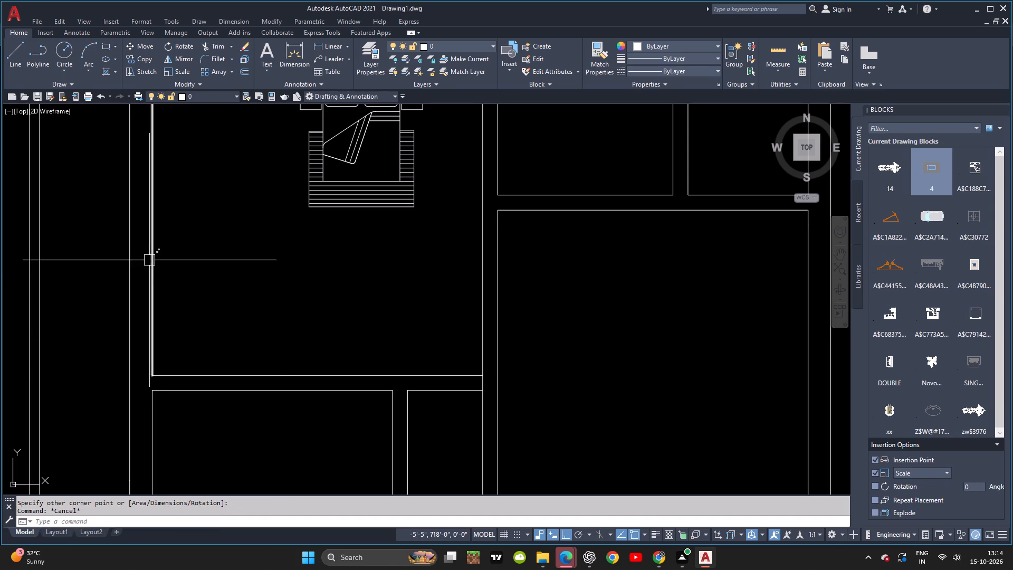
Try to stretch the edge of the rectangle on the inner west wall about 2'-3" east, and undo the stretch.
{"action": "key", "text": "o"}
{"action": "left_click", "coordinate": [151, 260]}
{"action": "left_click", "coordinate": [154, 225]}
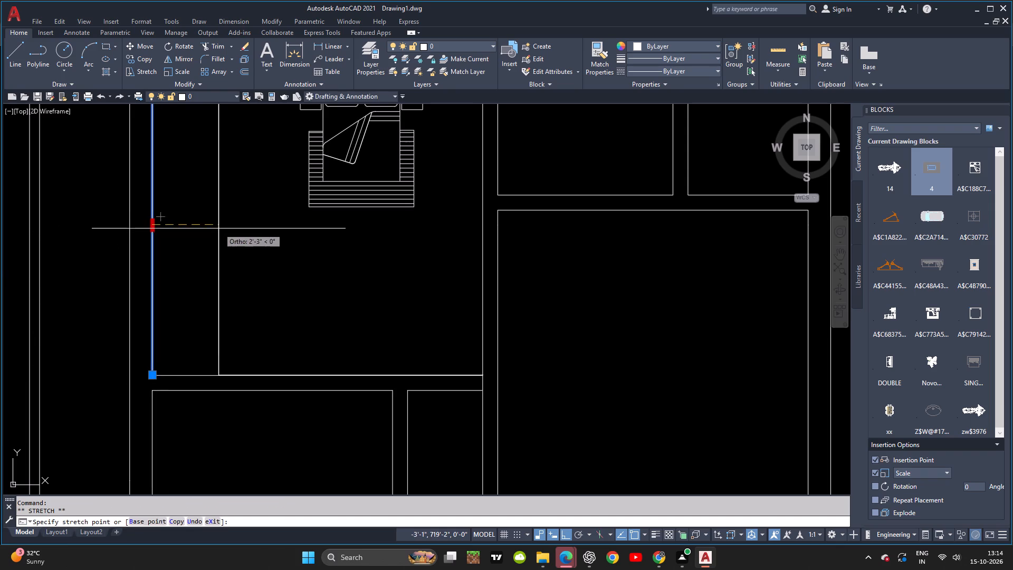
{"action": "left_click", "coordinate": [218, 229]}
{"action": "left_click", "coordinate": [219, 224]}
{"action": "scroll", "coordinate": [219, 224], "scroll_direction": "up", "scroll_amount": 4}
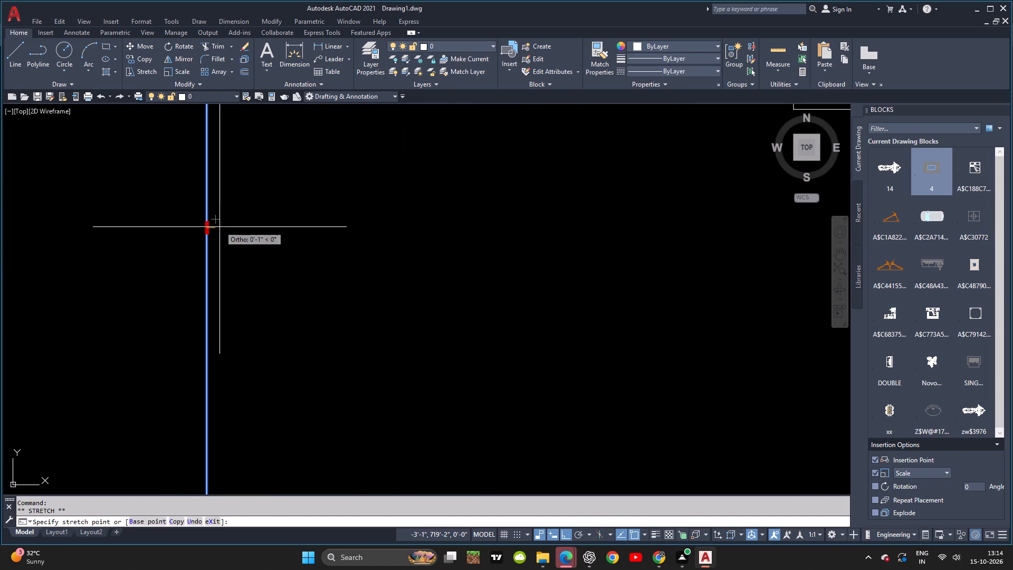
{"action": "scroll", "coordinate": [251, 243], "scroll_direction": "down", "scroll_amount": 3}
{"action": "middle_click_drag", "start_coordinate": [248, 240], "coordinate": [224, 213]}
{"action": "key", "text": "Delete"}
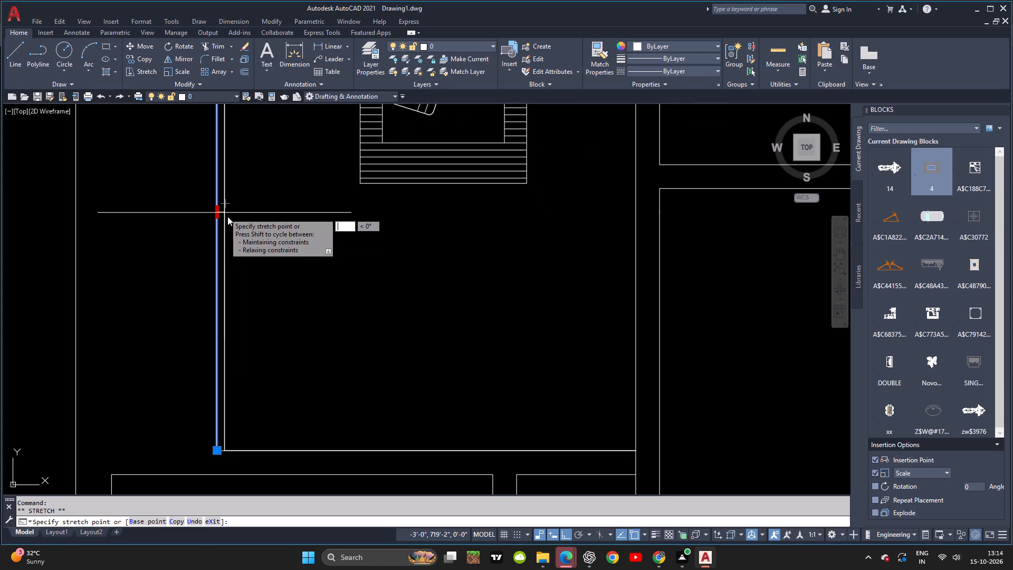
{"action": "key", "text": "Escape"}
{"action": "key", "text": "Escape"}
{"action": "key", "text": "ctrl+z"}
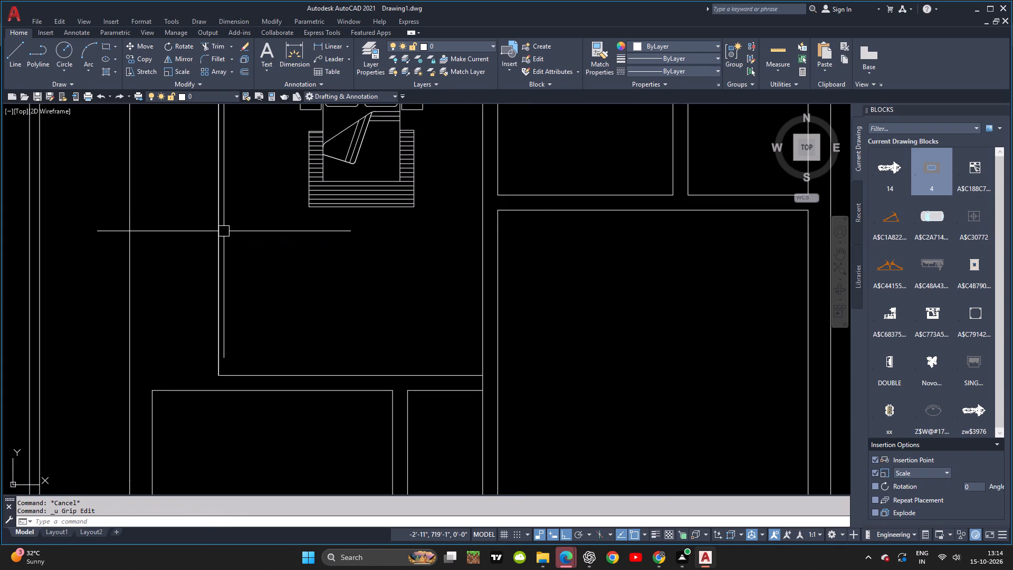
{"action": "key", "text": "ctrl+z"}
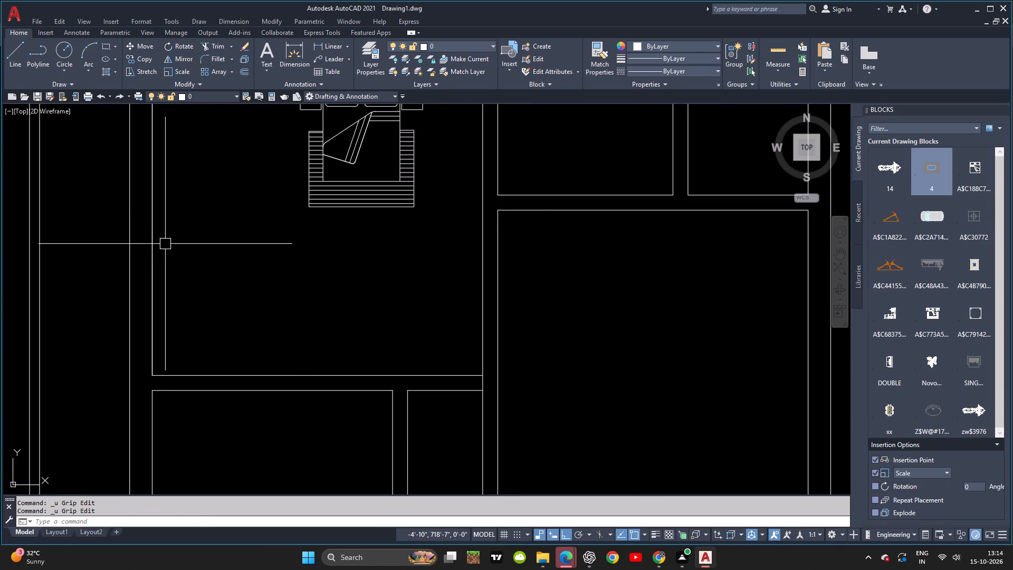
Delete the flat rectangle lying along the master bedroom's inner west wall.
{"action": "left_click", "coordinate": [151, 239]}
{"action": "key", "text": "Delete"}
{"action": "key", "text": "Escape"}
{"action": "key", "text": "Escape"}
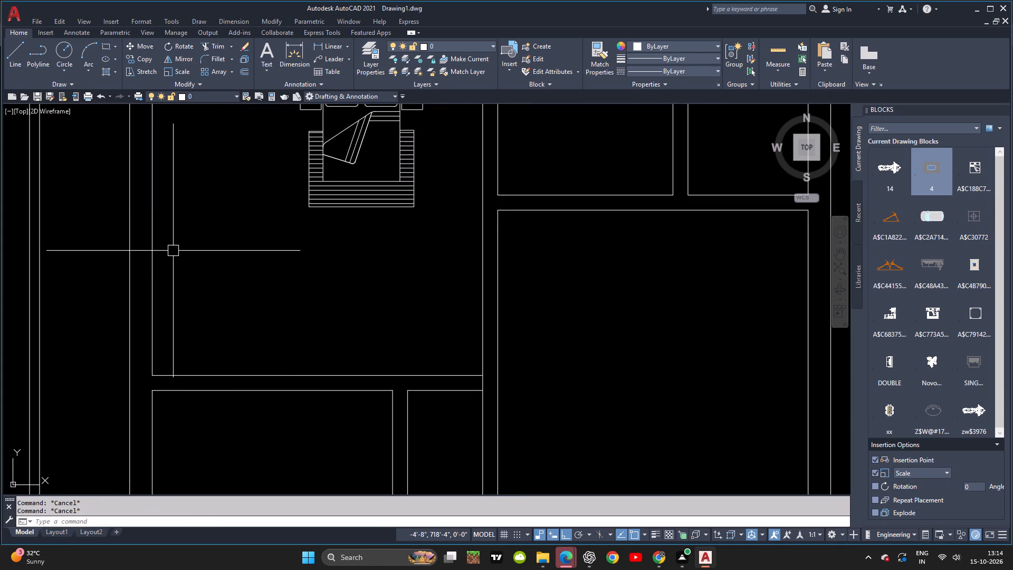
Draw a 2' by 10' rectangle starting from the master bedroom's inner northwest corner.
{"action": "type", "text": "REC"}
{"action": "key", "text": "space"}
{"action": "middle_click_drag", "start_coordinate": [185, 267], "coordinate": [225, 297]}
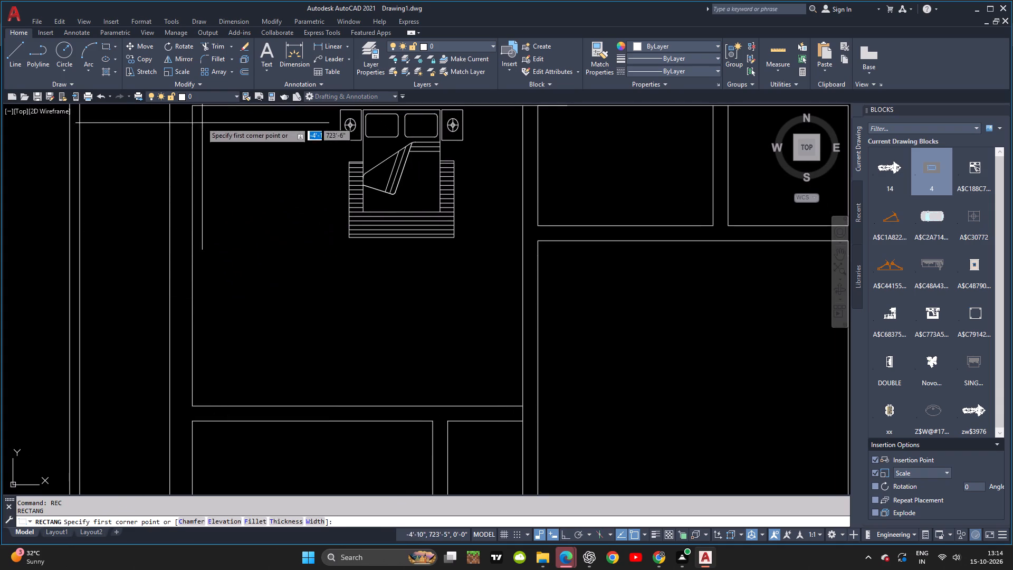
{"action": "left_click", "coordinate": [192, 108]}
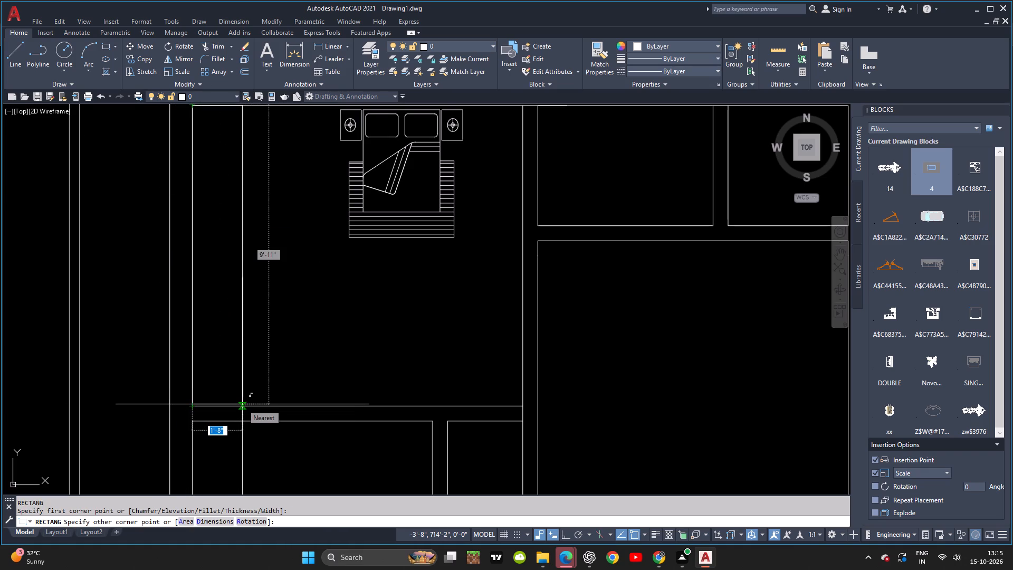
{"action": "type", "text": "2'"}
{"action": "type", "text": ",10'"}
{"action": "key", "text": "Return"}
Move the 2' by 10' rectangle south into the master bedroom, placing its northwest corner on the room's inner northwest corner.
{"action": "scroll", "coordinate": [259, 390], "scroll_direction": "down", "scroll_amount": 1}
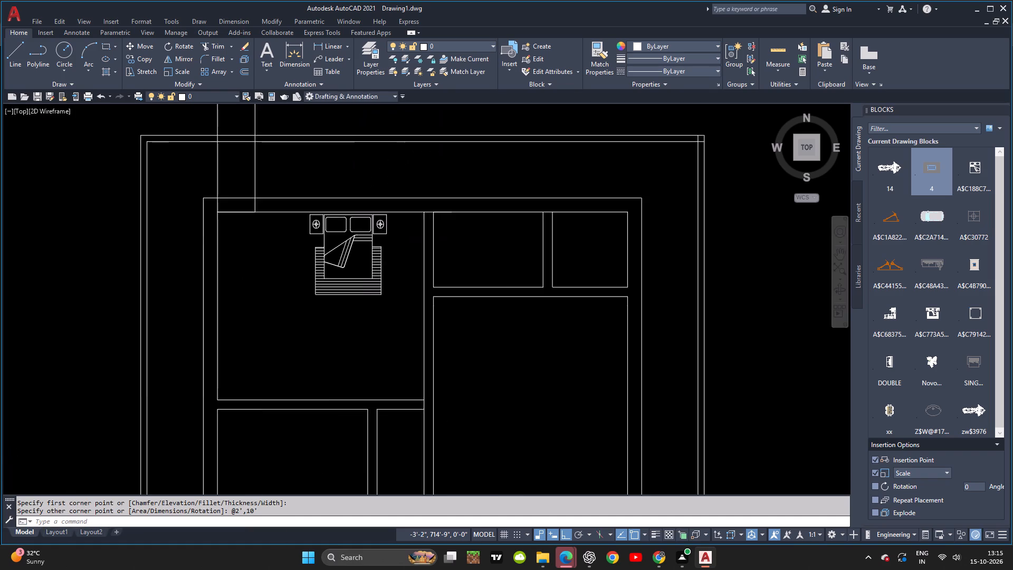
{"action": "scroll", "coordinate": [259, 390], "scroll_direction": "down", "scroll_amount": 1}
{"action": "middle_click", "coordinate": [272, 398]}
{"action": "key", "text": "Escape"}
{"action": "left_click", "coordinate": [259, 254]}
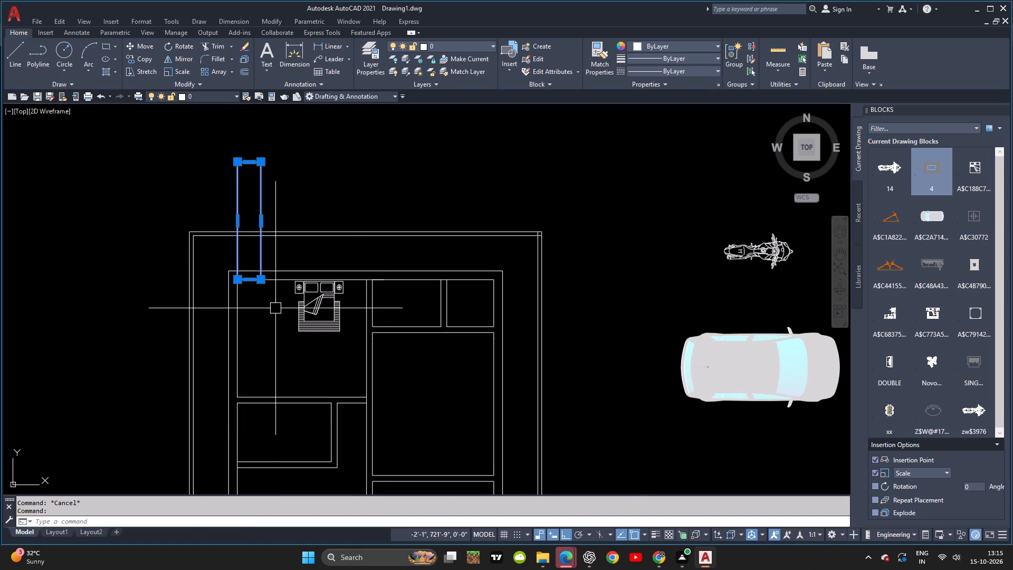
{"action": "key", "text": "m"}
{"action": "key", "text": "space"}
{"action": "left_click", "coordinate": [236, 161]}
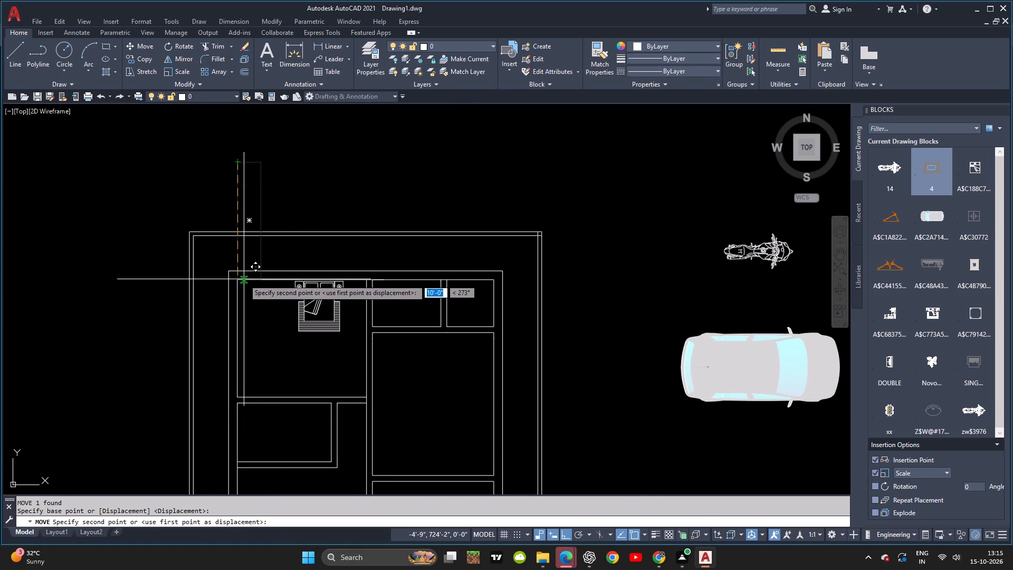
{"action": "scroll", "coordinate": [242, 281], "scroll_direction": "up", "scroll_amount": 1}
{"action": "left_click", "coordinate": [235, 279]}
{"action": "middle_click_drag", "start_coordinate": [249, 318], "coordinate": [233, 284]}
{"action": "key", "text": "Escape"}
{"action": "key", "text": "Escape"}
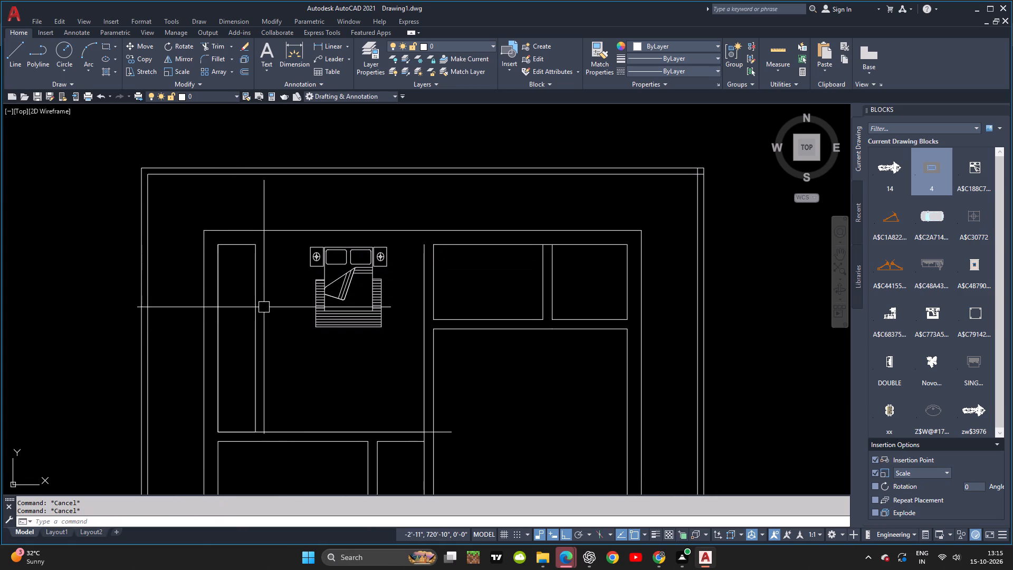
{"action": "key", "text": "Escape"}
{"action": "key", "text": "Escape"}
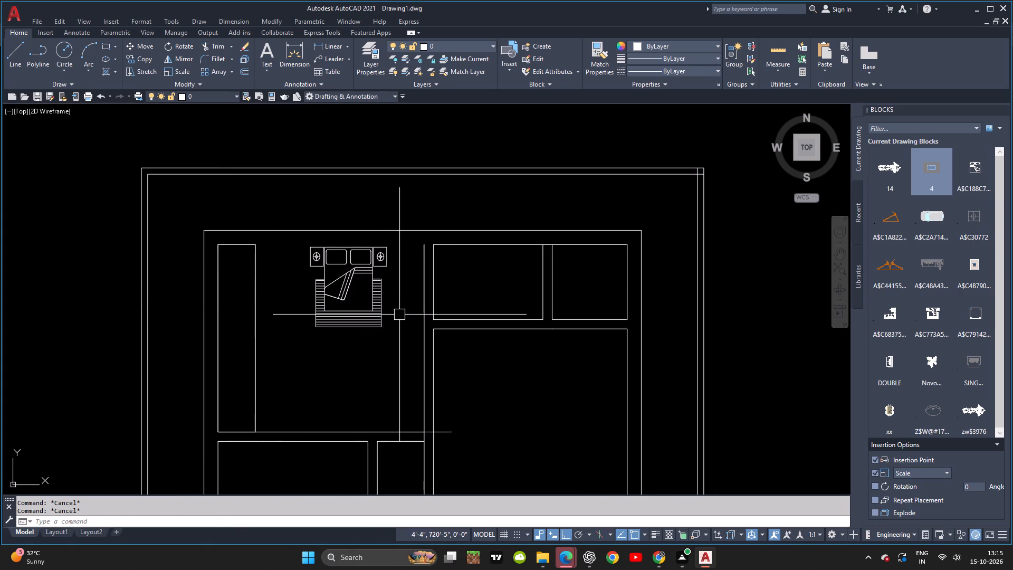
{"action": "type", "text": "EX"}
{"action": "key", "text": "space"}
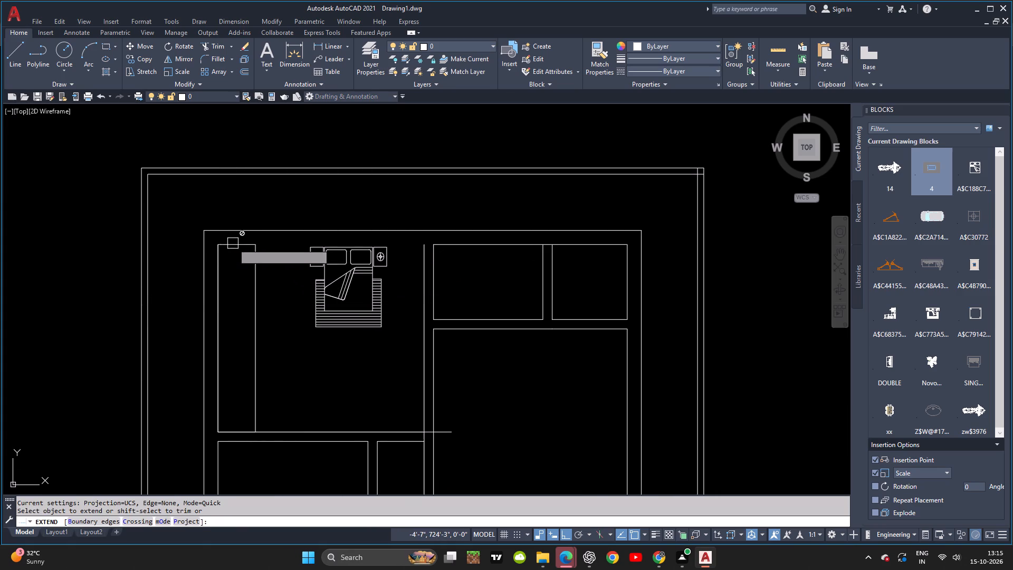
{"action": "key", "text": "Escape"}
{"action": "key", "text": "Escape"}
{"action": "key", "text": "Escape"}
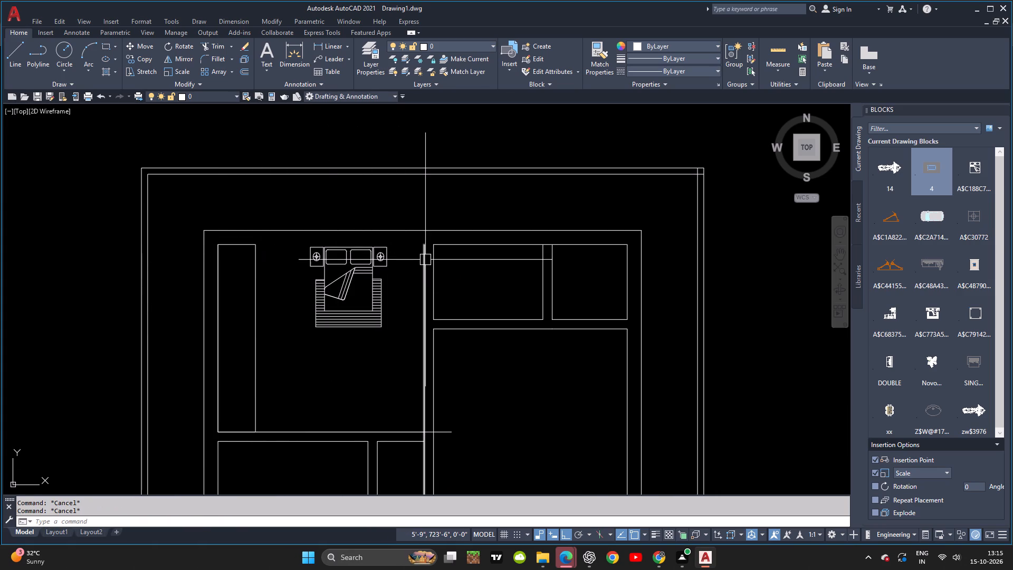
Draw the master bedroom's missing inner north wall line from its northeast corner west to its northwest corner.
{"action": "key", "text": "l"}
{"action": "key", "text": "space"}
{"action": "left_click", "coordinate": [426, 245]}
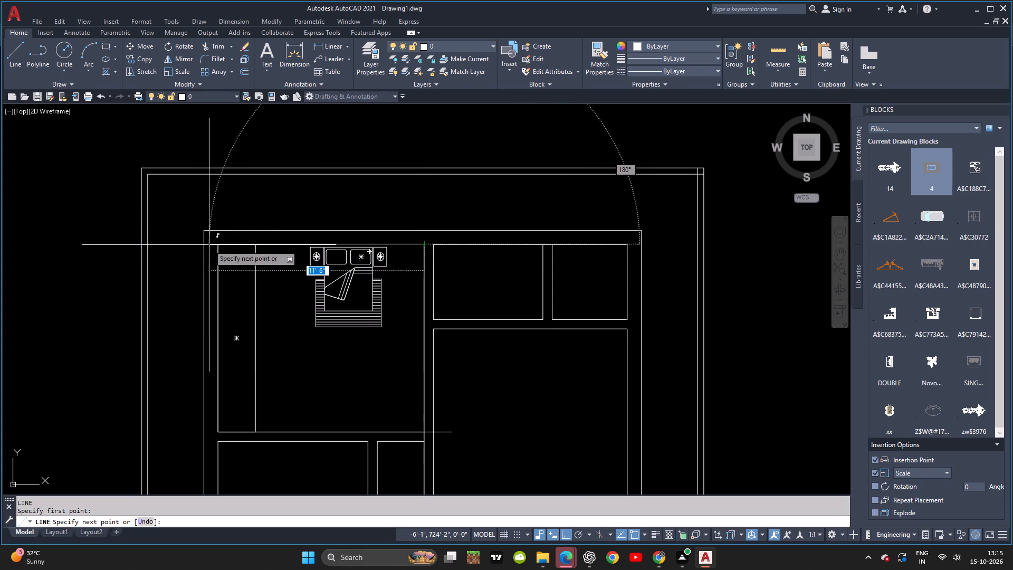
{"action": "left_click", "coordinate": [217, 244]}
{"action": "key", "text": "Escape"}
{"action": "key", "text": "Escape"}
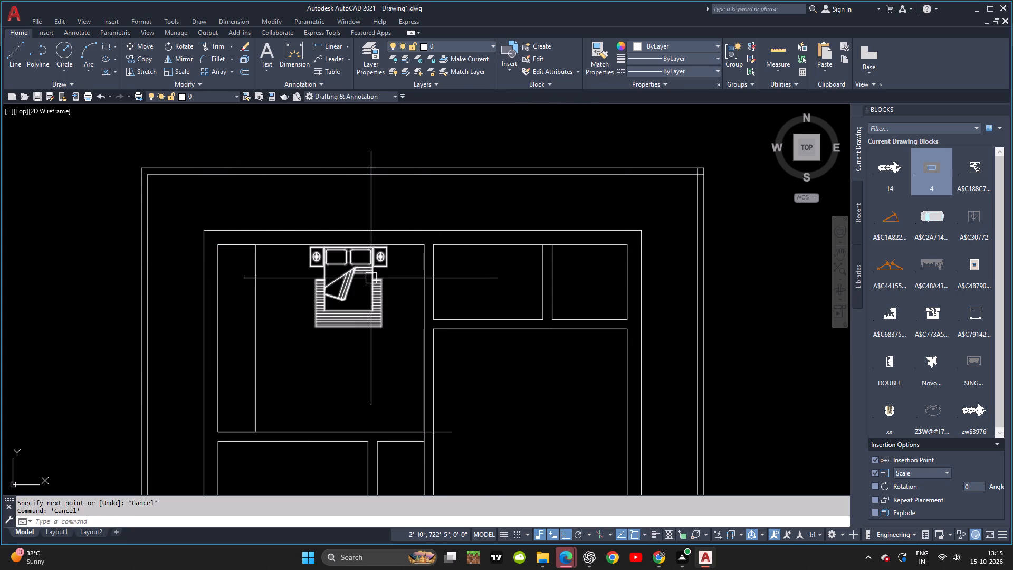
Check the reference plan and trim the master bedroom's south wall line where it overshoots the room's east wall.
{"action": "middle_click_drag", "start_coordinate": [370, 278], "coordinate": [366, 247]}
{"action": "key", "text": "alt+Tab"}
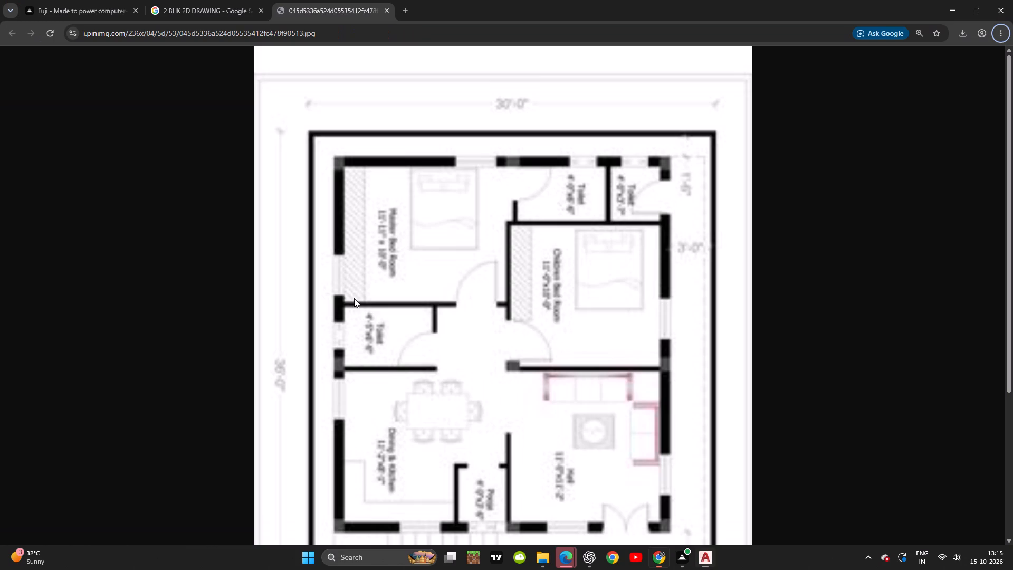
{"action": "key", "text": "alt+Tab"}
{"action": "middle_click_drag", "start_coordinate": [379, 361], "coordinate": [367, 319]}
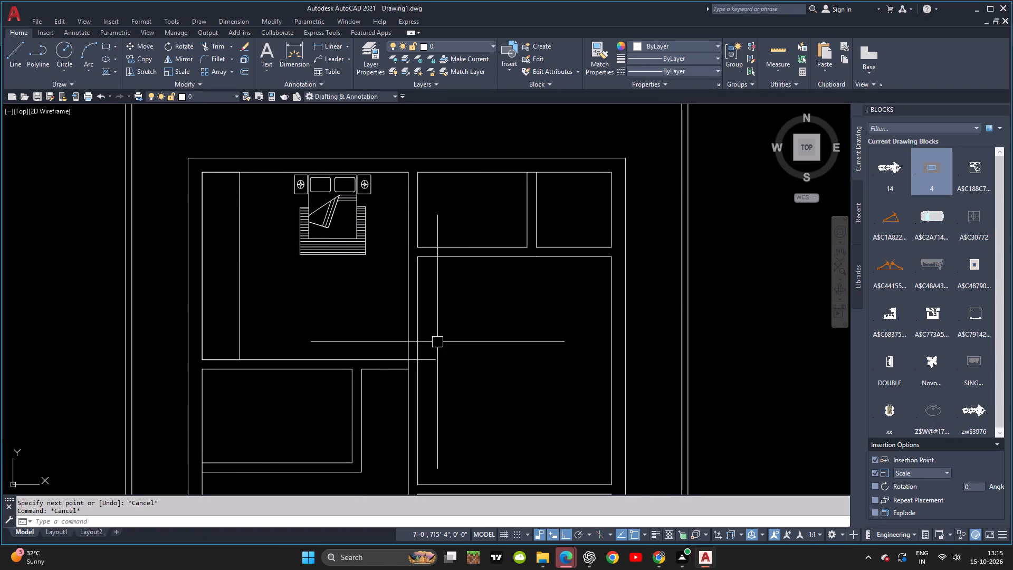
{"action": "key", "text": "Escape"}
{"action": "key", "text": "t"}
{"action": "key", "text": "r"}
{"action": "key", "text": "space"}
{"action": "key", "text": "space"}
{"action": "scroll", "coordinate": [428, 355], "scroll_direction": "up", "scroll_amount": 2}
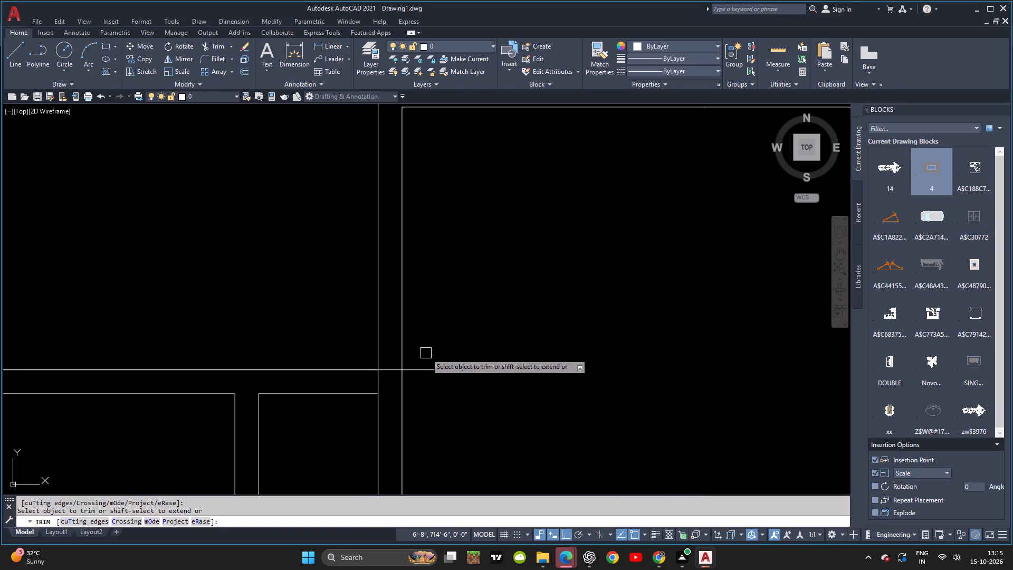
{"action": "left_click", "coordinate": [431, 368]}
{"action": "left_click", "coordinate": [388, 374]}
{"action": "key", "text": "Escape"}
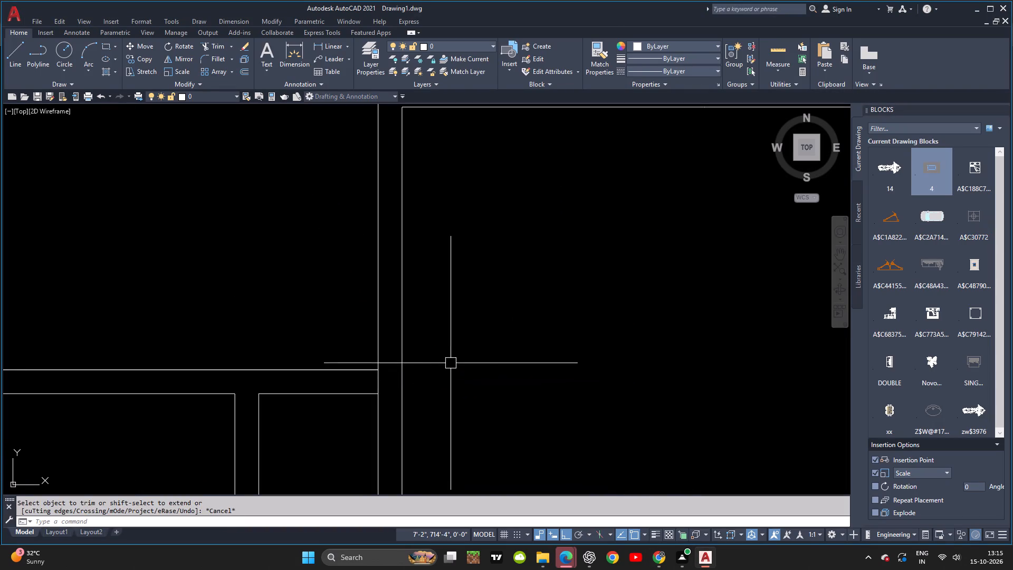
{"action": "key", "text": "Escape"}
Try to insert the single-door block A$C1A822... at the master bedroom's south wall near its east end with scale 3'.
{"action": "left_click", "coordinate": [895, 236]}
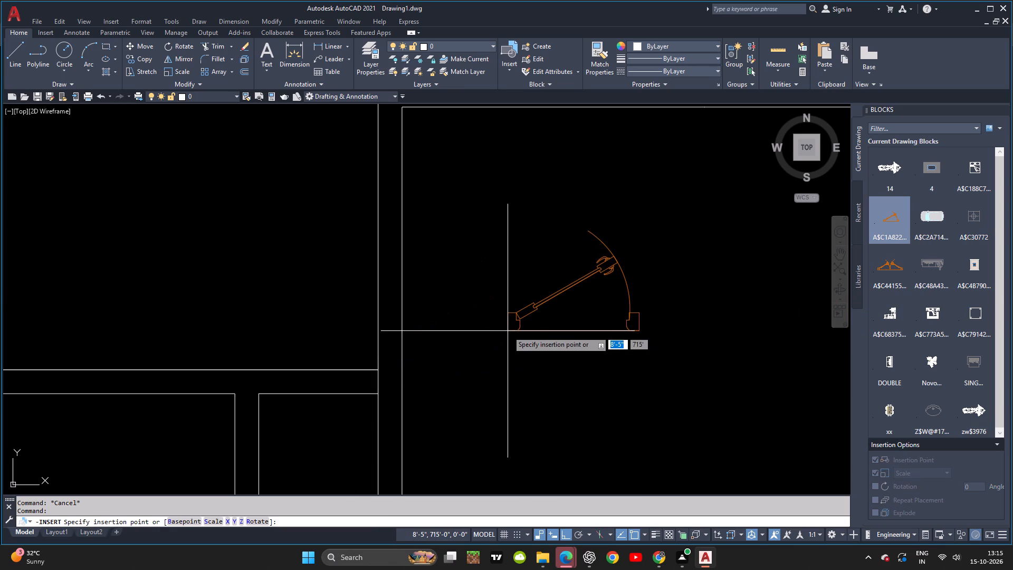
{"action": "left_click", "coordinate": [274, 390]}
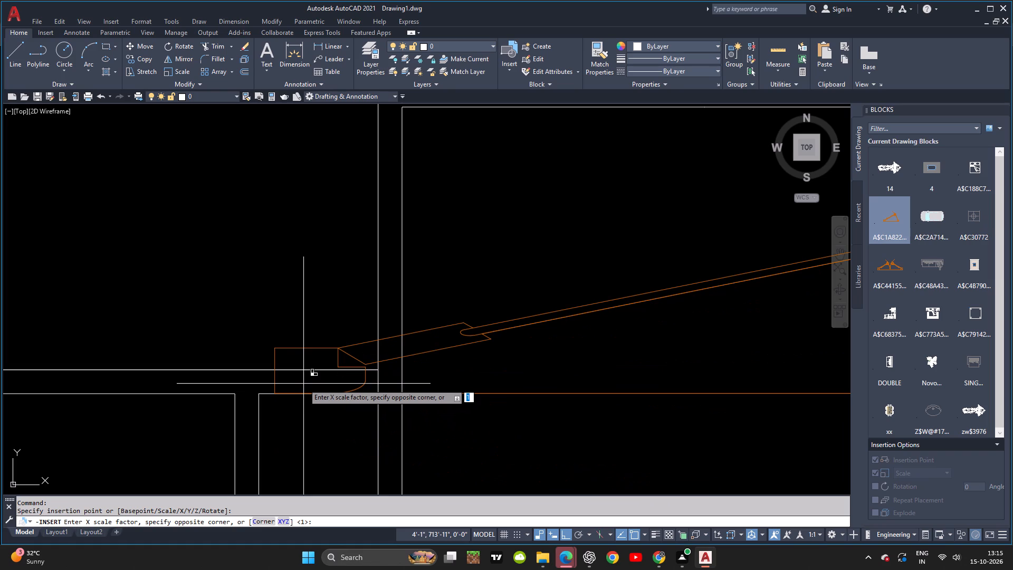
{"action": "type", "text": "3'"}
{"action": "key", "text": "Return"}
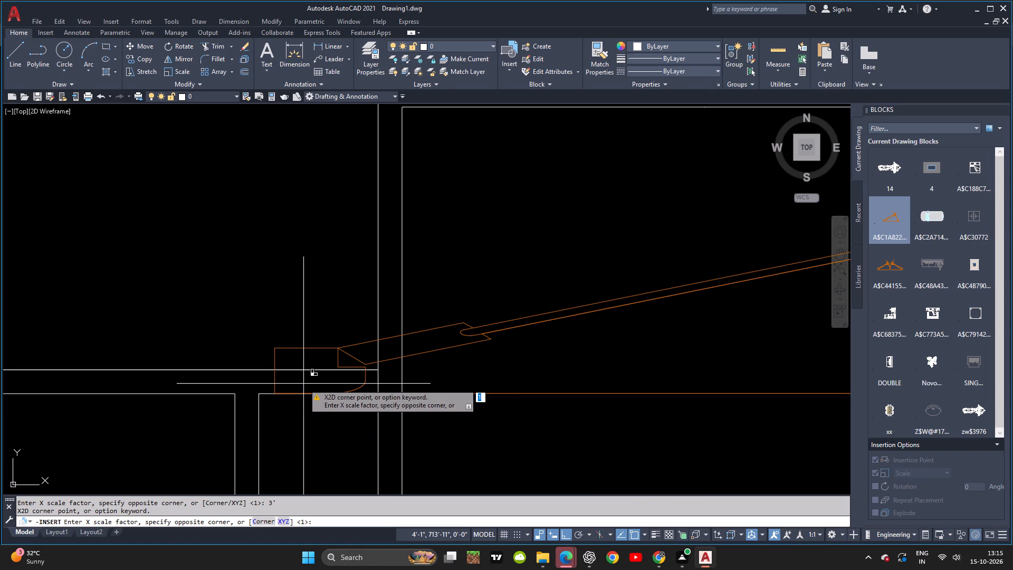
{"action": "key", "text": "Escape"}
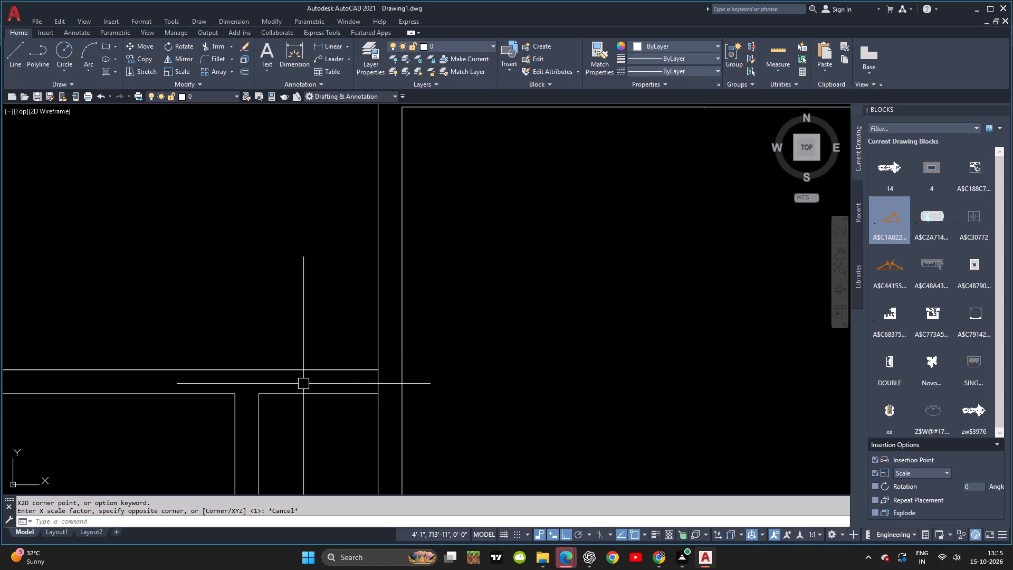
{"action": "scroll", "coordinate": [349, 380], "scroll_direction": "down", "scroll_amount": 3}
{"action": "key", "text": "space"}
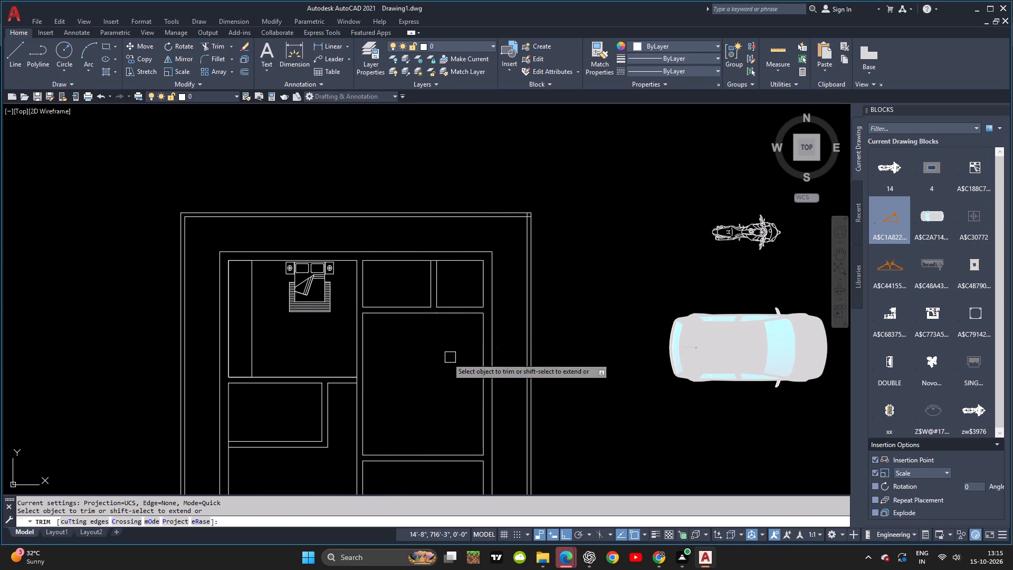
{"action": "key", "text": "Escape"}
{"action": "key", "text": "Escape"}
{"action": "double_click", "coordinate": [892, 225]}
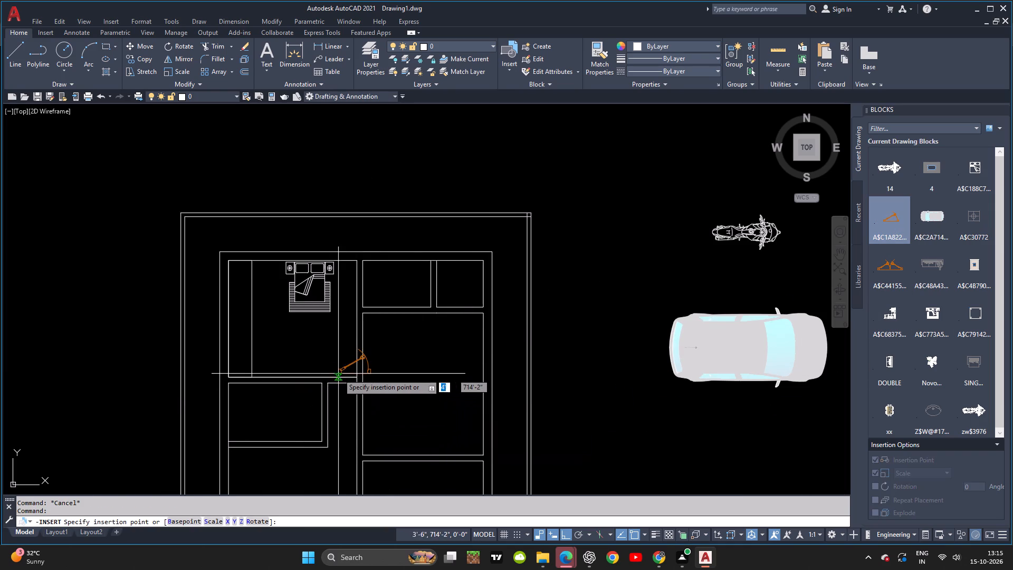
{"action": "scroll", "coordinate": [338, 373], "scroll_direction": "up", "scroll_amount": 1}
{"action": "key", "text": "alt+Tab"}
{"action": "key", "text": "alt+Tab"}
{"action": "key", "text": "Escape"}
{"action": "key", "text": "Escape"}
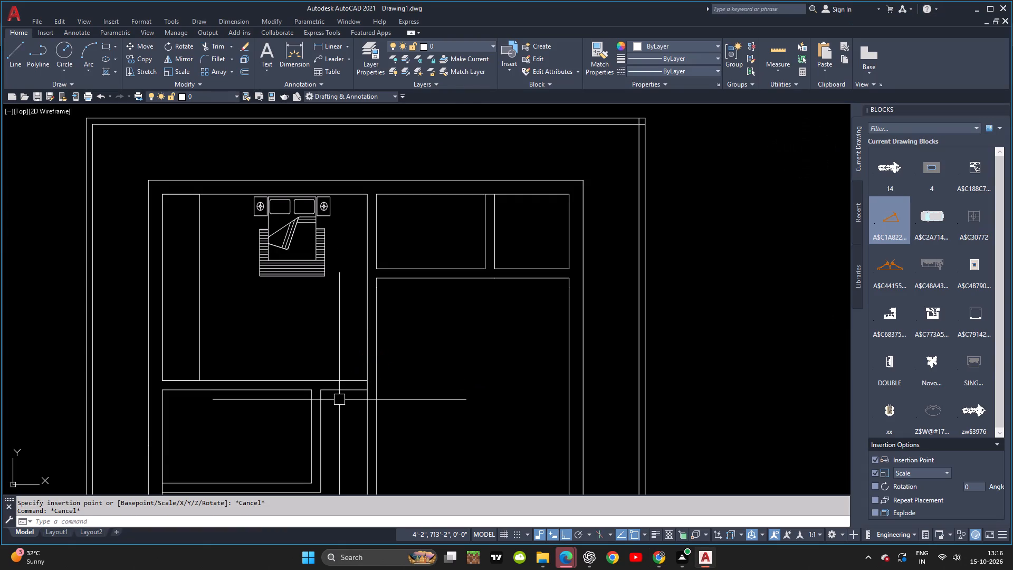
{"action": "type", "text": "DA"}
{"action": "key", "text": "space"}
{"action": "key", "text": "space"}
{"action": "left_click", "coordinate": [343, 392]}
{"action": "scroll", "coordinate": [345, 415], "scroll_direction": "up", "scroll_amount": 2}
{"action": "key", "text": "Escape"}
Check the reference plan and offset the inner north wall line of the toilet below the master bedroom 4' south.
{"action": "scroll", "coordinate": [345, 413], "scroll_direction": "down", "scroll_amount": 1}
{"action": "middle_click_drag", "start_coordinate": [350, 407], "coordinate": [429, 338]}
{"action": "key", "text": "alt+Tab"}
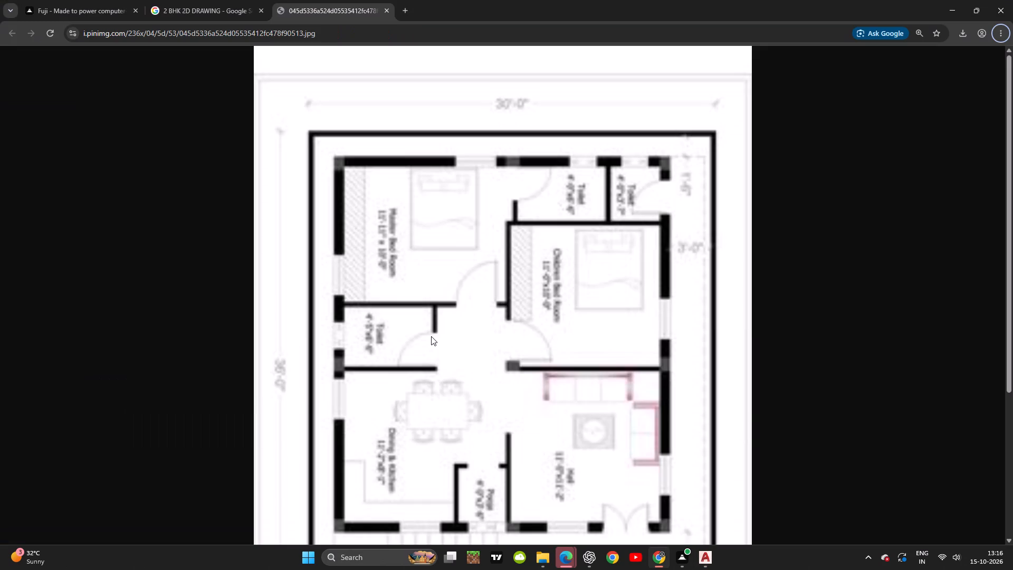
{"action": "key", "text": "alt+Tab"}
{"action": "key", "text": "Escape"}
{"action": "key", "text": "Escape"}
{"action": "scroll", "coordinate": [364, 379], "scroll_direction": "down", "scroll_amount": 1}
{"action": "middle_click_drag", "start_coordinate": [390, 367], "coordinate": [400, 342]}
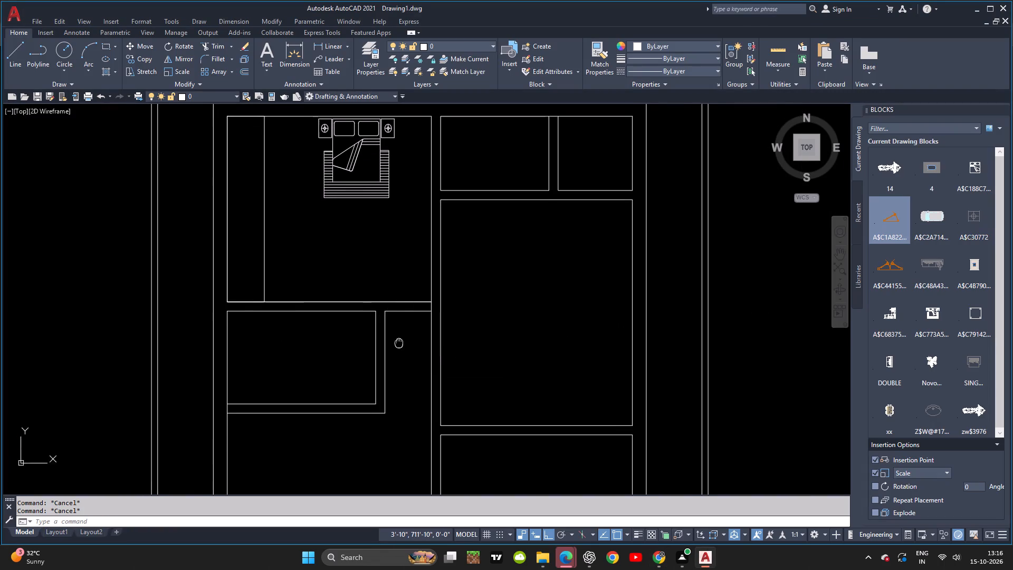
{"action": "middle_click_drag", "start_coordinate": [400, 342], "coordinate": [401, 342]}
{"action": "key", "text": "Escape"}
{"action": "key", "text": "Escape"}
{"action": "type", "text": "O 4'"}
{"action": "key", "text": "Return"}
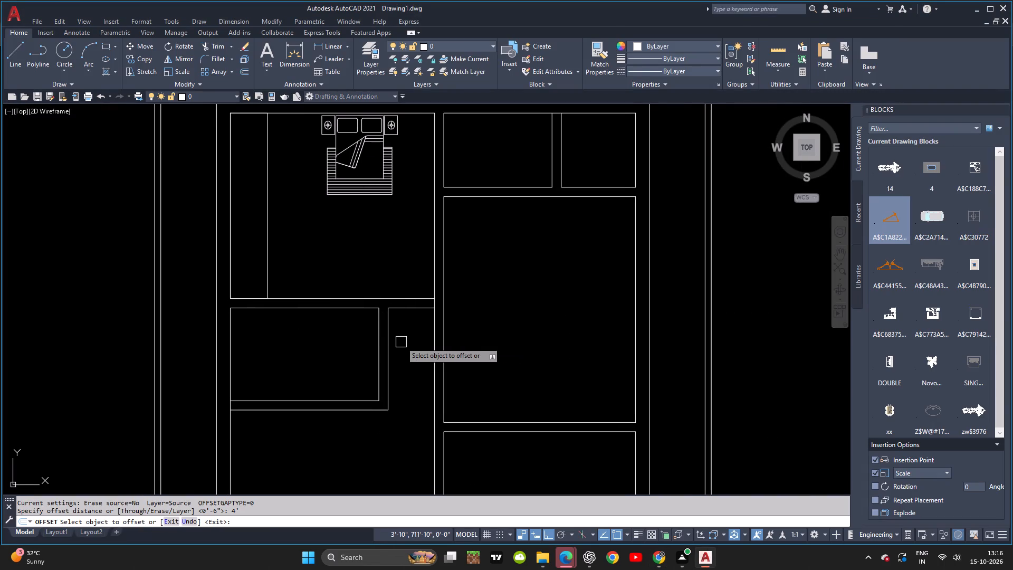
{"action": "left_click", "coordinate": [343, 315]}
{"action": "left_click", "coordinate": [338, 313]}
{"action": "left_click", "coordinate": [337, 337]}
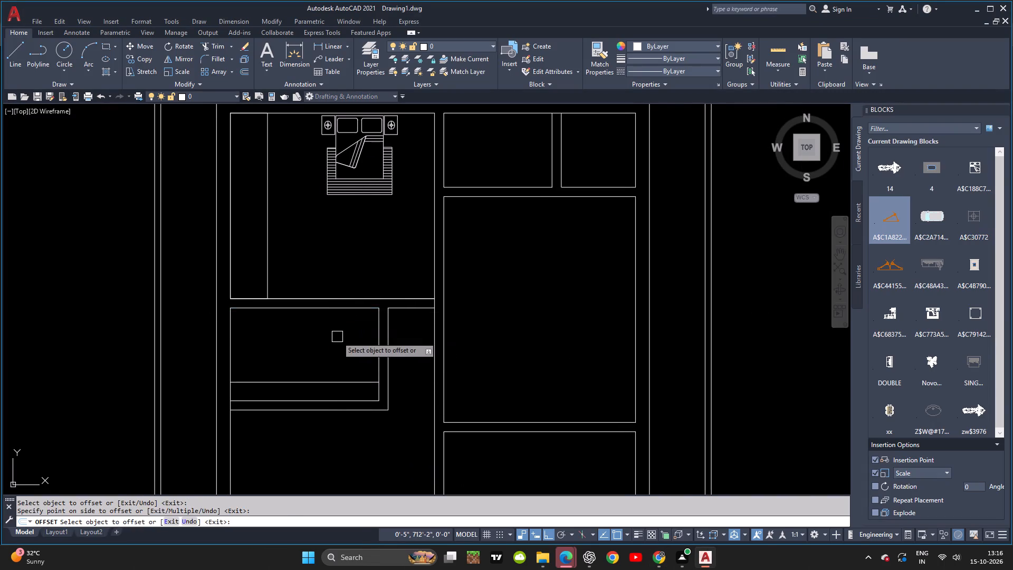
Offset the toilet's new south wall line 6" further south for the wall thickness.
{"action": "key", "text": "Escape"}
{"action": "key", "text": "Escape"}
{"action": "type", "text": "O 6"}
{"action": "key", "text": "space"}
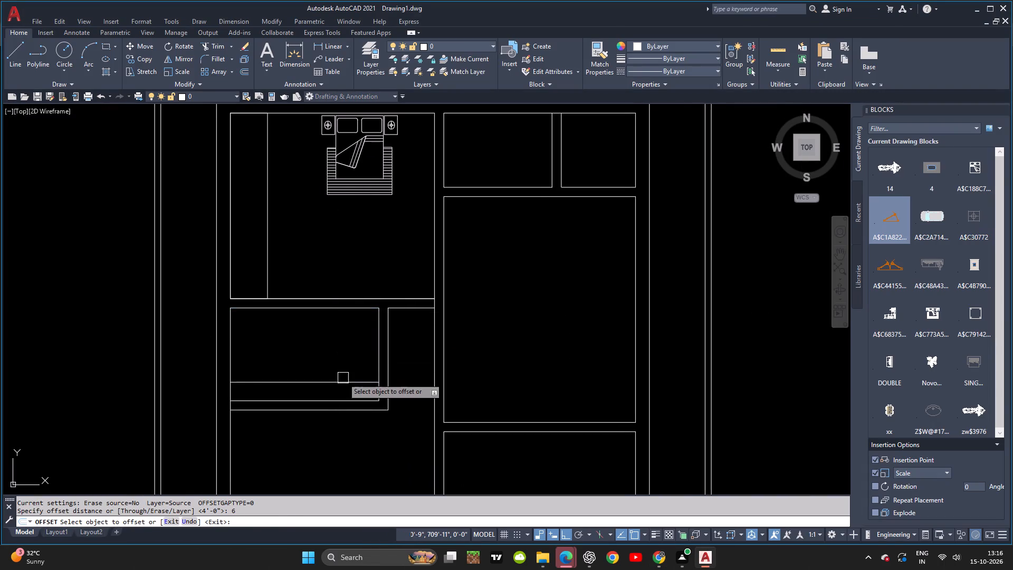
{"action": "left_click", "coordinate": [343, 378]}
{"action": "left_click", "coordinate": [344, 462]}
{"action": "key", "text": "plus"}
{"action": "middle_click_drag", "start_coordinate": [303, 401], "coordinate": [300, 338]}
{"action": "key", "text": "Escape"}
{"action": "key", "text": "Escape"}
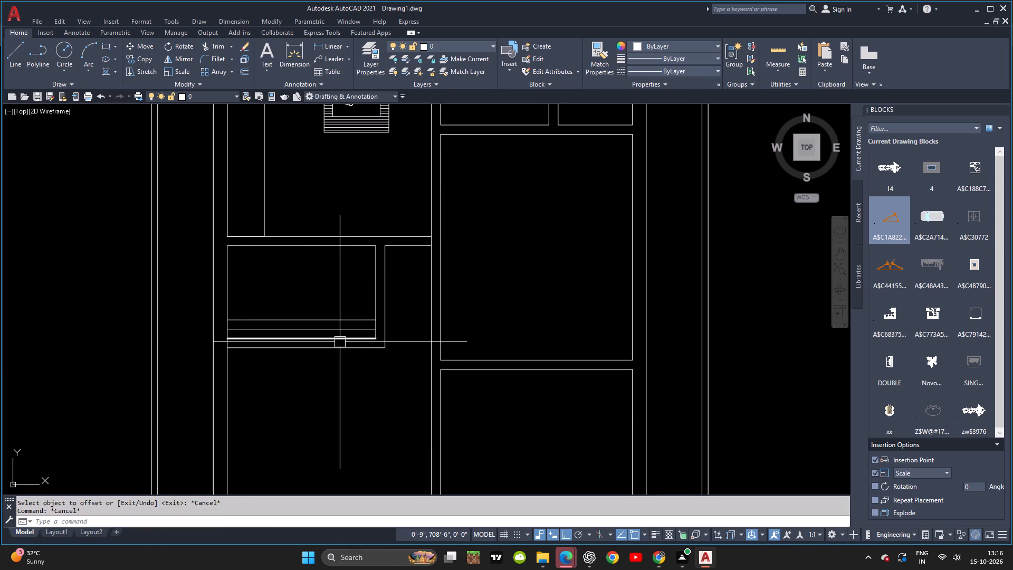
Delete the toilet's two old south wall lines.
{"action": "left_click", "coordinate": [339, 341]}
{"action": "left_click", "coordinate": [337, 348]}
{"action": "key", "text": "Delete"}
{"action": "scroll", "coordinate": [336, 357], "scroll_direction": "down", "scroll_amount": 2}
{"action": "middle_click_drag", "start_coordinate": [336, 357], "coordinate": [336, 321]}
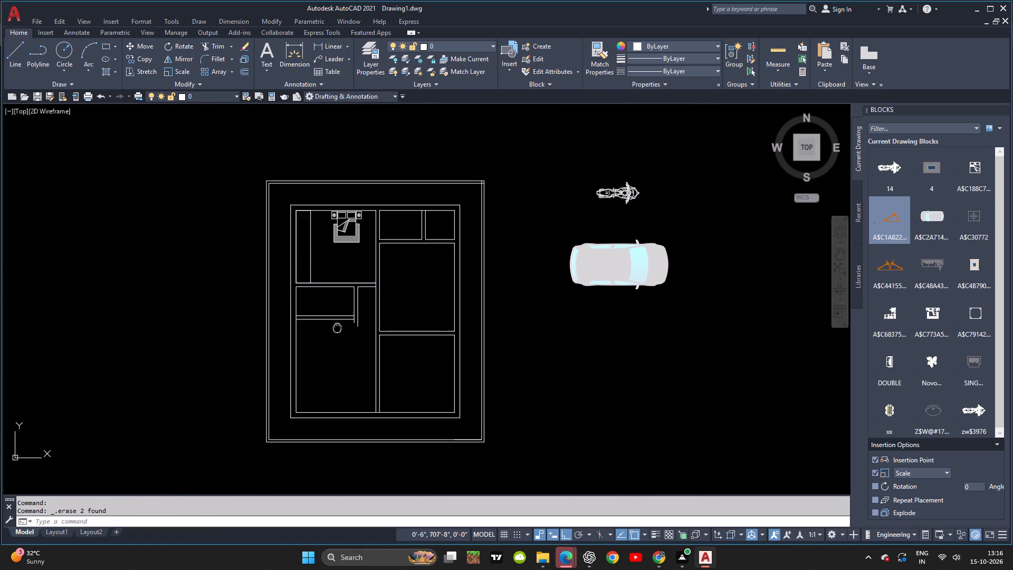
{"action": "middle_click_drag", "start_coordinate": [336, 321], "coordinate": [333, 311]}
Fillet the toilet's outer and inner east wall lines with the matching new south wall lines into square corners.
{"action": "key", "text": "Escape"}
{"action": "key", "text": "Escape"}
{"action": "key", "text": "f"}
{"action": "key", "text": "space"}
{"action": "scroll", "coordinate": [355, 282], "scroll_direction": "up", "scroll_amount": 1}
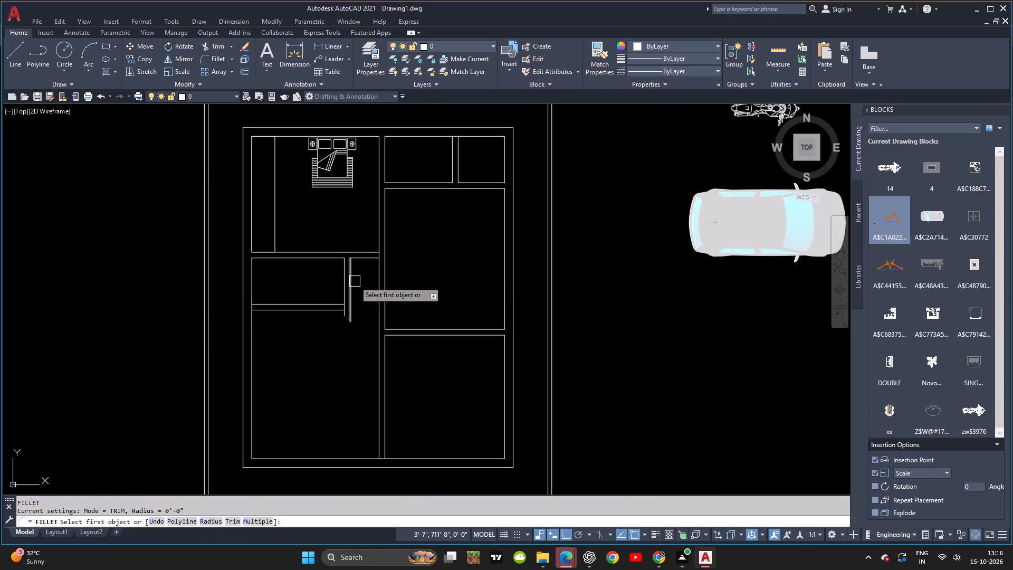
{"action": "left_click", "coordinate": [355, 281]}
{"action": "left_click", "coordinate": [322, 315]}
{"action": "key", "text": "space"}
{"action": "left_click", "coordinate": [330, 302]}
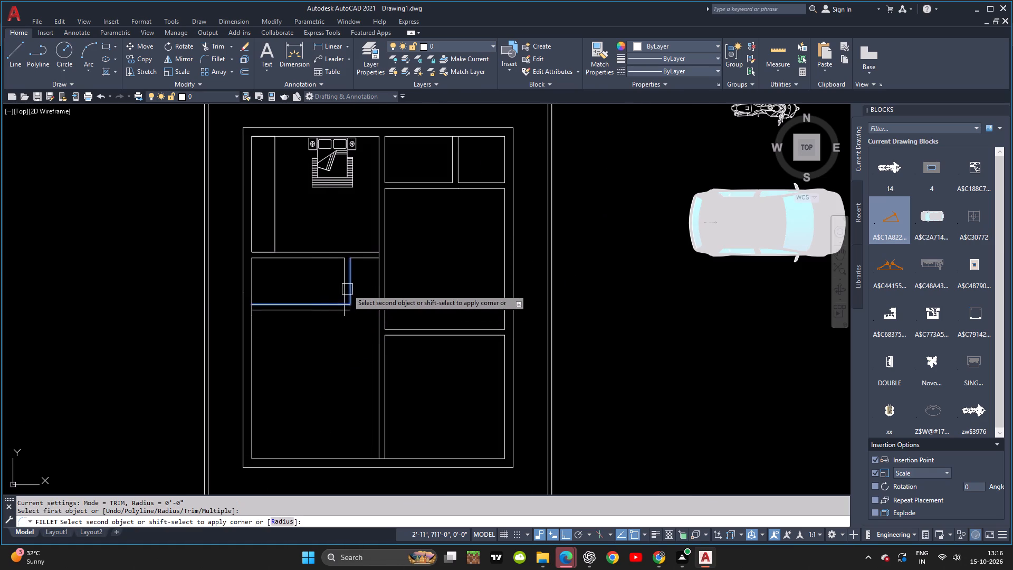
{"action": "left_click", "coordinate": [341, 287]}
{"action": "key", "text": "Escape"}
{"action": "middle_click_drag", "start_coordinate": [351, 306], "coordinate": [372, 307]}
{"action": "key", "text": "Escape"}
Compare the toilet's layout below the master bedroom with the reference plan.
{"action": "key", "text": "alt+Tab"}
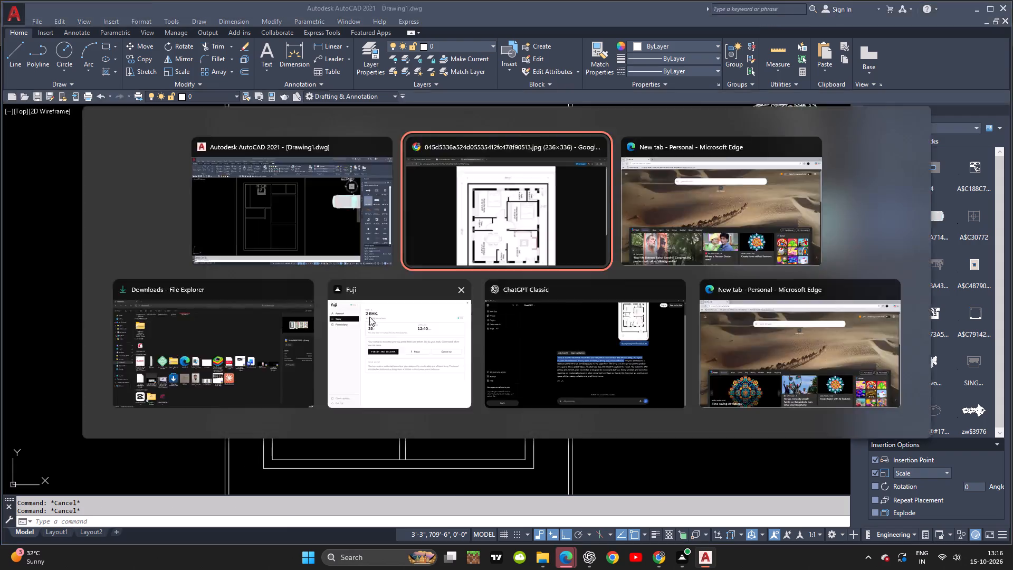
{"action": "key", "text": "alt+Tab"}
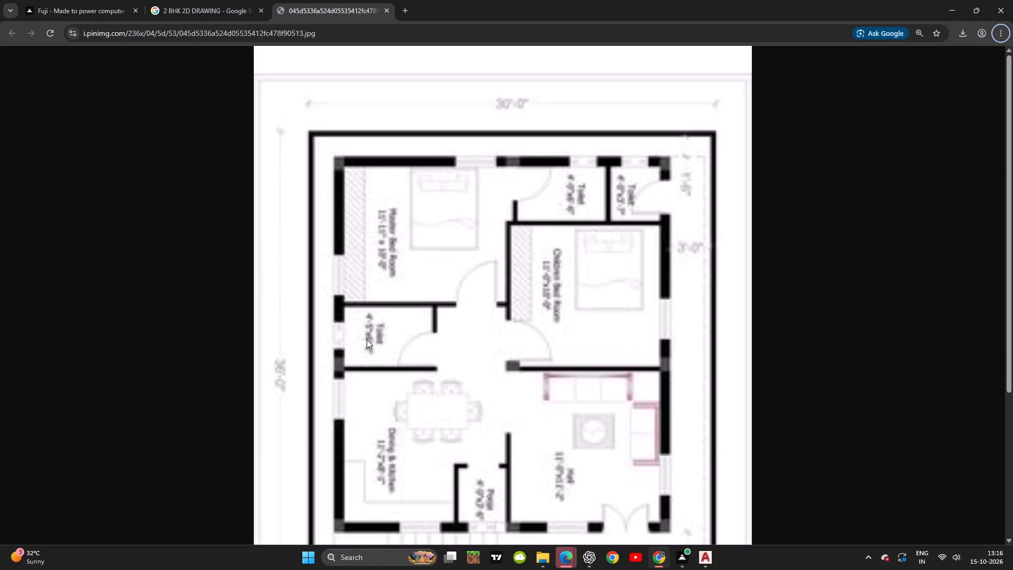
{"action": "scroll", "coordinate": [367, 343], "scroll_direction": "down", "scroll_amount": 2}
{"action": "middle_click_drag", "start_coordinate": [367, 343], "coordinate": [354, 335]}
{"action": "key", "text": "alt+Tab"}
{"action": "key", "text": "alt+Tab"}
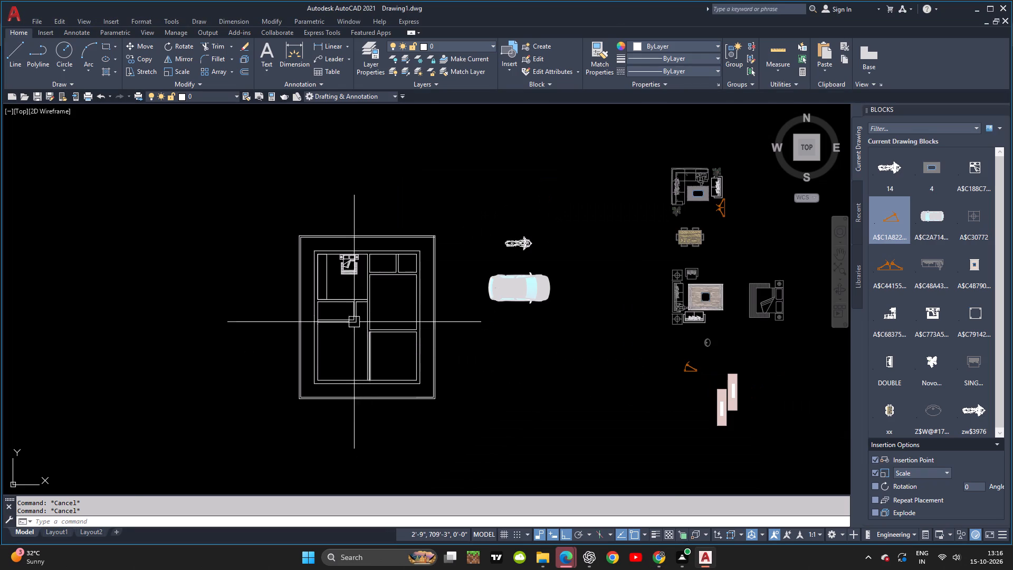
{"action": "scroll", "coordinate": [353, 321], "scroll_direction": "up", "scroll_amount": 4}
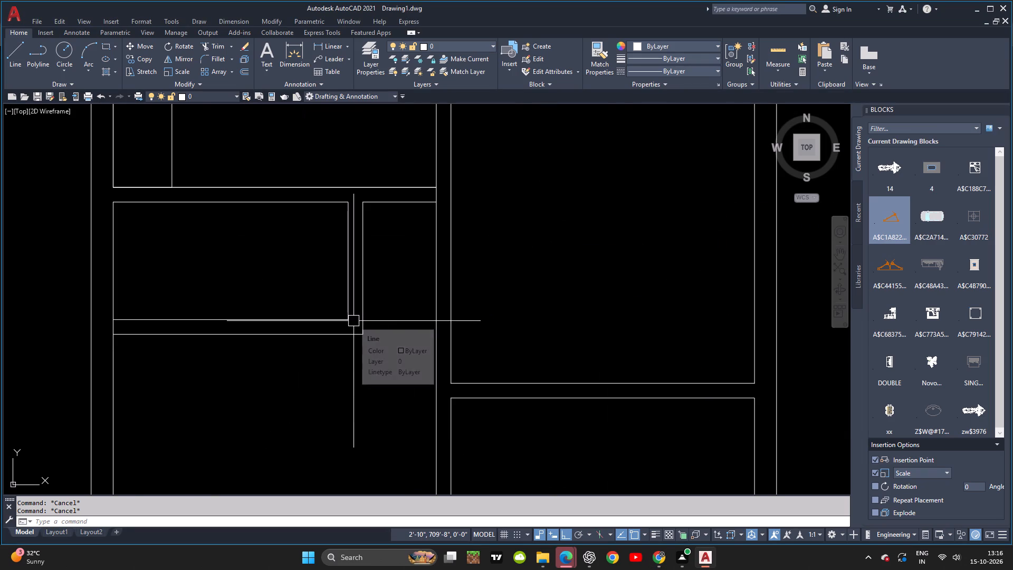
{"action": "scroll", "coordinate": [352, 404], "scroll_direction": "down", "scroll_amount": 1}
{"action": "middle_click_drag", "start_coordinate": [352, 403], "coordinate": [343, 399]}
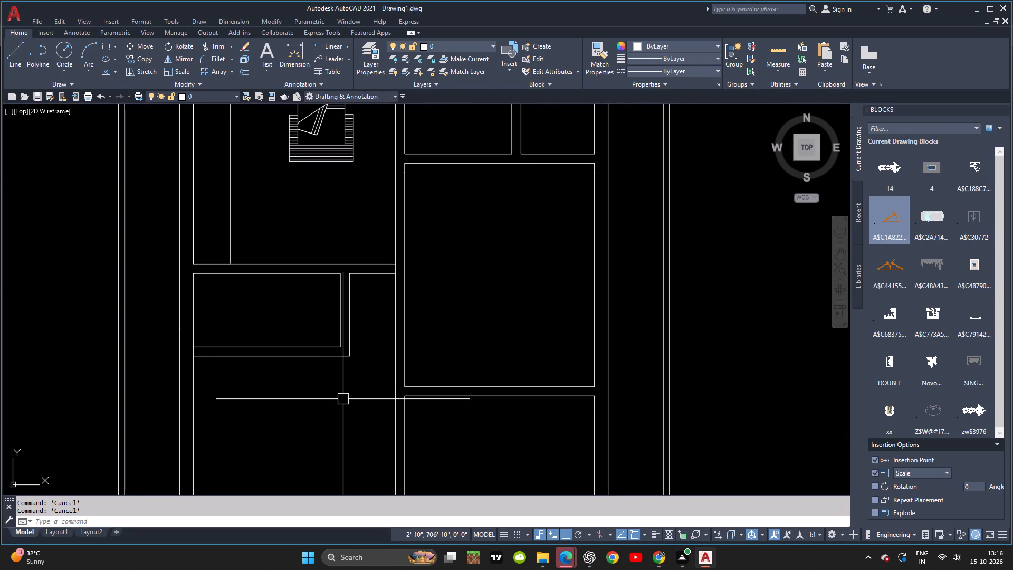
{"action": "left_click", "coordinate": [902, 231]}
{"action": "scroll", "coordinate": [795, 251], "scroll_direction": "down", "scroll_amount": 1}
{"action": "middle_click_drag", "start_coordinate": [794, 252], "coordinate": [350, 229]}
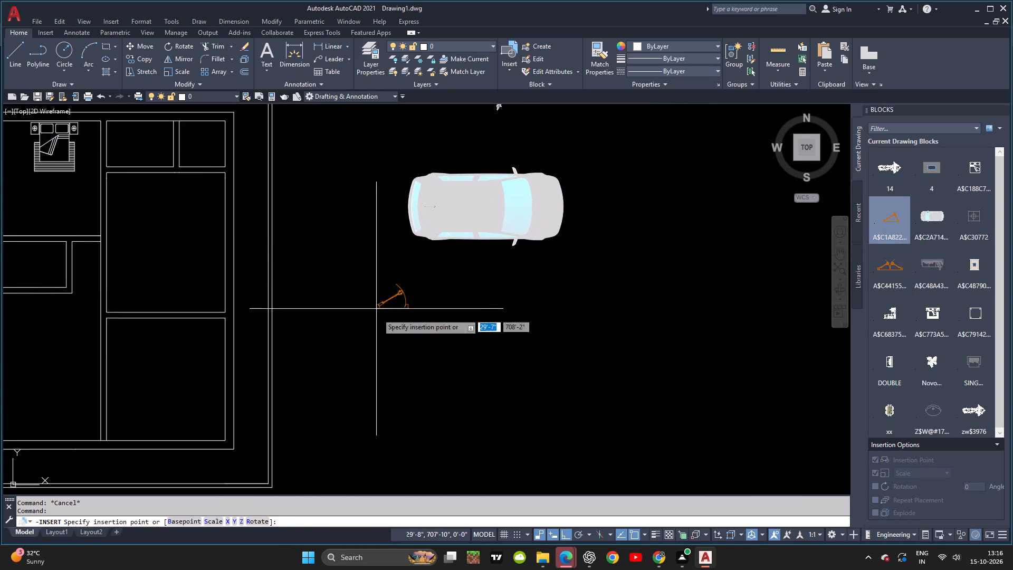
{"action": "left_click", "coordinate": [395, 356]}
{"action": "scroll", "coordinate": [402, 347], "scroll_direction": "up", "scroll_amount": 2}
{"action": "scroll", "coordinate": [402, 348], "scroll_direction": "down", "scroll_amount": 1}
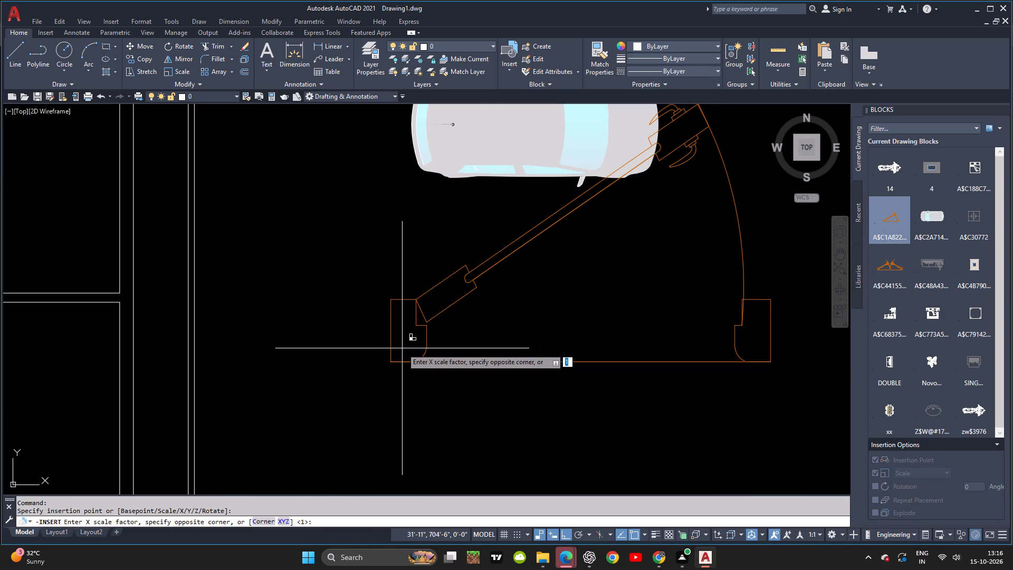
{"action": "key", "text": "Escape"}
Turn off the scale prompt and insert the single-door block A$C1A822... in the empty area south of the car.
{"action": "left_click", "coordinate": [880, 473]}
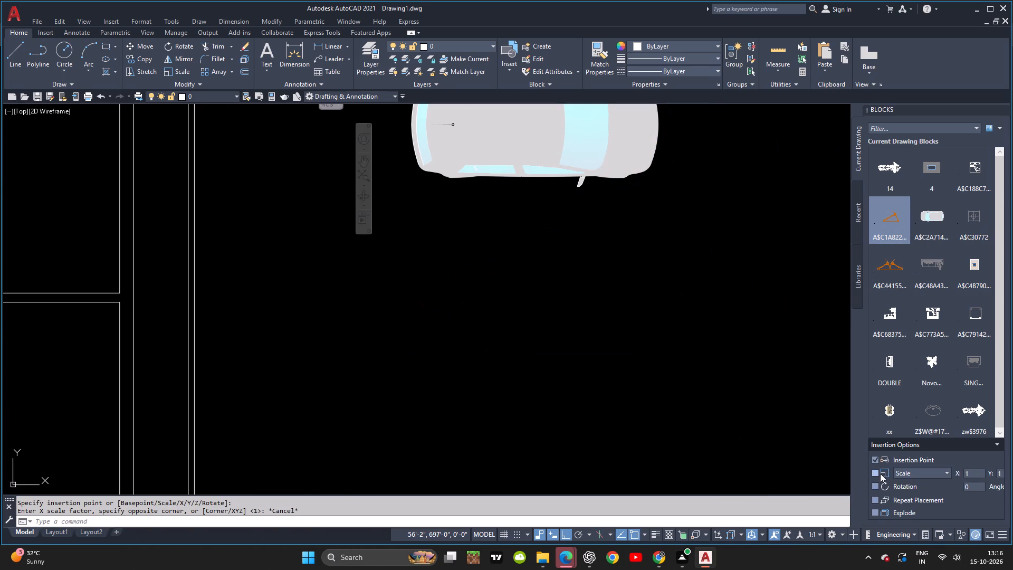
{"action": "left_click", "coordinate": [888, 227]}
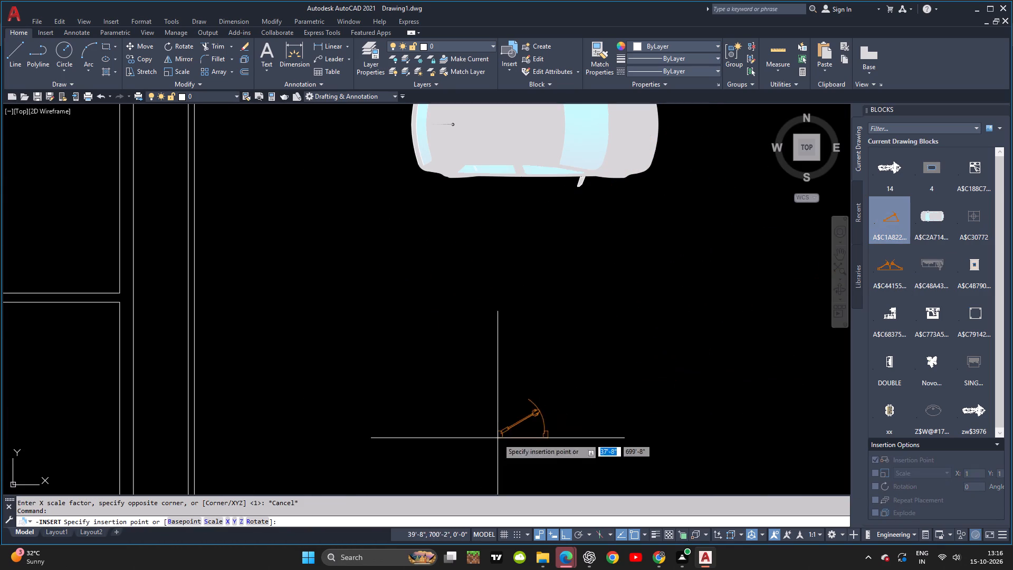
{"action": "left_click", "coordinate": [441, 383]}
{"action": "scroll", "coordinate": [479, 378], "scroll_direction": "up", "scroll_amount": 2}
Open the placed single-door block A$C1A8229D7 in the Block Editor and measure its base line's full width.
{"action": "left_click", "coordinate": [514, 317]}
{"action": "left_click", "coordinate": [436, 422]}
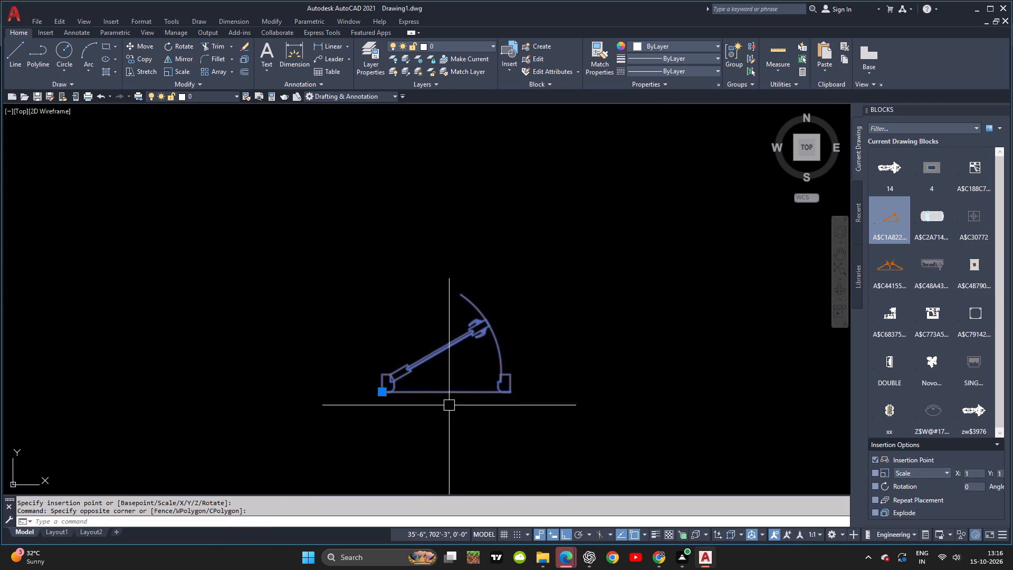
{"action": "double_click", "coordinate": [429, 357]}
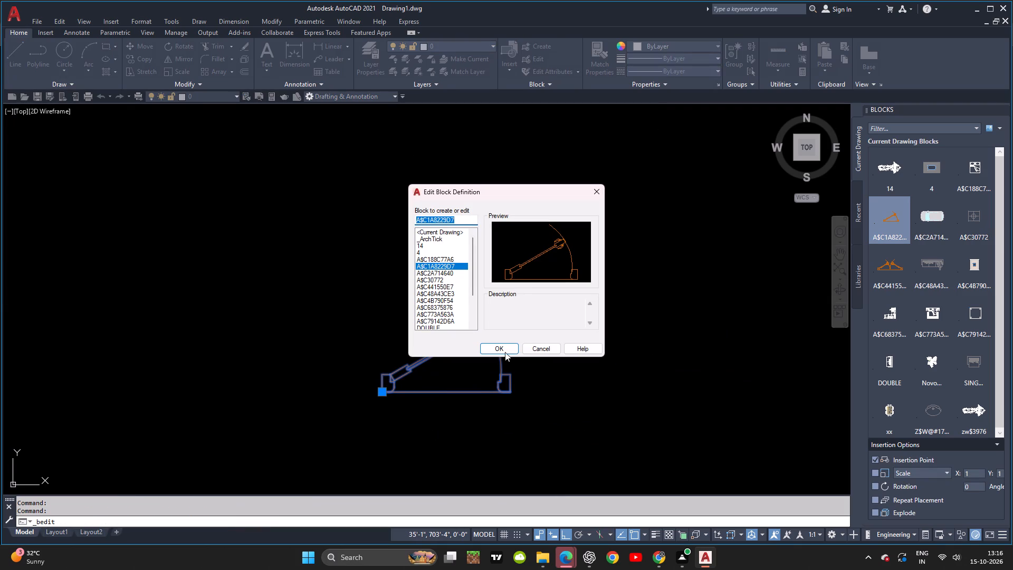
{"action": "left_click", "coordinate": [505, 351]}
{"action": "key", "text": "Escape"}
{"action": "key", "text": "Escape"}
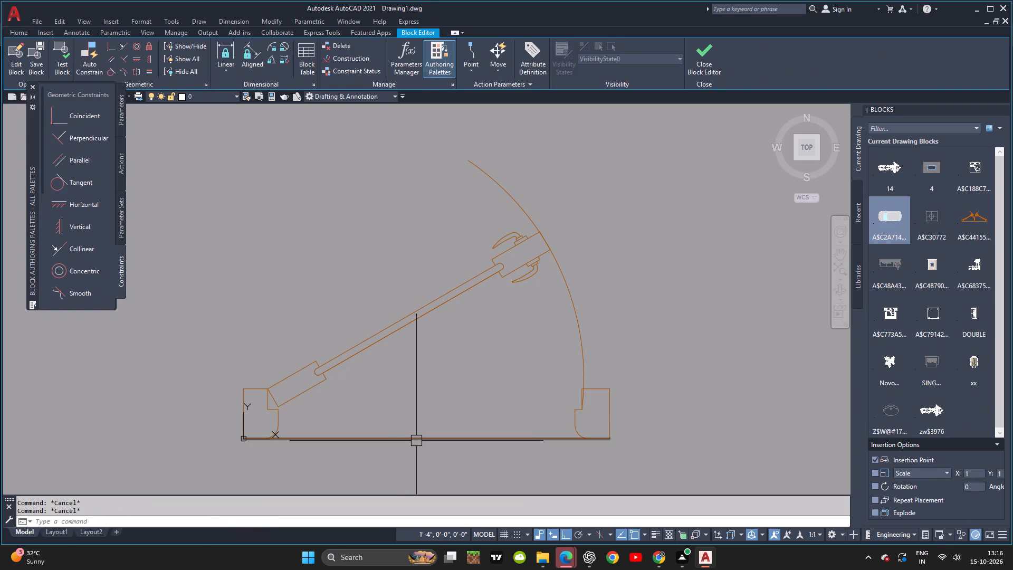
{"action": "type", "text": "DA"}
{"action": "key", "text": "space"}
{"action": "key", "text": "o"}
{"action": "key", "text": "space"}
{"action": "key", "text": "Escape"}
{"action": "key", "text": "Escape"}
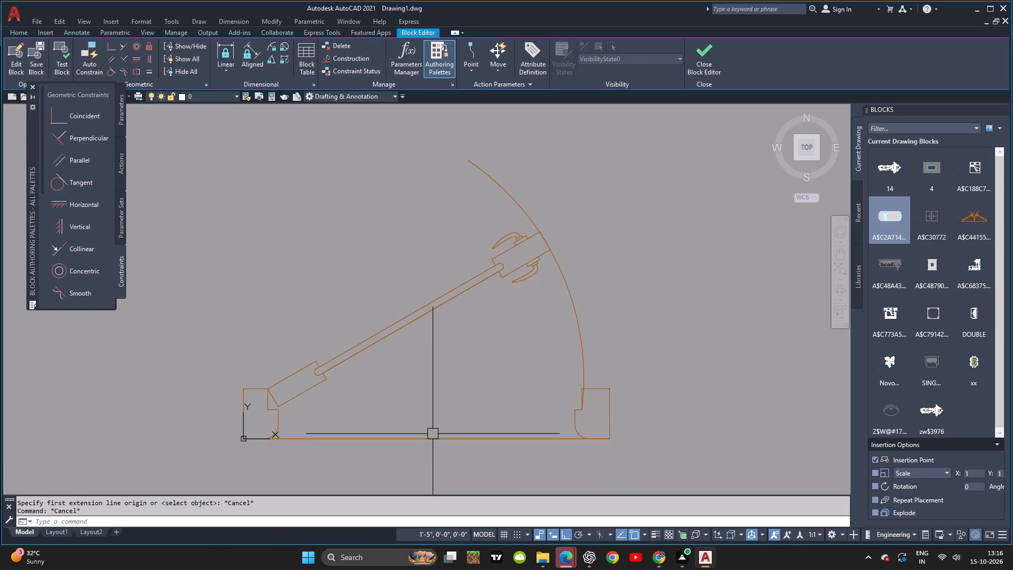
{"action": "type", "text": "DA"}
{"action": "key", "text": "space"}
{"action": "key", "text": "space"}
{"action": "left_click", "coordinate": [434, 438]}
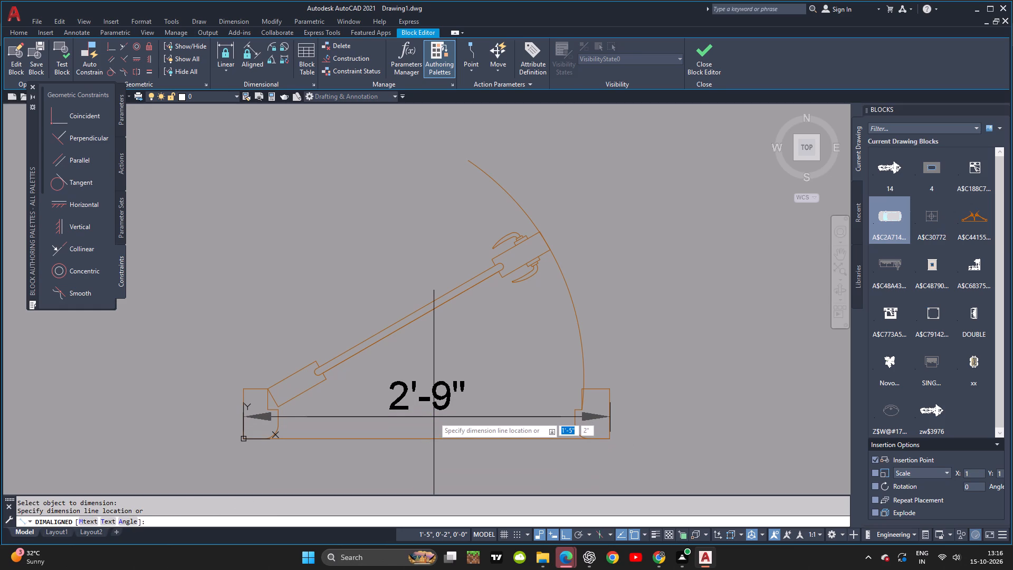
{"action": "key", "text": "Escape"}
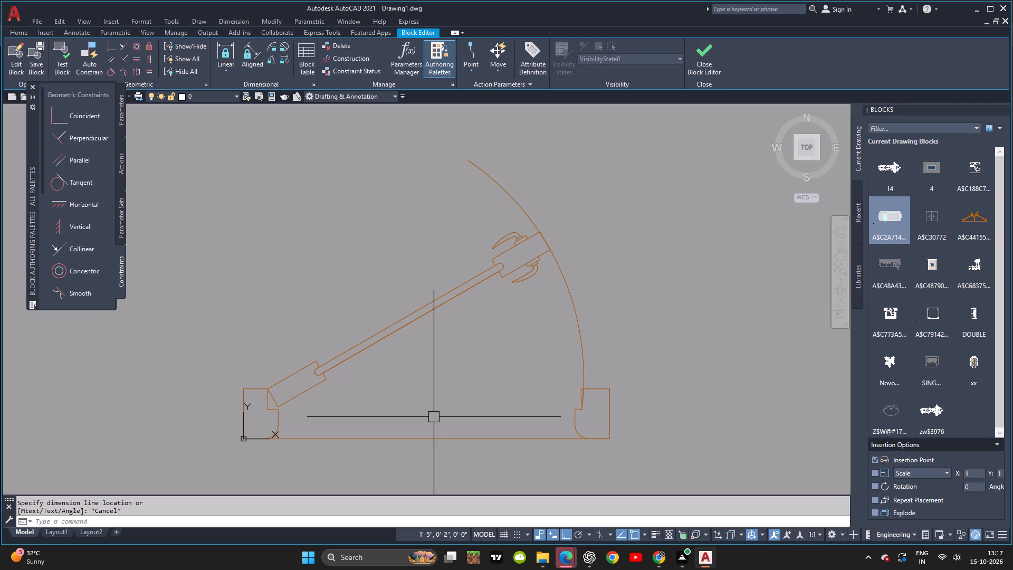
Close the Block Editor, saving the changes to A$C1A8229D7.
{"action": "left_click", "coordinate": [711, 62]}
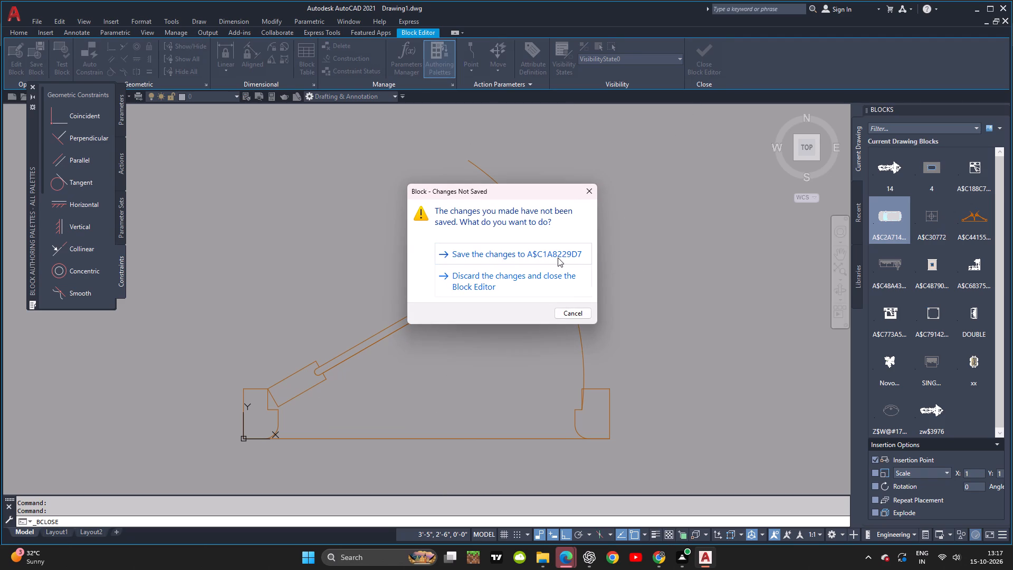
{"action": "left_click", "coordinate": [558, 258]}
Measure the placed single door's overall base width in the drawing.
{"action": "key", "text": "Escape"}
{"action": "key", "text": "Escape"}
{"action": "type", "text": "DA"}
{"action": "key", "text": "space"}
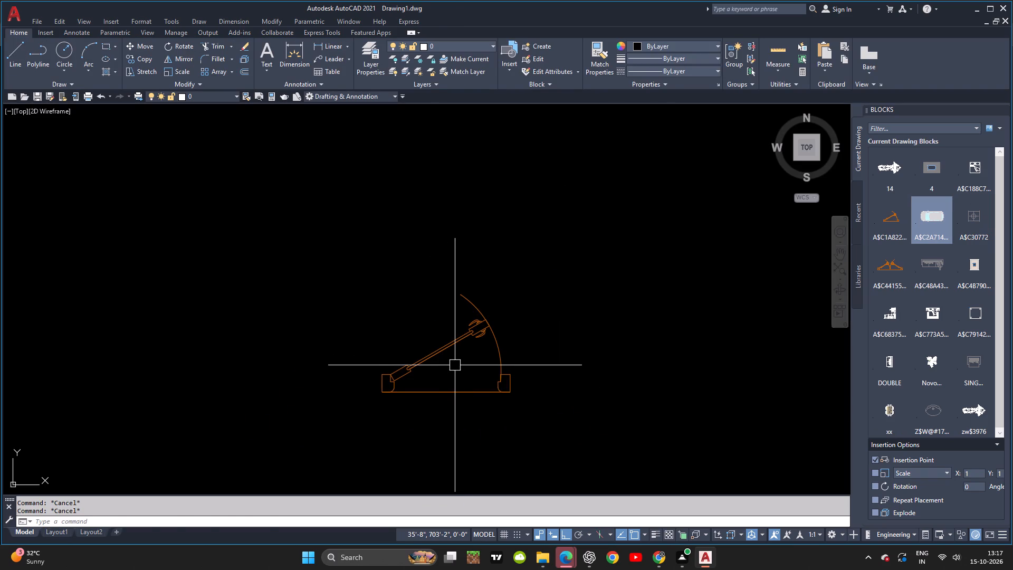
{"action": "key", "text": "space"}
{"action": "left_click", "coordinate": [464, 389]}
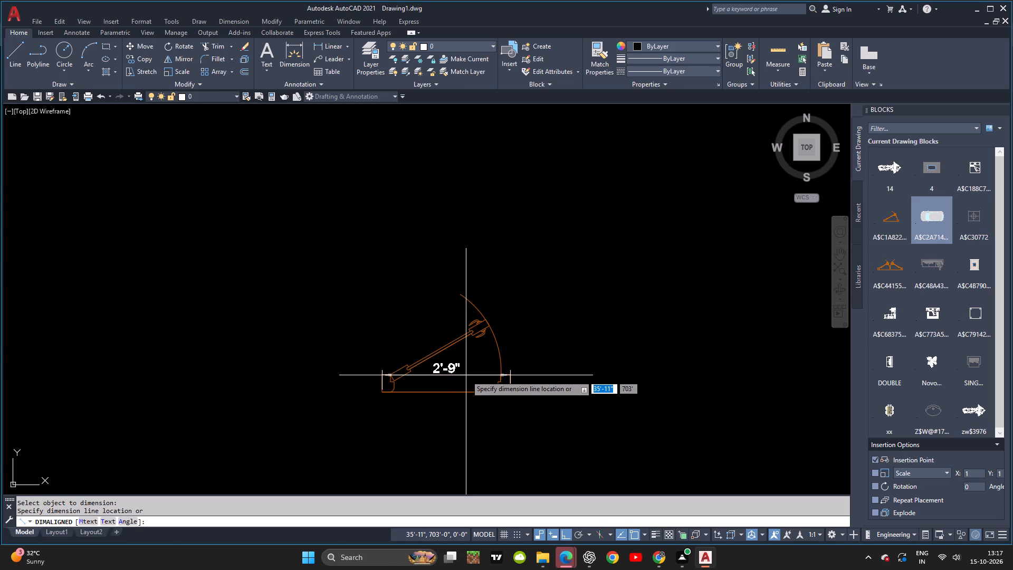
{"action": "key", "text": "Escape"}
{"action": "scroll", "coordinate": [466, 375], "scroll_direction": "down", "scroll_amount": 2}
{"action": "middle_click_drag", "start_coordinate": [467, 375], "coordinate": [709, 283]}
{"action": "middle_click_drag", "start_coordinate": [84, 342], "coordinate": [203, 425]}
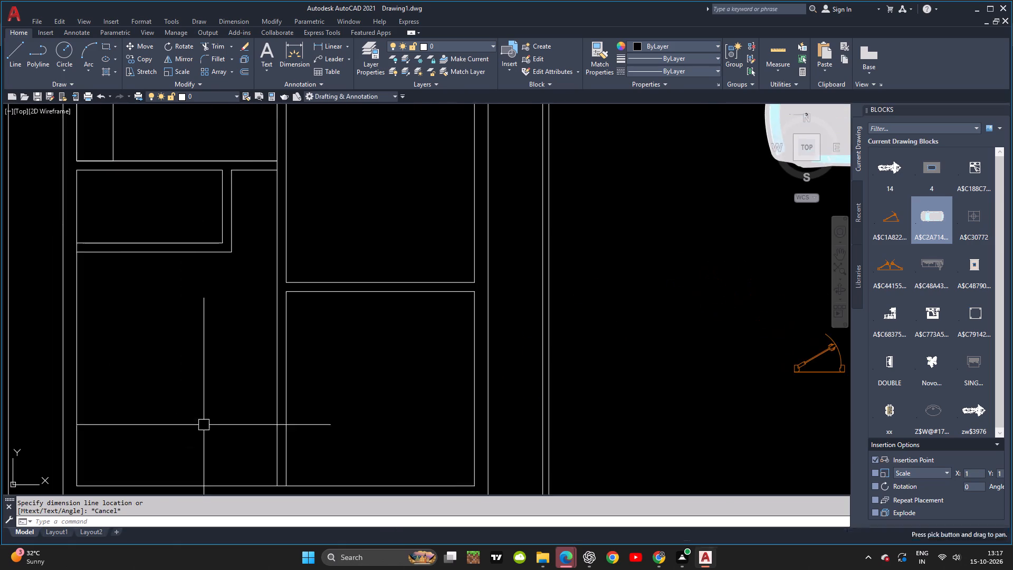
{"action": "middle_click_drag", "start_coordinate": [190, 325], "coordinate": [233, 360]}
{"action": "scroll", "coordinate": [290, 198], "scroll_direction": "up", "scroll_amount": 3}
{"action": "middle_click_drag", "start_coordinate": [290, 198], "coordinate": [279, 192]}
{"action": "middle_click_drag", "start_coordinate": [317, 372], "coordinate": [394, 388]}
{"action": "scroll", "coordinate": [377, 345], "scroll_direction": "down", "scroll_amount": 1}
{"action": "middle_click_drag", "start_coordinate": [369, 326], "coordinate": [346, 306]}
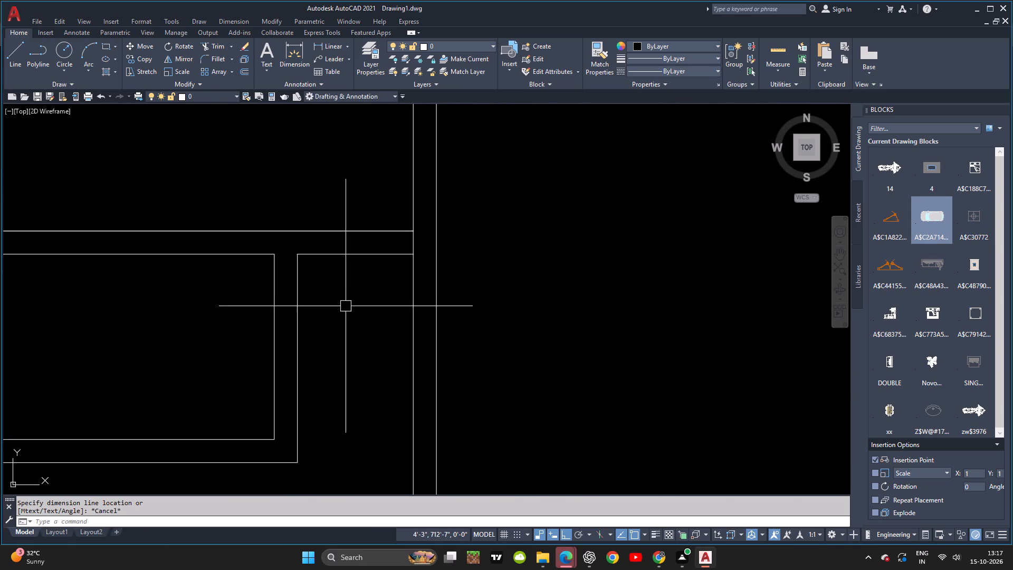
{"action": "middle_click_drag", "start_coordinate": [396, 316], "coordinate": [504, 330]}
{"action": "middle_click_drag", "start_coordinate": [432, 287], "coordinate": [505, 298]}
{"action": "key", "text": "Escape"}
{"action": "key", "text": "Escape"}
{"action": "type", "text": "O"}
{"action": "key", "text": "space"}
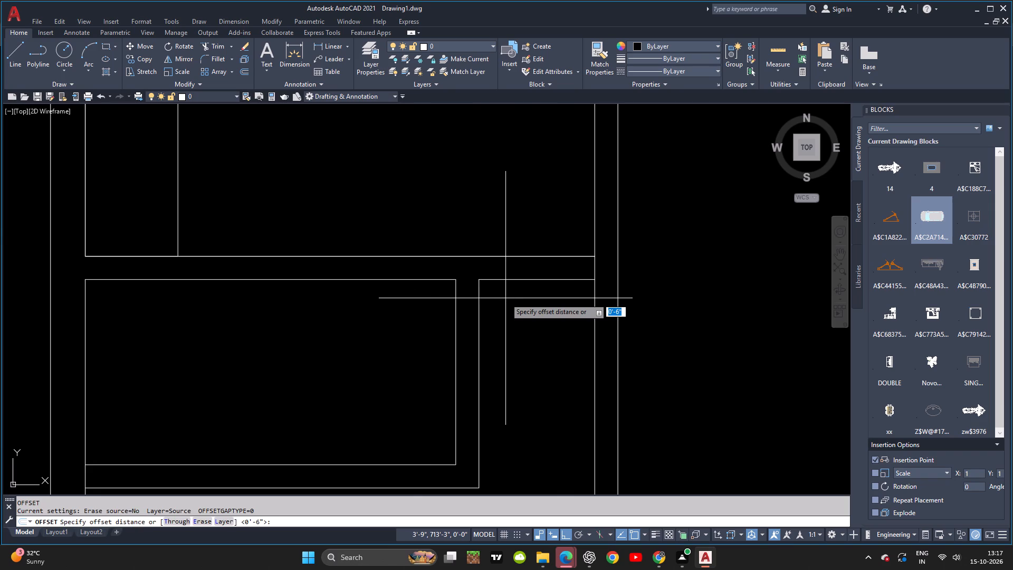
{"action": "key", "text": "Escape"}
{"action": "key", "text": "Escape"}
Measure the lower line of the master bedroom's south wall between the toilet's outer wall and the room's east wall.
{"action": "type", "text": "DA"}
{"action": "key", "text": "space"}
{"action": "key", "text": "space"}
{"action": "left_click", "coordinate": [536, 282]}
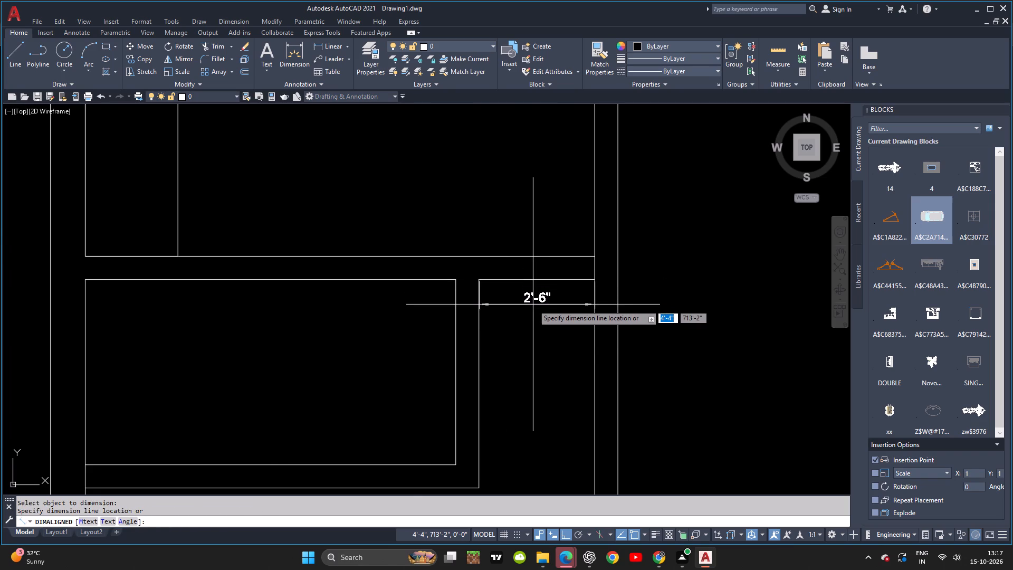
{"action": "key", "text": "u"}
{"action": "key", "text": "Escape"}
{"action": "key", "text": "Escape"}
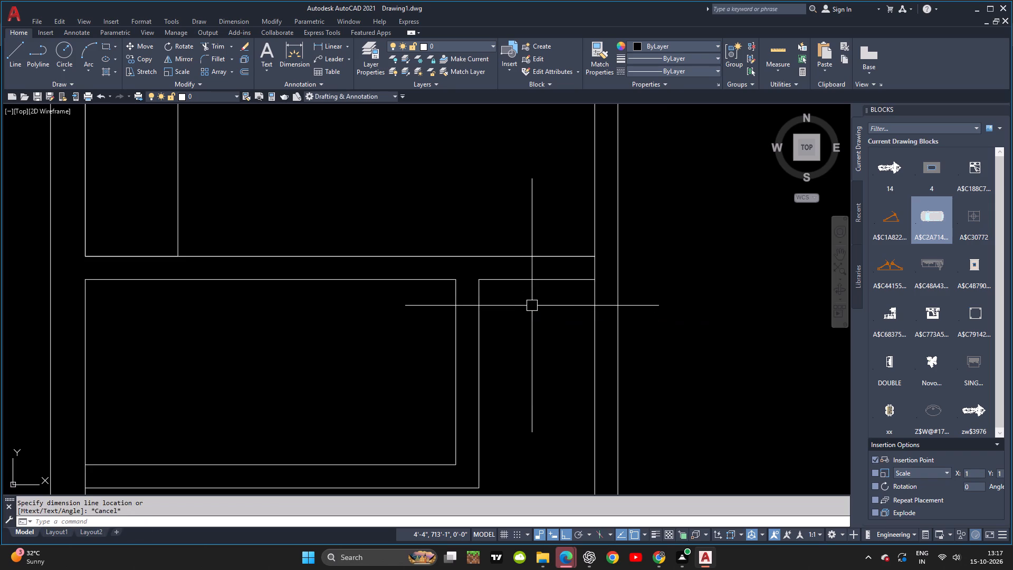
Offset the toilet's outer east wall line 1' to the west, into the toilet.
{"action": "type", "text": "O 1'"}
{"action": "key", "text": "Return"}
{"action": "key", "text": "backslash"}
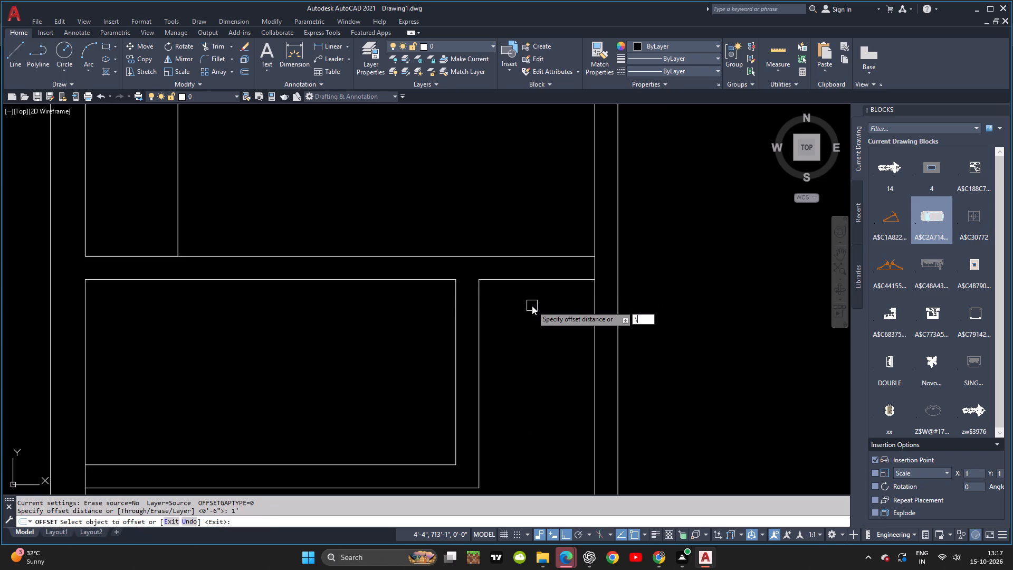
{"action": "key", "text": "BackSpace"}
{"action": "key", "text": "space"}
{"action": "left_click_drag", "start_coordinate": [482, 350], "coordinate": [477, 349]}
{"action": "left_click", "coordinate": [424, 345]}
{"action": "key", "text": "Escape"}
{"action": "key", "text": "Escape"}
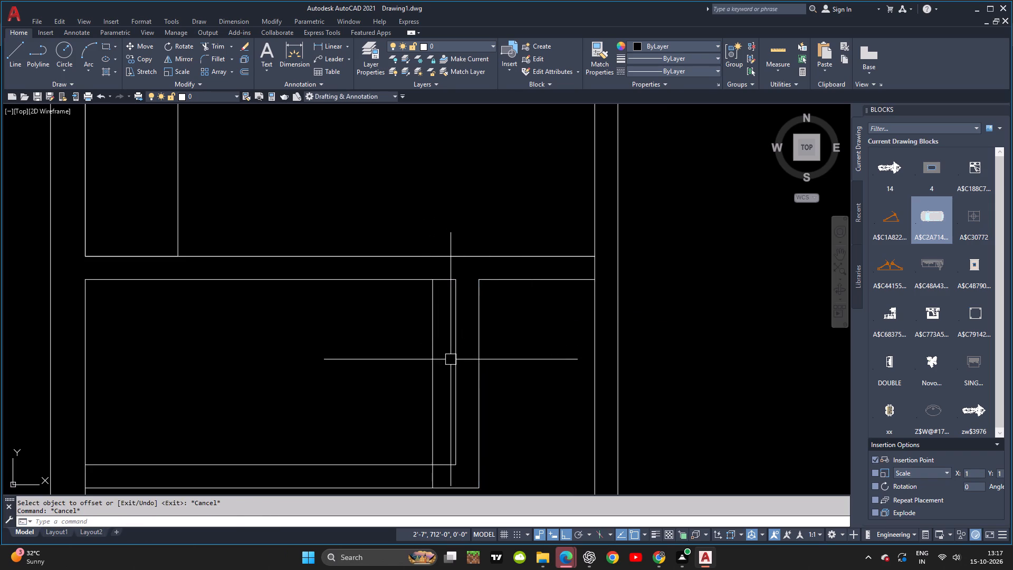
Offset the toilet's new outer east wall line 6" westward for the wall's inner face.
{"action": "type", "text": "O 6"}
{"action": "key", "text": "space"}
{"action": "left_click_drag", "start_coordinate": [425, 348], "coordinate": [420, 347]}
{"action": "left_click_drag", "start_coordinate": [366, 351], "coordinate": [371, 357]}
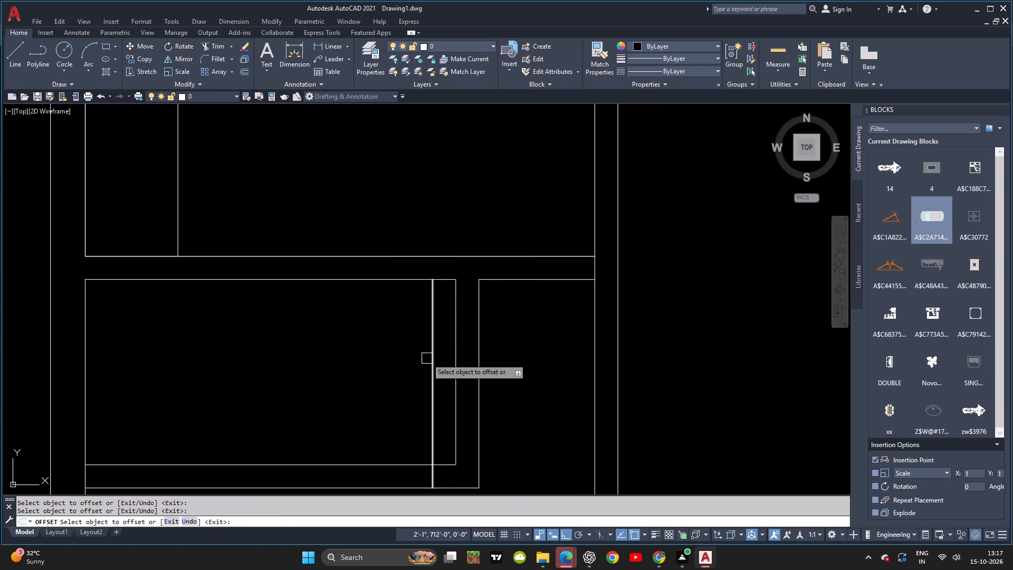
{"action": "left_click", "coordinate": [427, 358]}
{"action": "left_click_drag", "start_coordinate": [369, 357], "coordinate": [375, 361]}
{"action": "left_click", "coordinate": [428, 367]}
{"action": "left_click", "coordinate": [396, 364]}
{"action": "key", "text": "Escape"}
{"action": "key", "text": "Escape"}
Trim away the toilet's old east wall lines and the leftover wall ends at its southeast corner.
{"action": "key", "text": "t"}
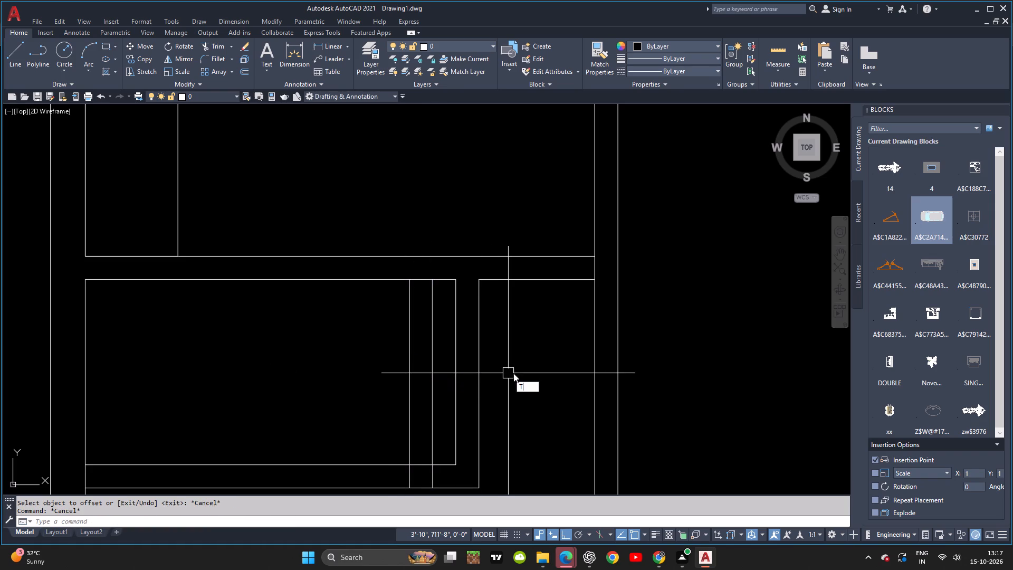
{"action": "key", "text": "r"}
{"action": "key", "text": "space"}
{"action": "key", "text": "space"}
{"action": "left_click", "coordinate": [536, 357]}
{"action": "left_click", "coordinate": [442, 368]}
{"action": "left_click", "coordinate": [451, 427]}
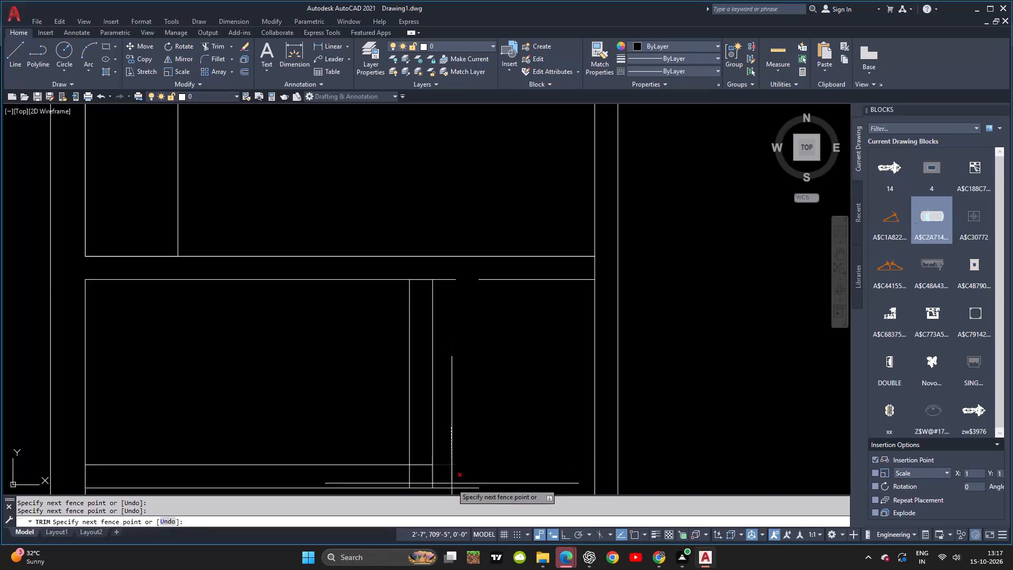
{"action": "left_click", "coordinate": [447, 495]}
{"action": "left_click", "coordinate": [444, 491]}
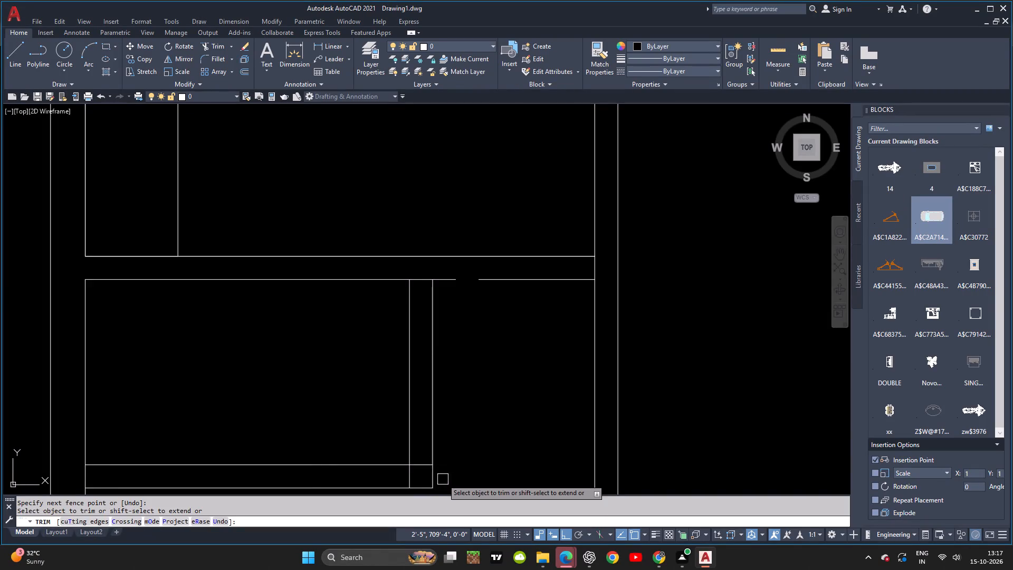
{"action": "left_click", "coordinate": [443, 477]}
{"action": "left_click", "coordinate": [460, 472]}
{"action": "left_click", "coordinate": [424, 455]}
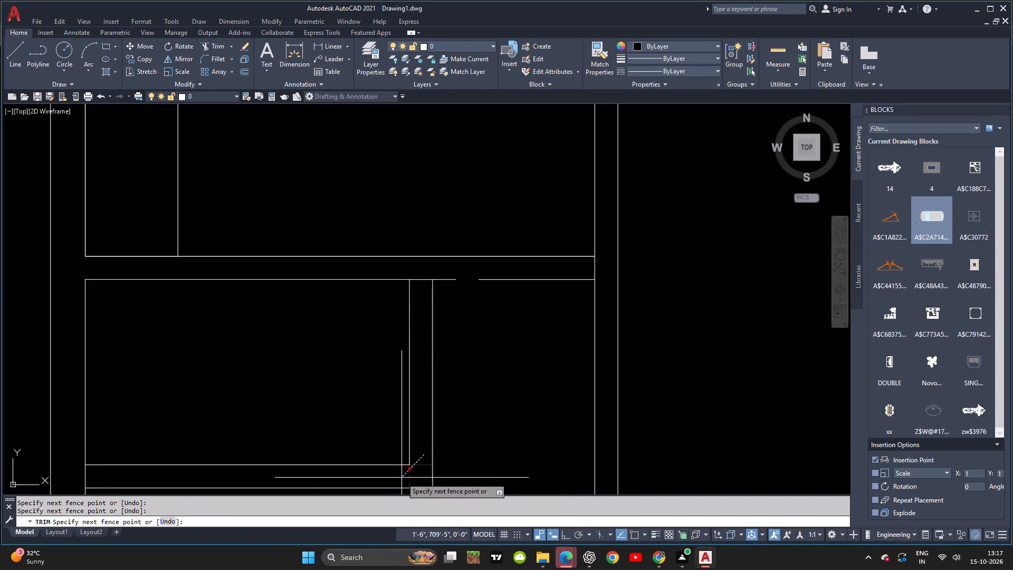
{"action": "left_click", "coordinate": [401, 479]}
{"action": "key", "text": "Escape"}
{"action": "middle_click_drag", "start_coordinate": [410, 404], "coordinate": [404, 400]}
{"action": "key", "text": "Escape"}
{"action": "key", "text": "Escape"}
Extend the lower line of the master bedroom's south wall across the gap beside the toilet.
{"action": "key", "text": "e"}
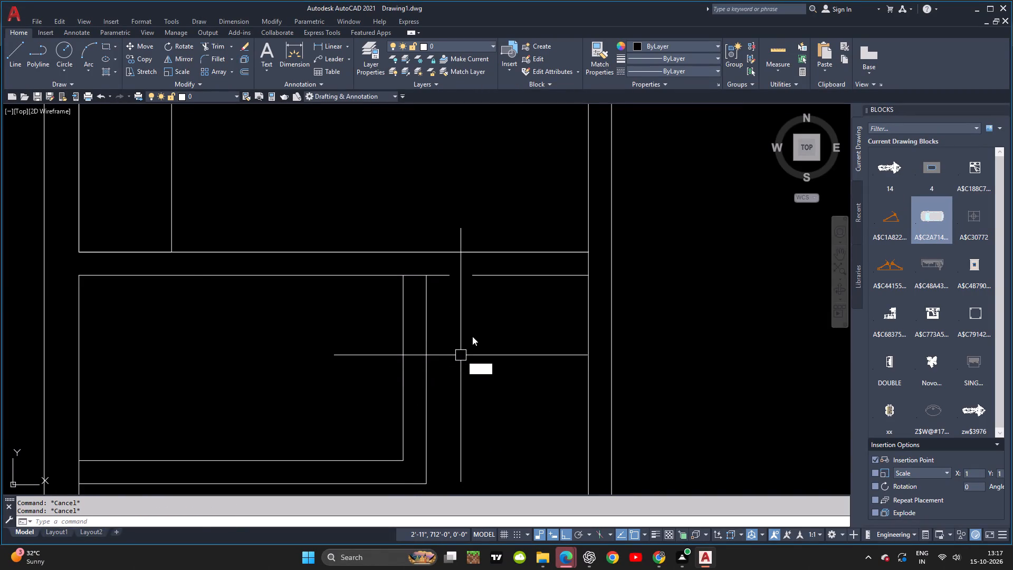
{"action": "key", "text": "x"}
{"action": "key", "text": "space"}
{"action": "key", "text": "space"}
{"action": "left_click", "coordinate": [480, 274]}
{"action": "key", "text": "Escape"}
Insert the single-door block on the bedroom south wall's lower line, between the toilet and the room's east wall.
{"action": "middle_click_drag", "start_coordinate": [498, 367], "coordinate": [470, 360]}
{"action": "scroll", "coordinate": [509, 355], "scroll_direction": "down", "scroll_amount": 2}
{"action": "middle_click_drag", "start_coordinate": [485, 340], "coordinate": [455, 318]}
{"action": "key", "text": "Escape"}
{"action": "key", "text": "Escape"}
{"action": "type", "text": "I"}
{"action": "key", "text": "space"}
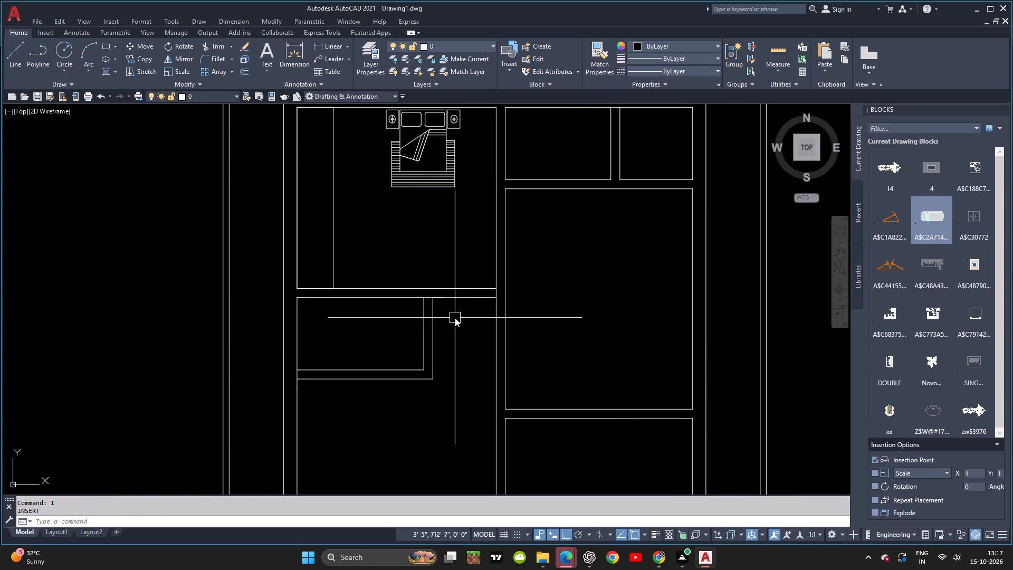
{"action": "key", "text": "Escape"}
{"action": "double_click", "coordinate": [887, 229]}
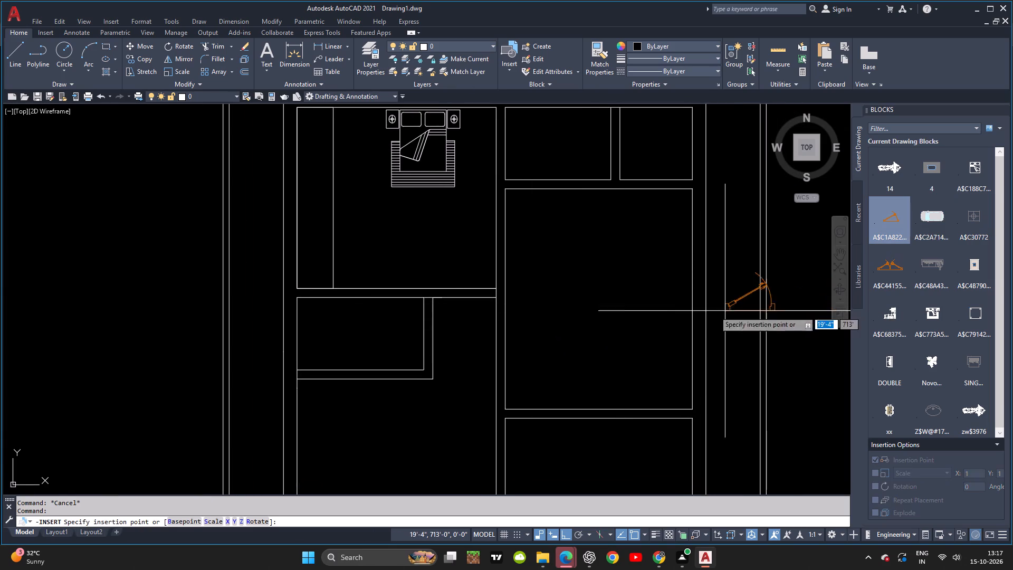
{"action": "scroll", "coordinate": [452, 299], "scroll_direction": "up", "scroll_amount": 3}
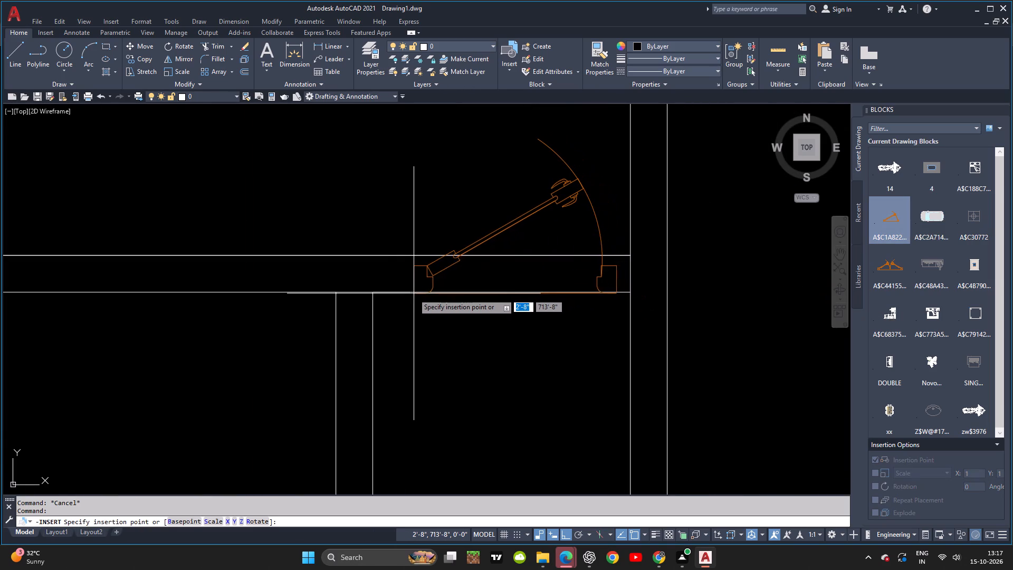
{"action": "left_click", "coordinate": [408, 294]}
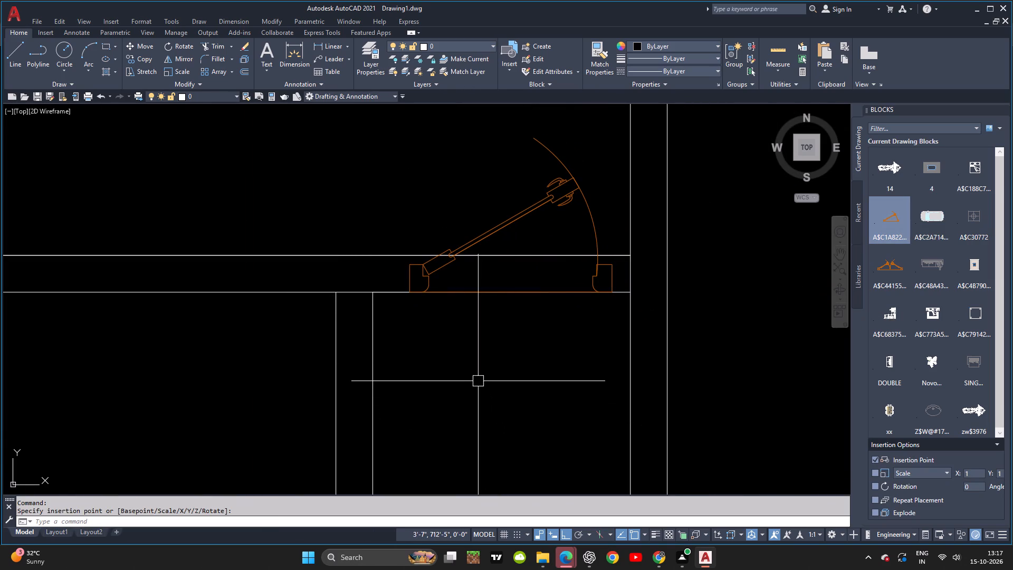
Trim the upper line of the bedroom's south wall inside the new door opening.
{"action": "key", "text": "Escape"}
{"action": "key", "text": "Escape"}
{"action": "type", "text": "TR"}
{"action": "key", "text": "space"}
{"action": "key", "text": "space"}
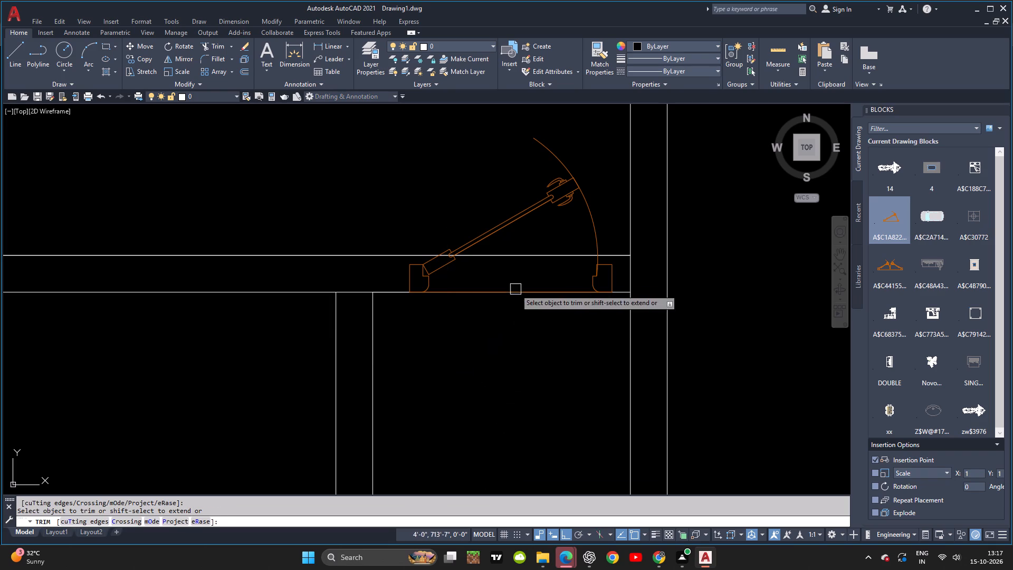
{"action": "left_click", "coordinate": [525, 257]}
{"action": "left_click", "coordinate": [531, 257]}
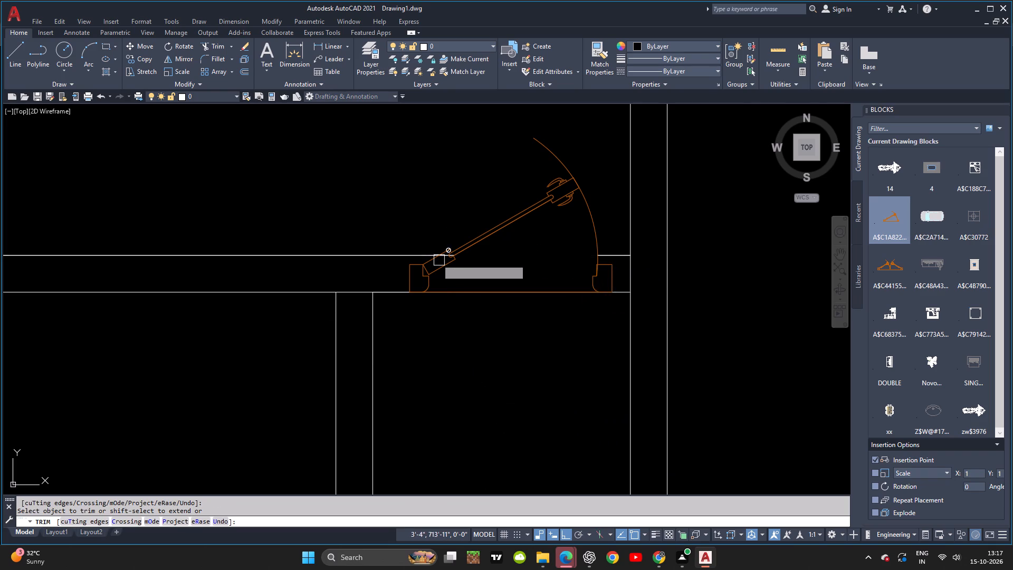
{"action": "scroll", "coordinate": [432, 254], "scroll_direction": "up", "scroll_amount": 4}
{"action": "key", "text": "Escape"}
Pull the upper wall line's end back horizontally to the outer edge of the door's hinge-side frame.
{"action": "left_click", "coordinate": [505, 264]}
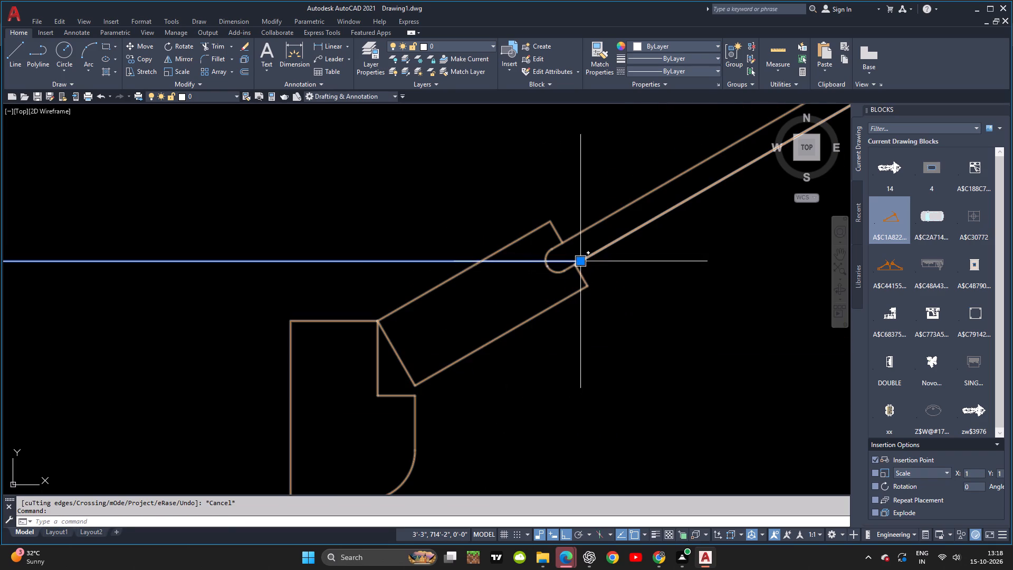
{"action": "left_click", "coordinate": [582, 262]}
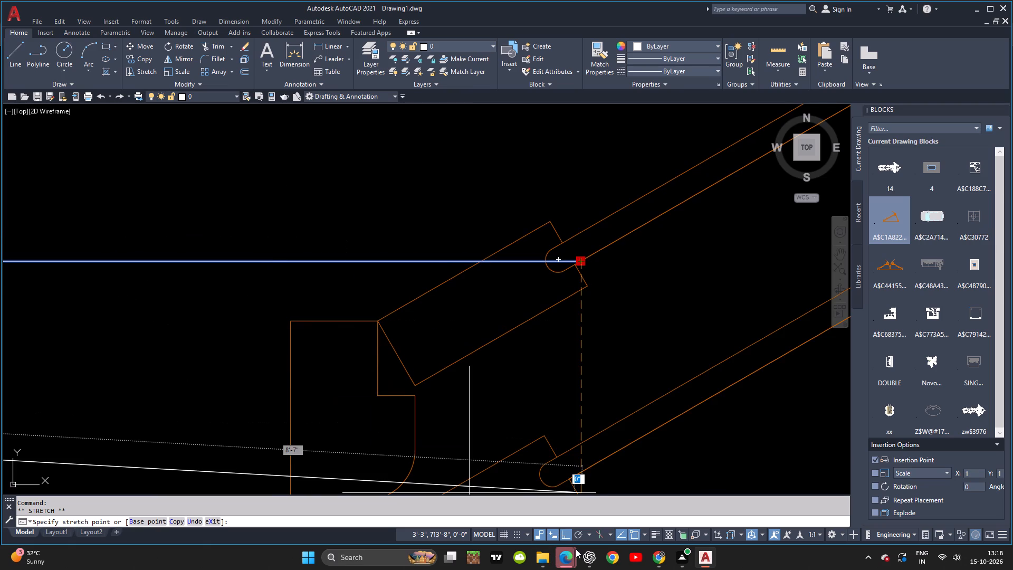
{"action": "left_click", "coordinate": [600, 537]}
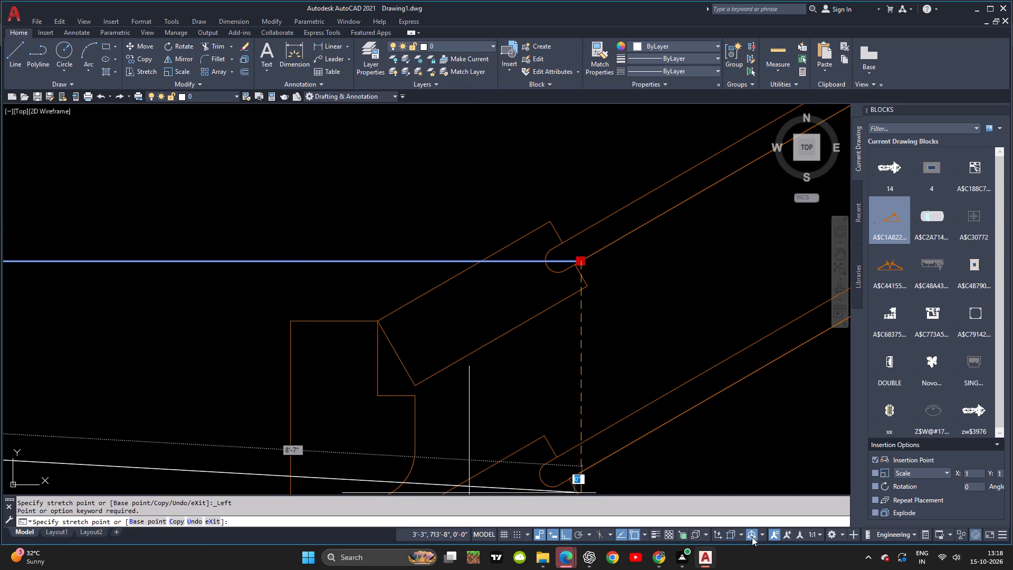
{"action": "left_click", "coordinate": [577, 532]}
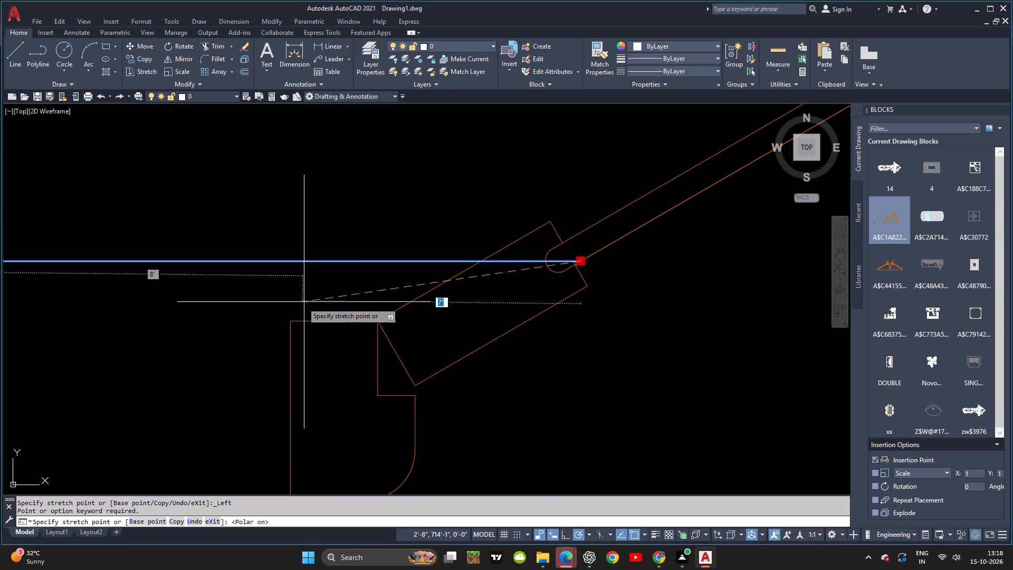
{"action": "key", "text": "Escape"}
{"action": "left_click", "coordinate": [580, 263]}
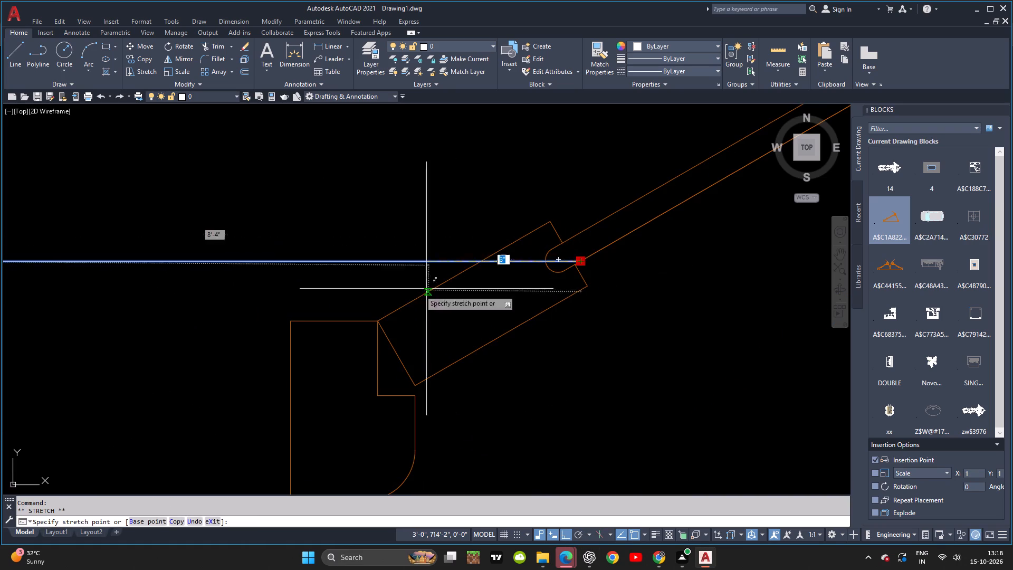
{"action": "left_click", "coordinate": [289, 262]}
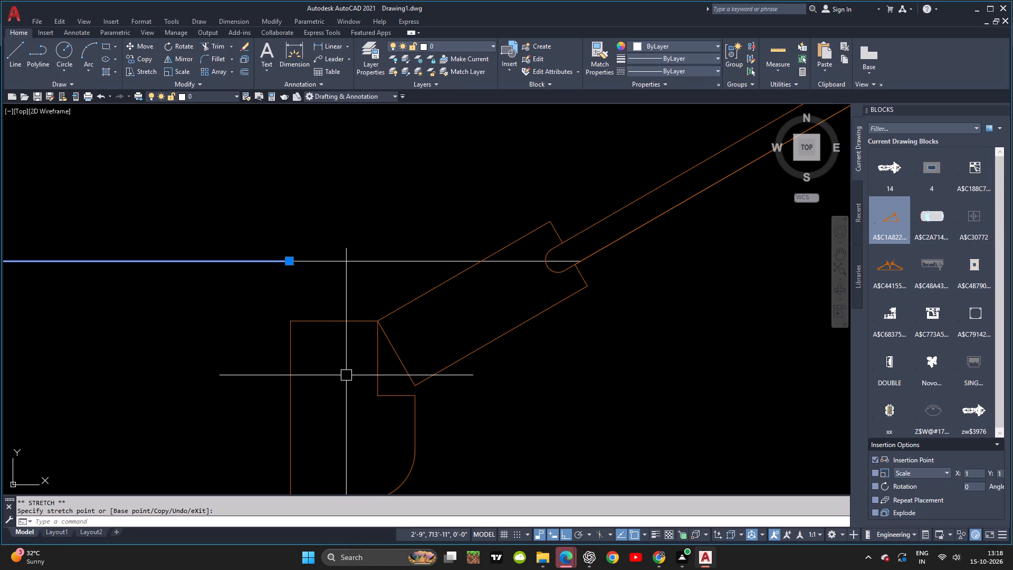
{"action": "key", "text": "Escape"}
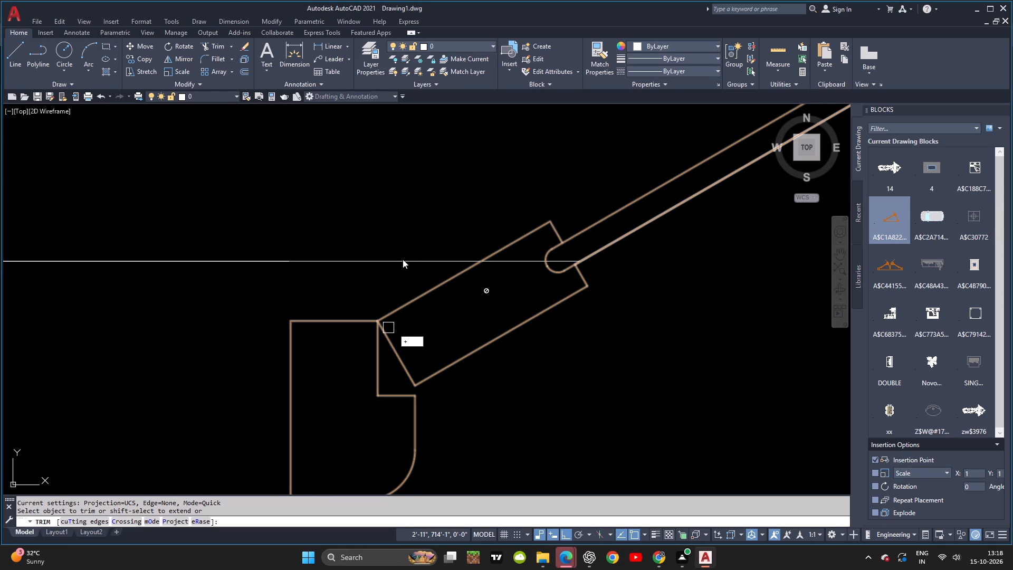
Delete the duplicate upper wall line that still runs into the door on its hinge side.
{"action": "left_click", "coordinate": [402, 259]}
{"action": "key", "text": "Escape"}
{"action": "key", "text": "Escape"}
{"action": "left_click", "coordinate": [399, 265]}
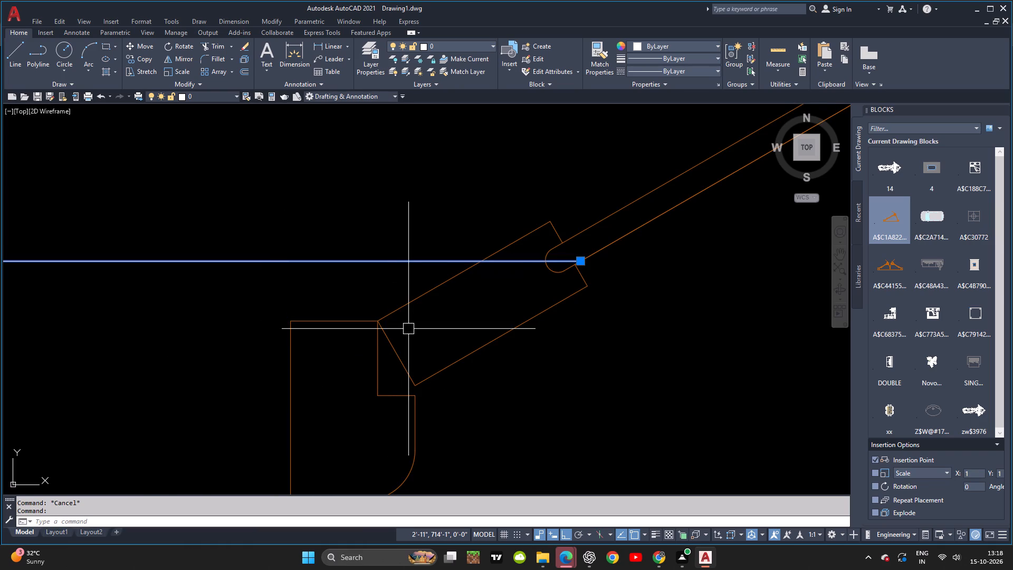
{"action": "key", "text": "Delete"}
{"action": "key", "text": "Escape"}
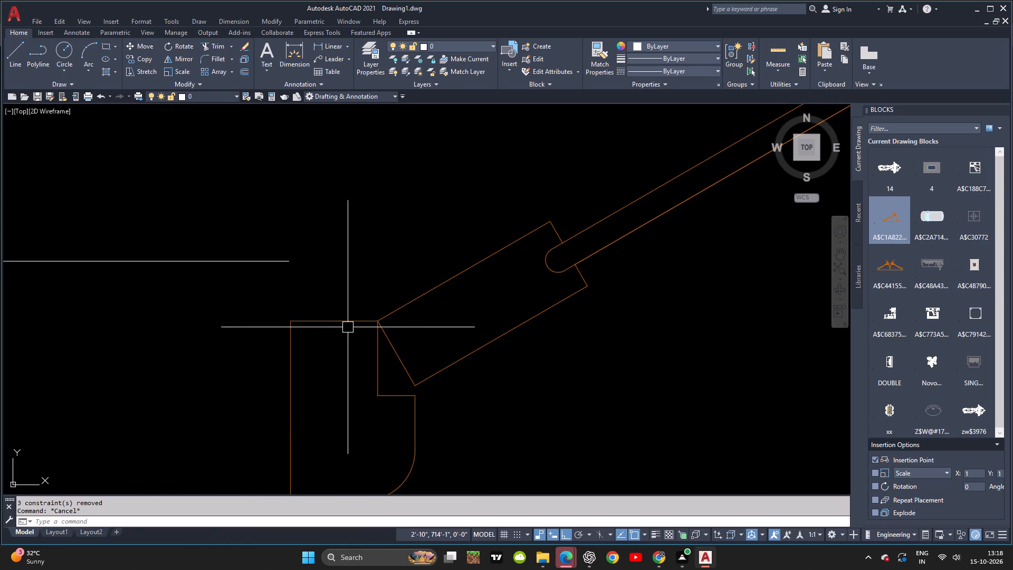
{"action": "left_click", "coordinate": [340, 326]}
{"action": "left_click", "coordinate": [336, 311]}
{"action": "scroll", "coordinate": [361, 307], "scroll_direction": "down", "scroll_amount": 3}
{"action": "middle_click_drag", "start_coordinate": [359, 304], "coordinate": [346, 283]}
{"action": "key", "text": "Escape"}
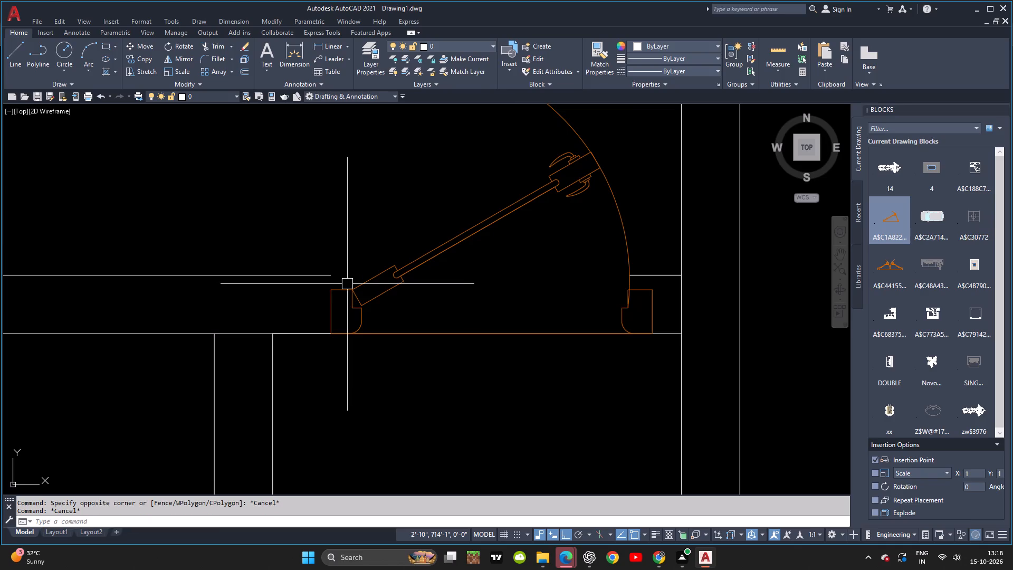
{"action": "left_click", "coordinate": [1012, 0]}
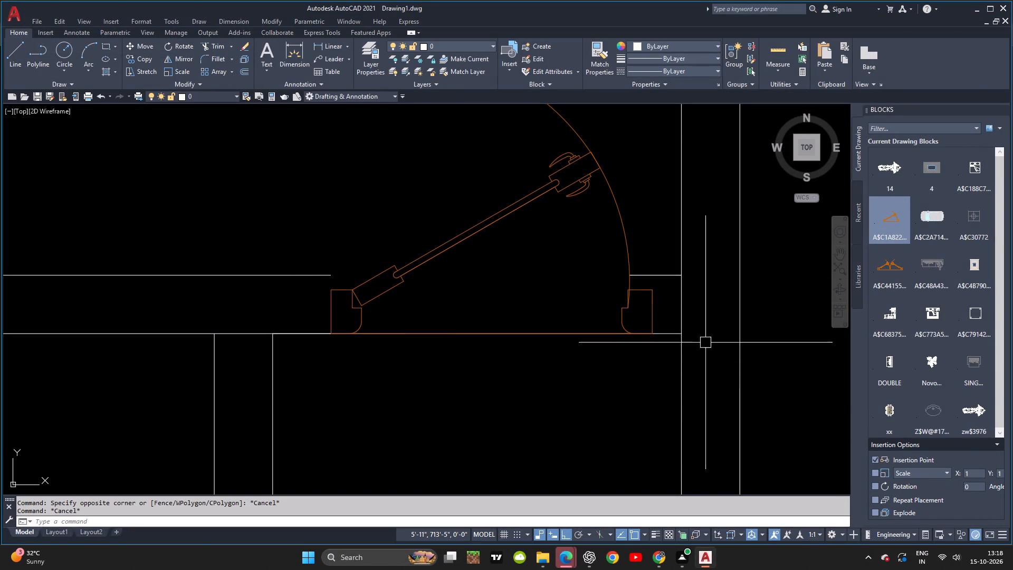
Shorten the upper wall stub east of the door to the outer edge of the door's east frame.
{"action": "scroll", "coordinate": [671, 293], "scroll_direction": "up", "scroll_amount": 2}
{"action": "left_click", "coordinate": [631, 242]}
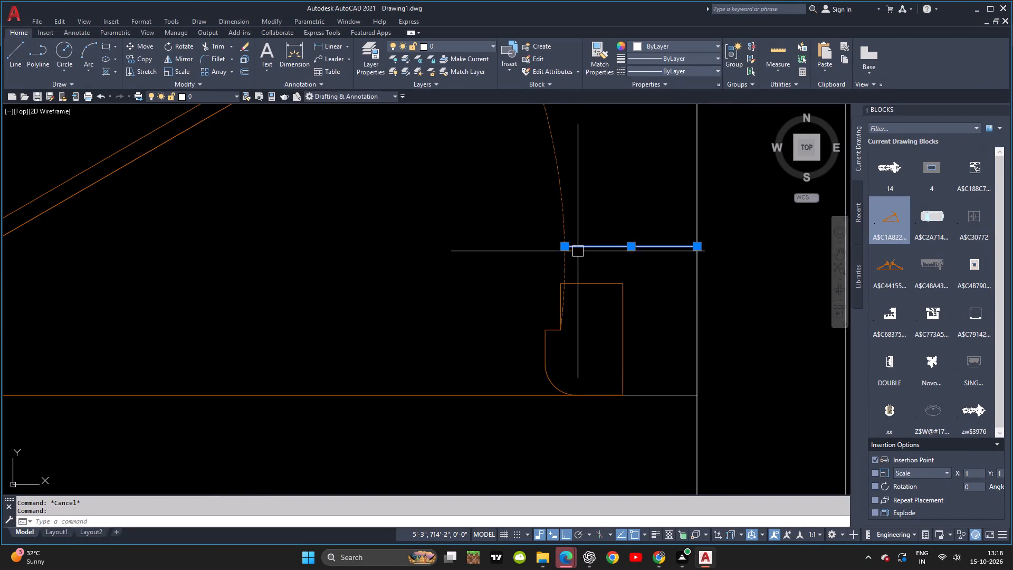
{"action": "left_click", "coordinate": [565, 244]}
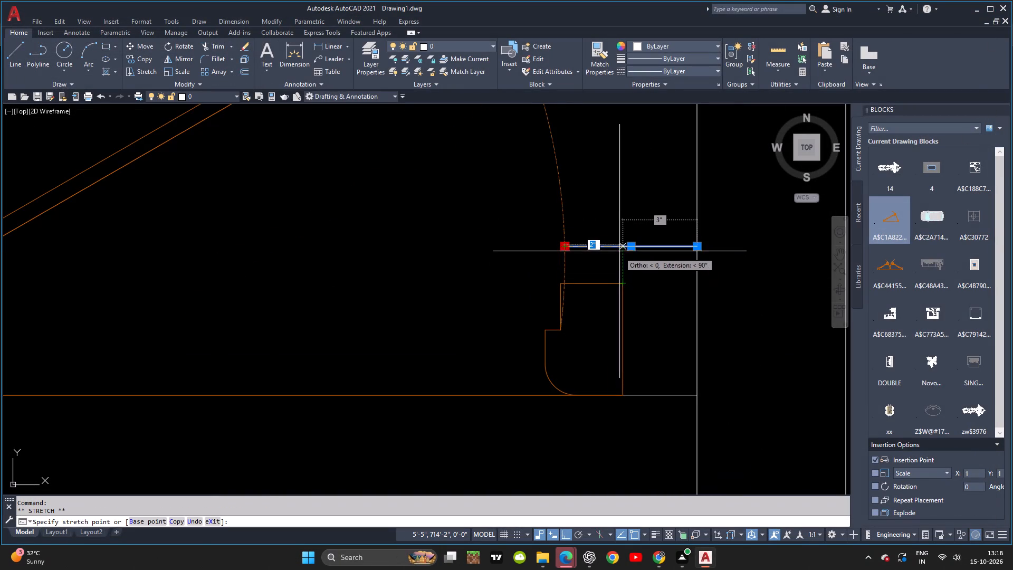
{"action": "left_click", "coordinate": [619, 250]}
{"action": "key", "text": "Escape"}
Delete the duplicate line overlapping the short upper wall stub east of the door.
{"action": "left_click", "coordinate": [604, 242]}
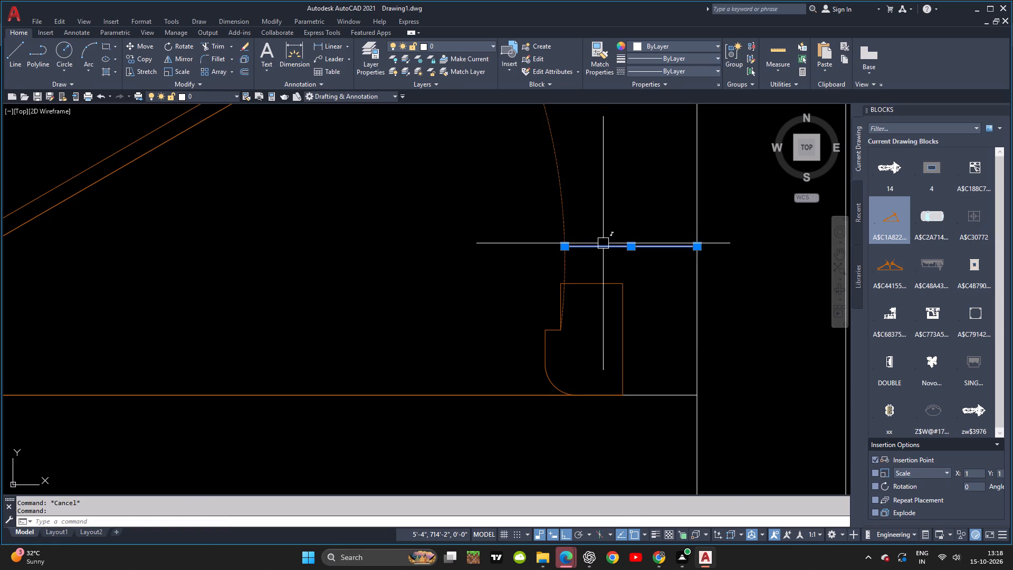
{"action": "key", "text": "Delete"}
{"action": "key", "text": "Escape"}
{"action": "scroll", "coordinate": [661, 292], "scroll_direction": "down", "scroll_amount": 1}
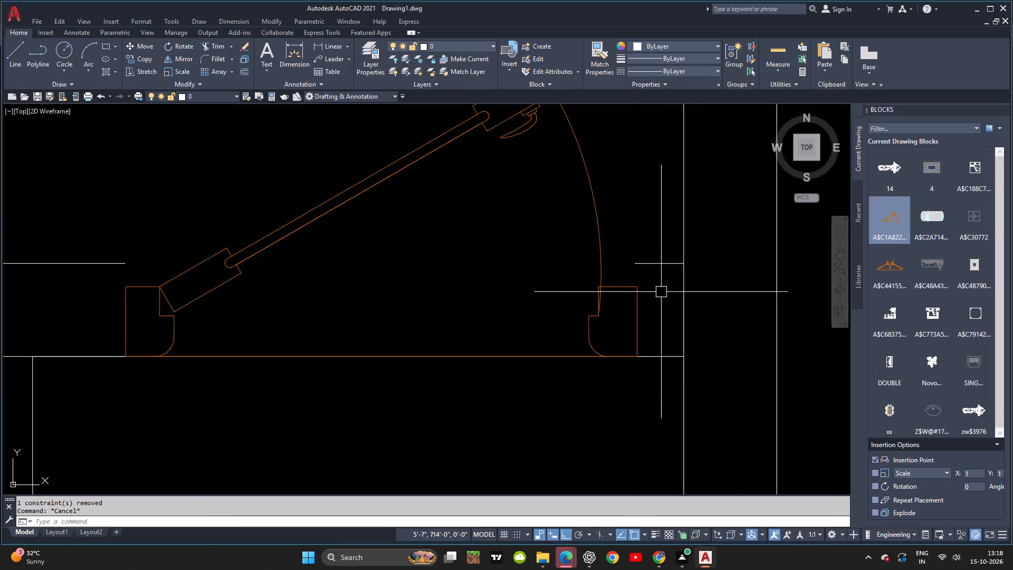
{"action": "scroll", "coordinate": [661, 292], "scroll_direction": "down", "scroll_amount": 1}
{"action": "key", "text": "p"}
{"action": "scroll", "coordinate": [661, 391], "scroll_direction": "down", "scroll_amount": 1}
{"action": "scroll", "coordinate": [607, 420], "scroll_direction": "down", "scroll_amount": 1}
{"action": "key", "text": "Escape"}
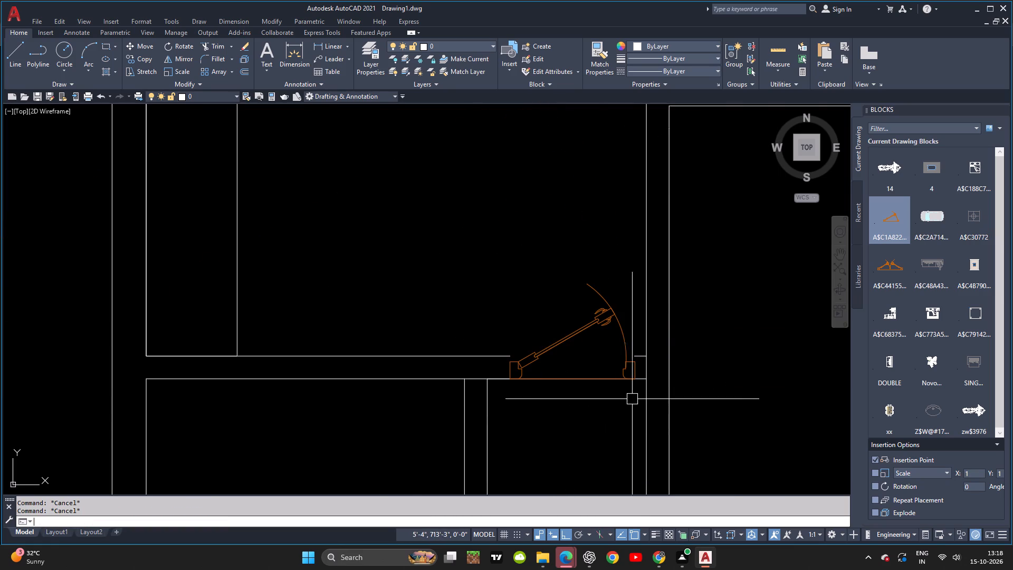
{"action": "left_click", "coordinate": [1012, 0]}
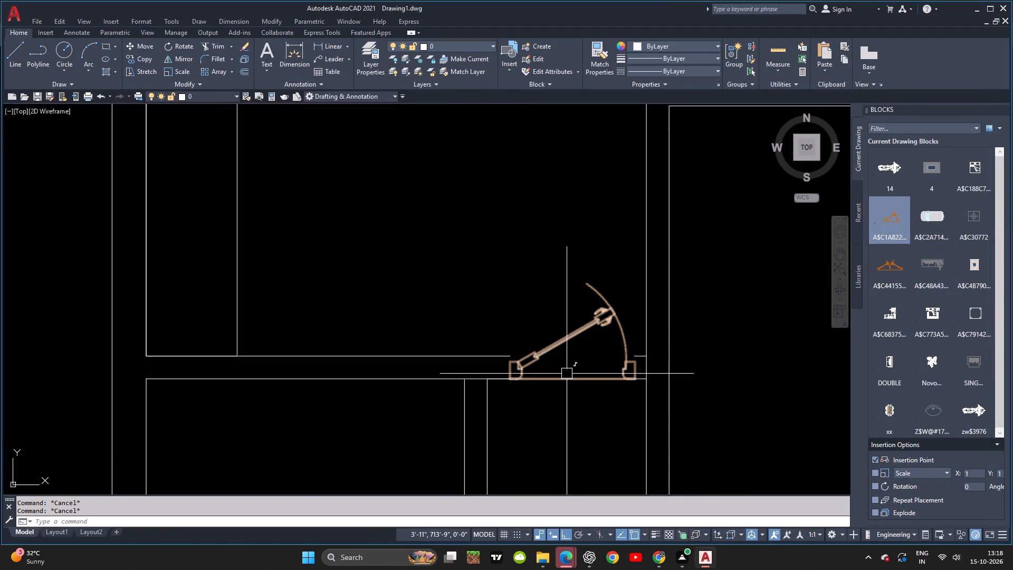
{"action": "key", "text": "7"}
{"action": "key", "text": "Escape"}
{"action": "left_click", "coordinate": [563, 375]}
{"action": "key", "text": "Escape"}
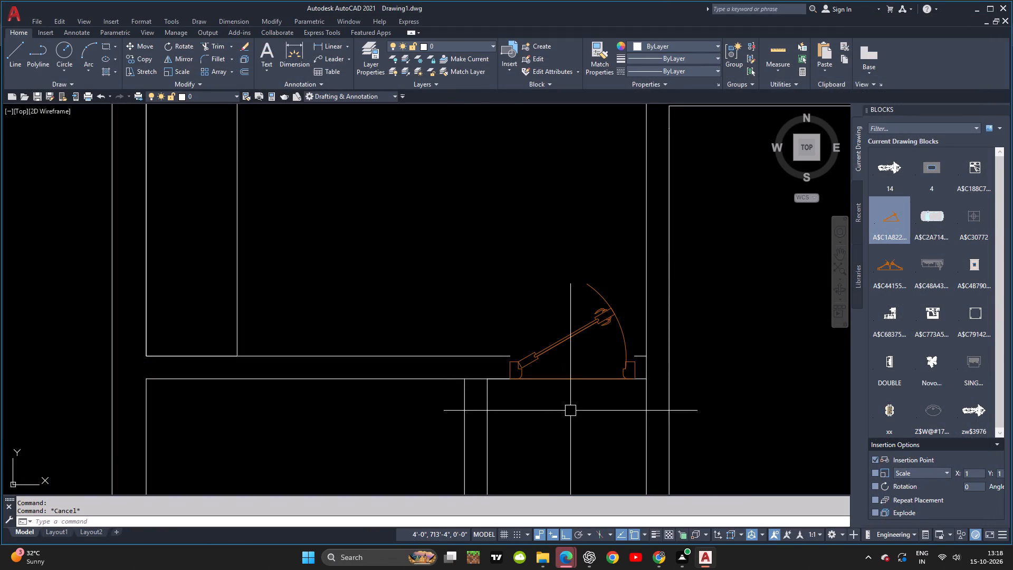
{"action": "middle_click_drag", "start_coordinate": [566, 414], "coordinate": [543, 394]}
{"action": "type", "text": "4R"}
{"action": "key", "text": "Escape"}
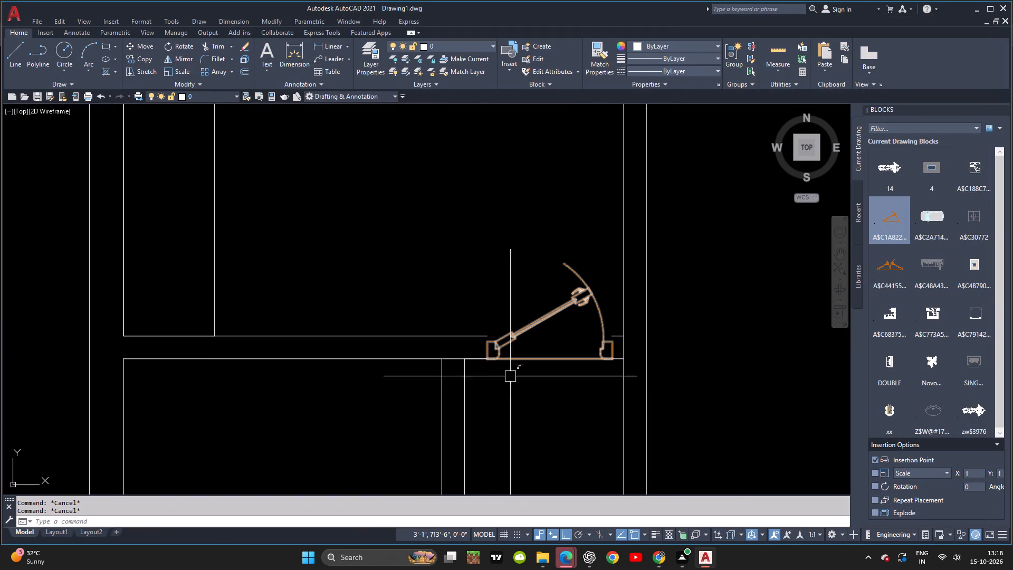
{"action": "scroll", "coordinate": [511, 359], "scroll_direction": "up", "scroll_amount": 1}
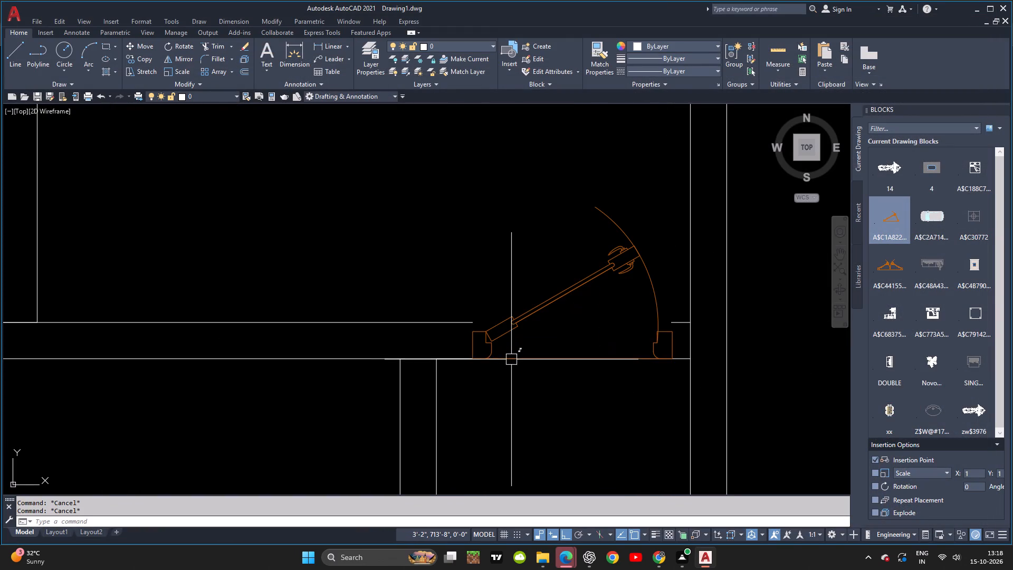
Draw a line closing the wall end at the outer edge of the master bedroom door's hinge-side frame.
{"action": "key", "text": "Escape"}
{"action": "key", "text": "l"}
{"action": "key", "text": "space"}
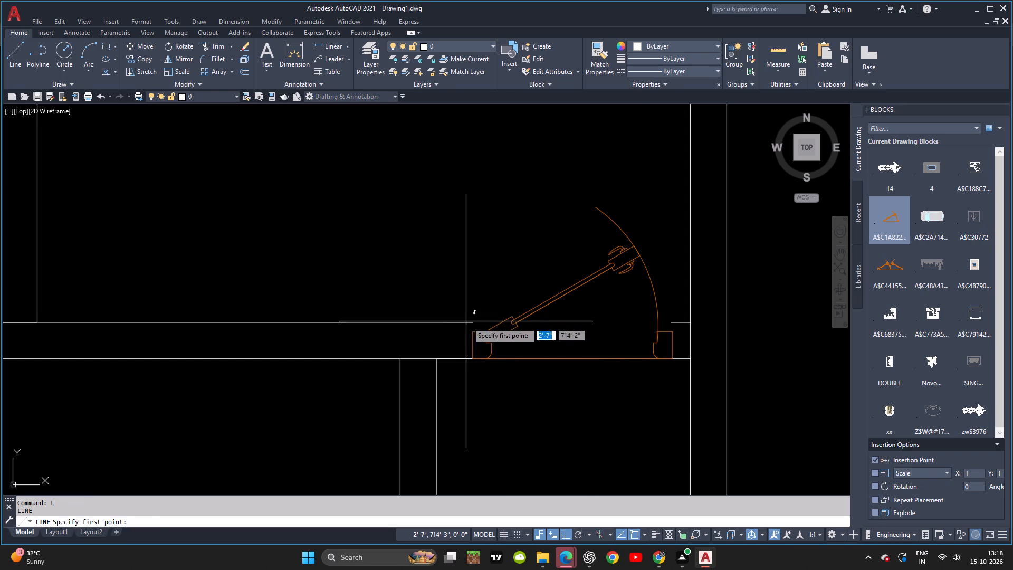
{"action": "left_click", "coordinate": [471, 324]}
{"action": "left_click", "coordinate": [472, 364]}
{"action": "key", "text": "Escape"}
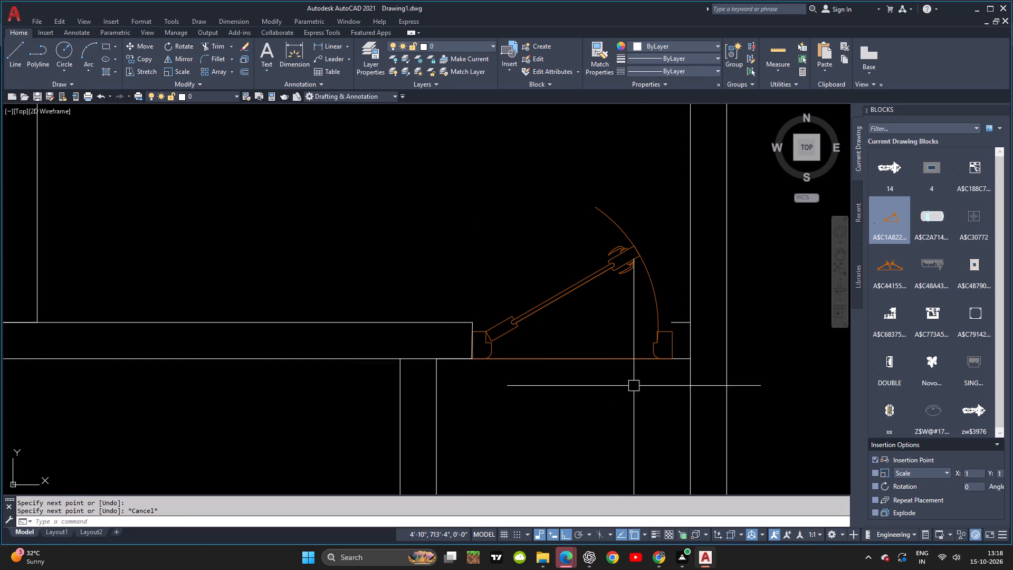
Draw a vertical line closing the short wall stub against the door's east frame.
{"action": "key", "text": "space"}
{"action": "left_click", "coordinate": [674, 360]}
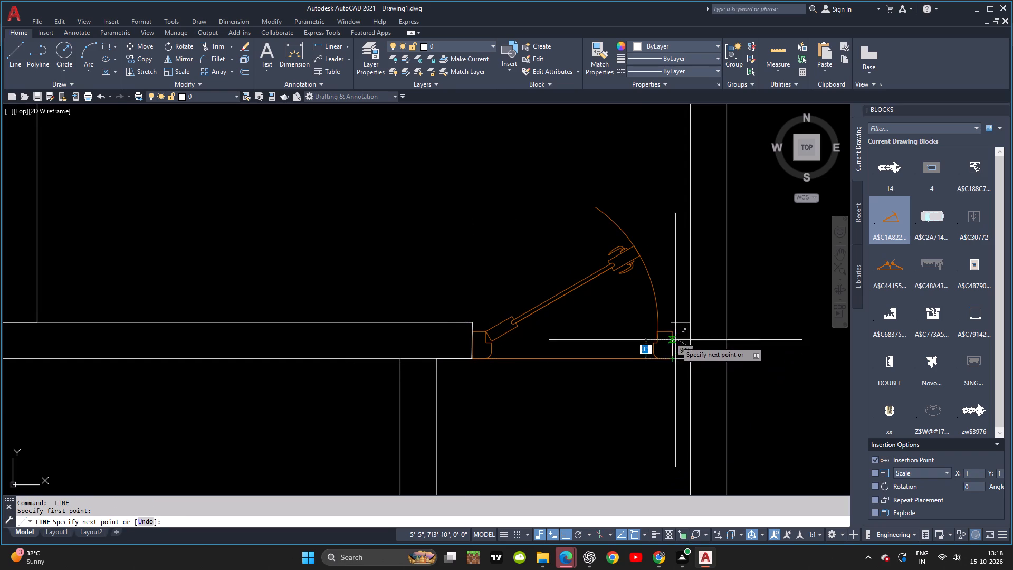
{"action": "left_click", "coordinate": [674, 319]}
{"action": "scroll", "coordinate": [674, 319], "scroll_direction": "up", "scroll_amount": 4}
{"action": "key", "text": "Escape"}
{"action": "key", "text": "Escape"}
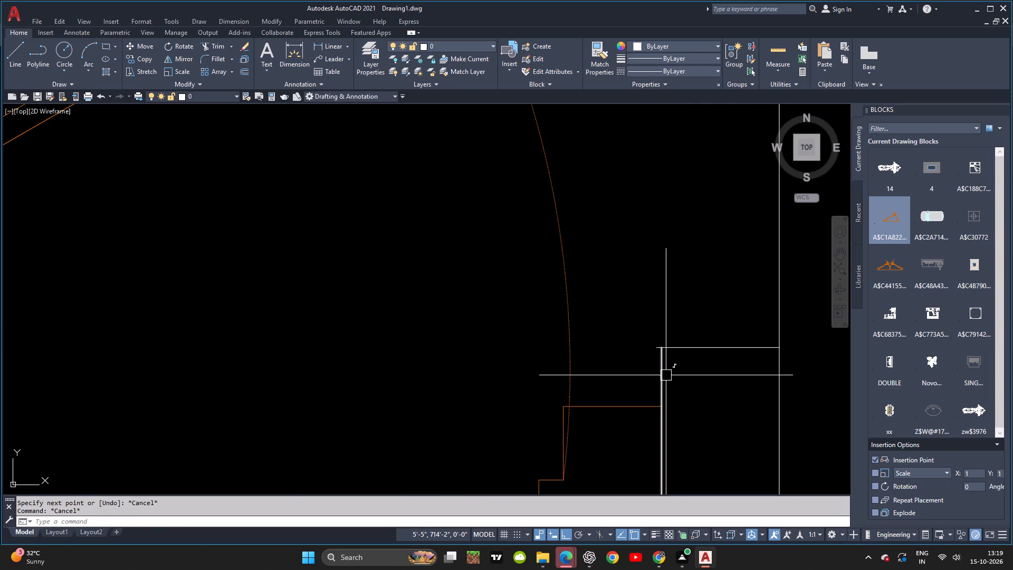
Trim the bit of the stub's upper line that overshoots its new closing line.
{"action": "key", "text": "t"}
{"action": "key", "text": "r"}
{"action": "key", "text": "space"}
{"action": "key", "text": "space"}
{"action": "left_click", "coordinate": [652, 346]}
{"action": "scroll", "coordinate": [638, 388], "scroll_direction": "down", "scroll_amount": 2}
{"action": "middle_click_drag", "start_coordinate": [632, 386], "coordinate": [608, 336]}
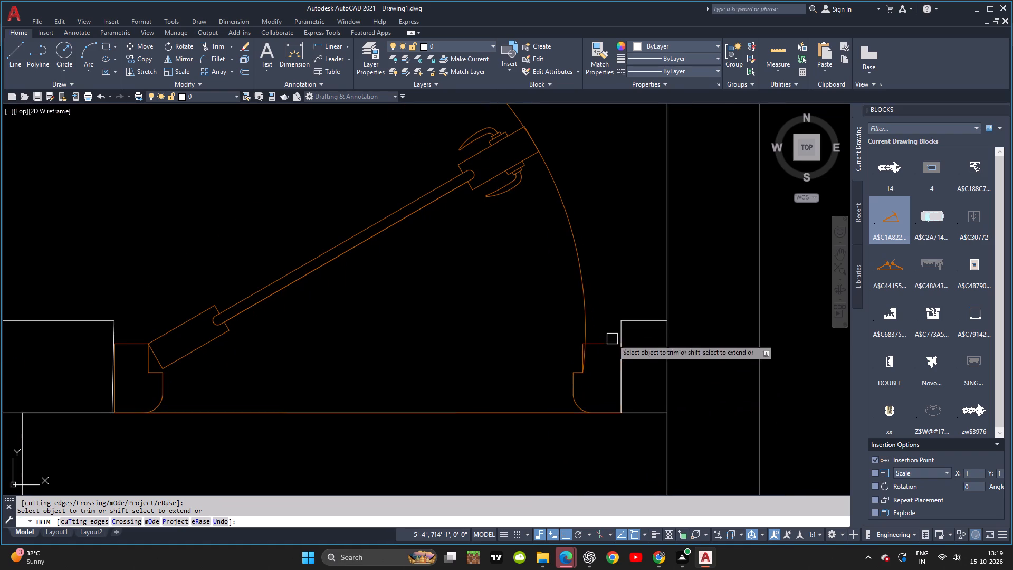
{"action": "left_click", "coordinate": [606, 338]}
{"action": "key", "text": "Escape"}
Move the door block up so the midpoint of its east frame's side meets the midpoint of the wall stub's closing line.
{"action": "left_click", "coordinate": [600, 342]}
{"action": "key", "text": "m"}
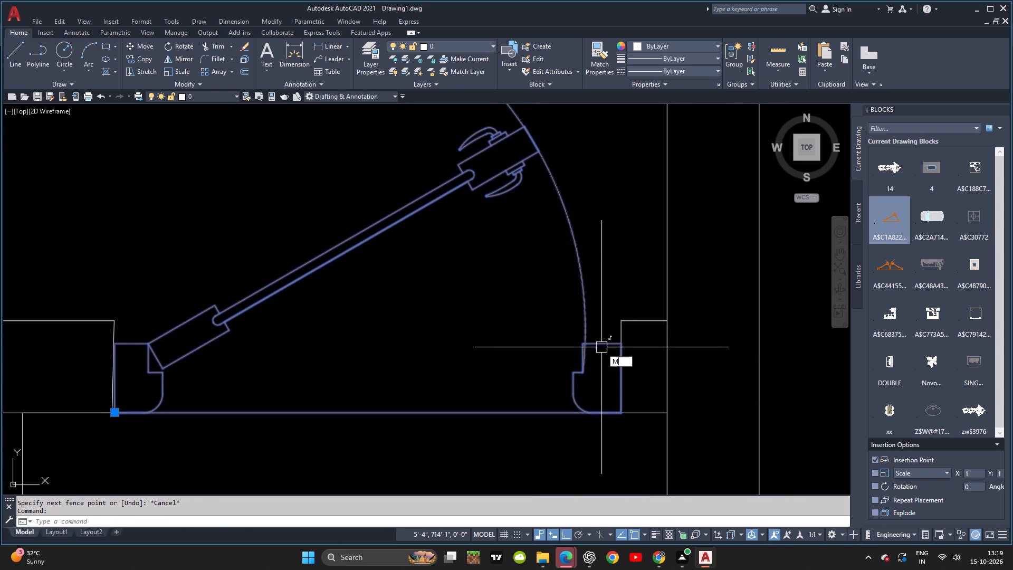
{"action": "key", "text": "space"}
{"action": "left_click", "coordinate": [622, 378]}
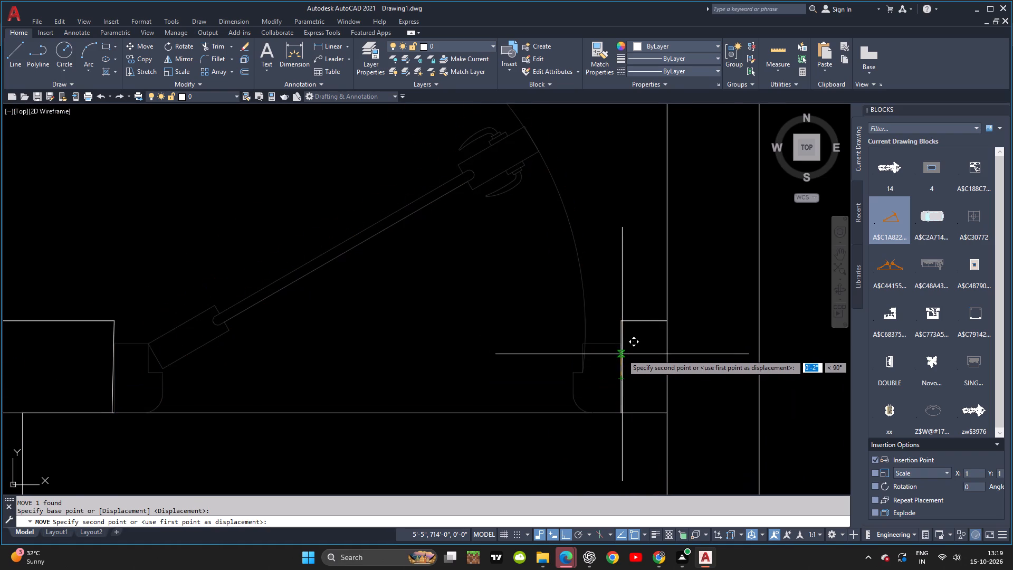
{"action": "left_click", "coordinate": [624, 366]}
{"action": "key", "text": "Escape"}
{"action": "scroll", "coordinate": [681, 414], "scroll_direction": "down", "scroll_amount": 1}
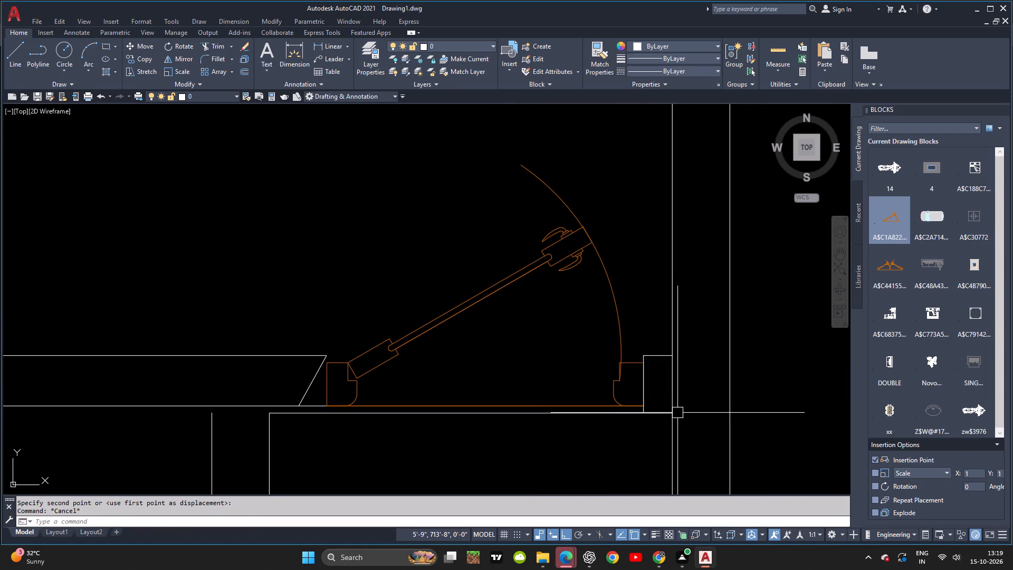
Replace the slanted closing line on the door's hinge side with a vertical line joining the wall's upper and lower lines.
{"action": "middle_click_drag", "start_coordinate": [677, 412], "coordinate": [666, 380]}
{"action": "key", "text": "Escape"}
{"action": "key", "text": "Escape"}
{"action": "left_click", "coordinate": [295, 354]}
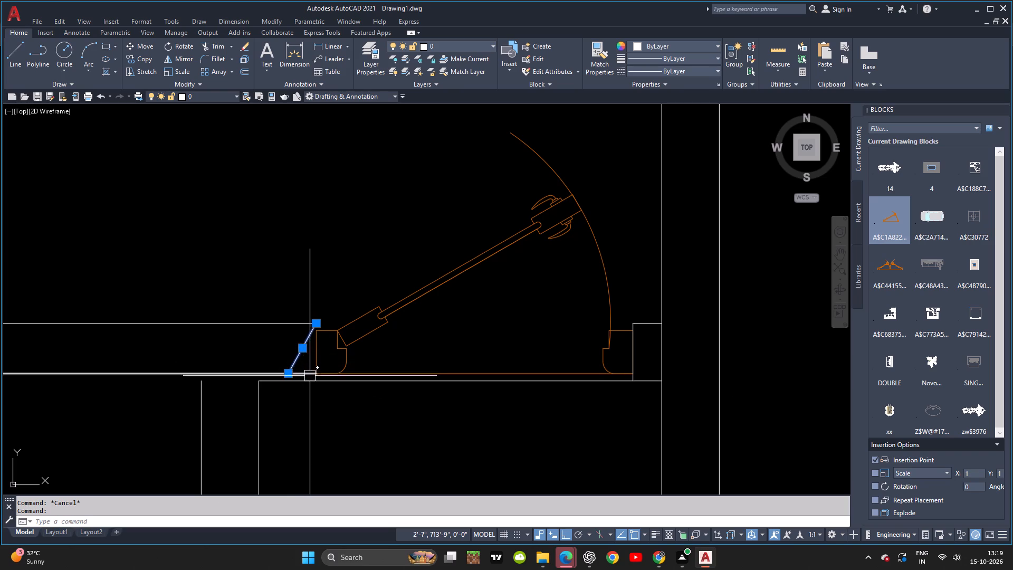
{"action": "key", "text": "Delete"}
{"action": "key", "text": "Escape"}
{"action": "key", "text": "Escape"}
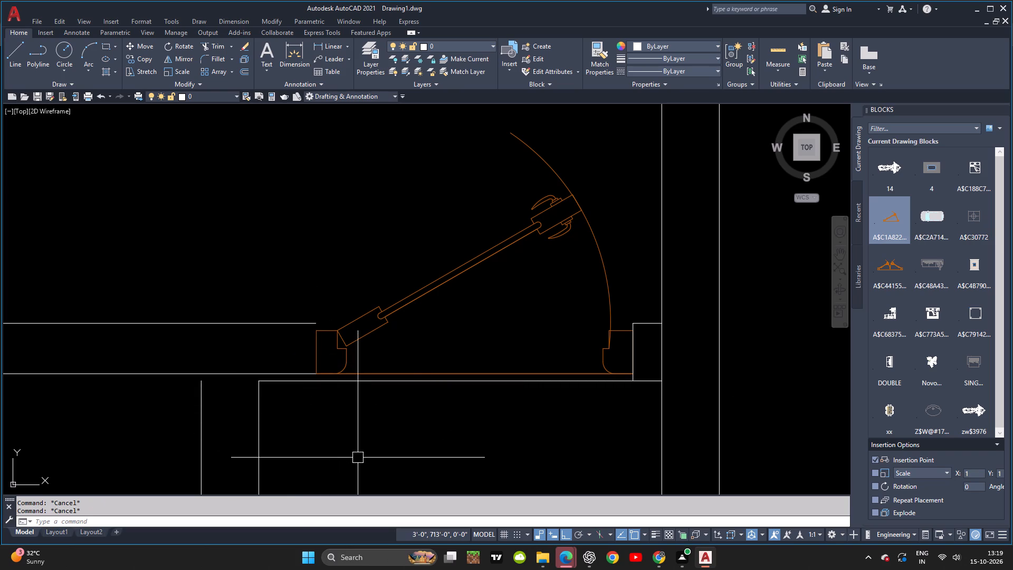
{"action": "key", "text": "l"}
{"action": "key", "text": "space"}
{"action": "left_click", "coordinate": [317, 377]}
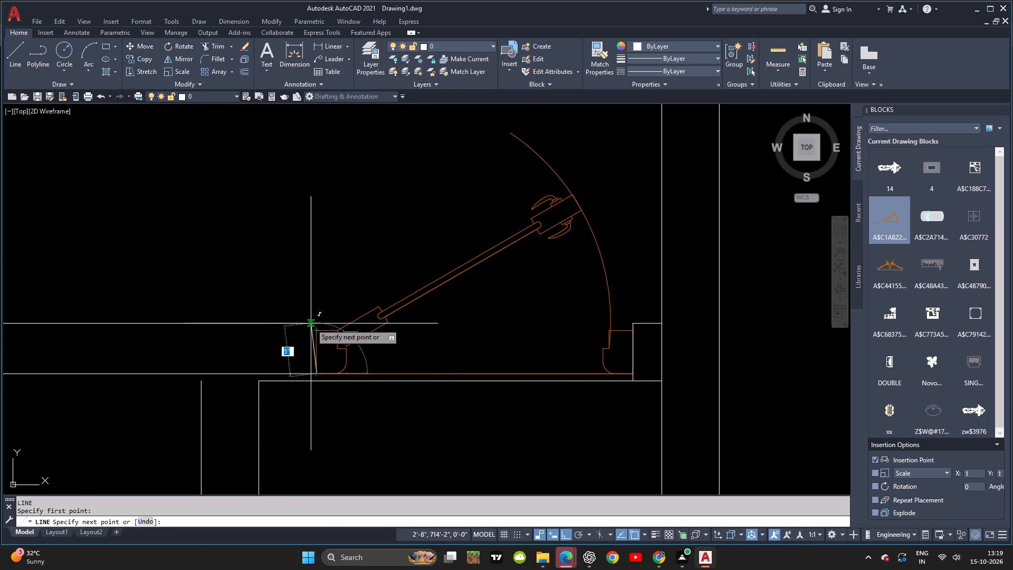
{"action": "left_click", "coordinate": [316, 324]}
{"action": "key", "text": "F1"}
{"action": "scroll", "coordinate": [387, 389], "scroll_direction": "down", "scroll_amount": 1}
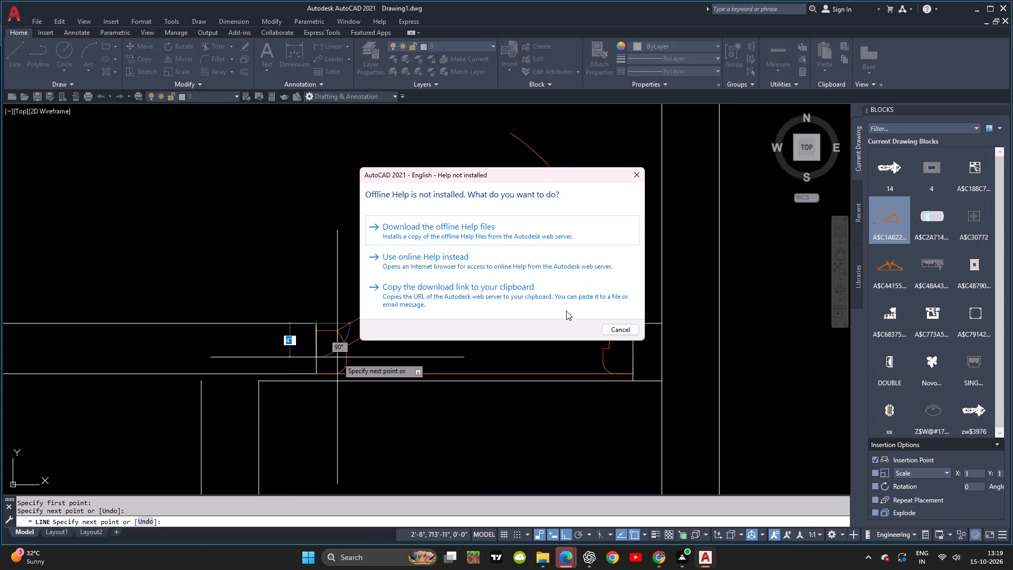
{"action": "left_click", "coordinate": [636, 177]}
{"action": "key", "text": "Escape"}
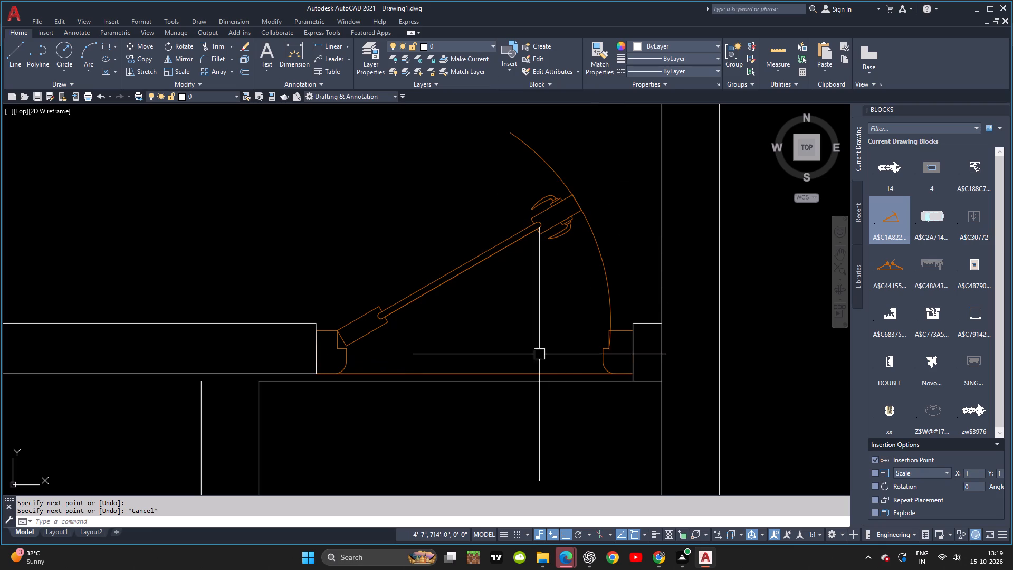
Check the reference plan in the browser for the door between the master bedroom and the upper toilet, and find that wall in the drawing.
{"action": "scroll", "coordinate": [568, 280], "scroll_direction": "down", "scroll_amount": 6}
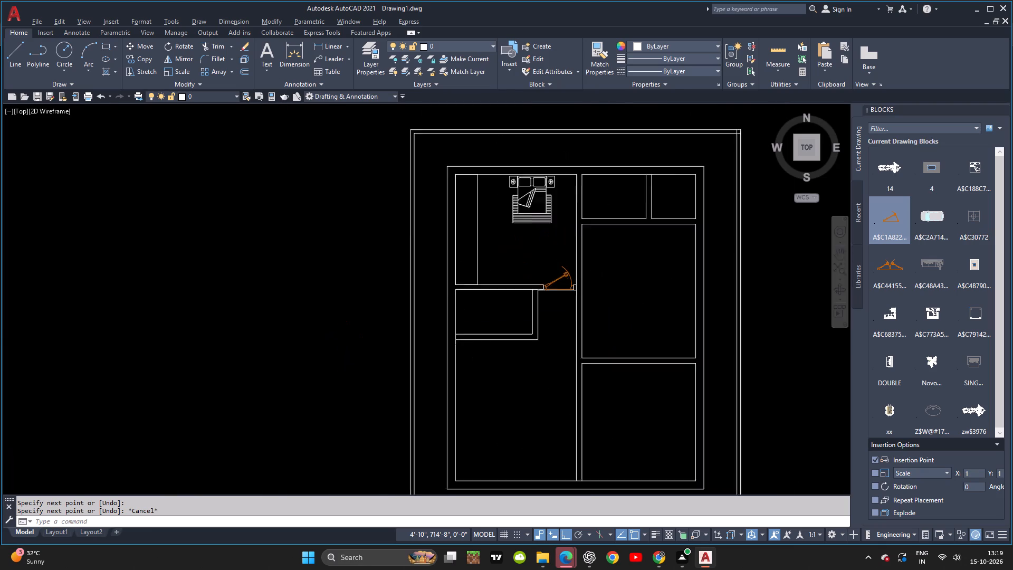
{"action": "middle_click_drag", "start_coordinate": [568, 280], "coordinate": [554, 307]}
{"action": "scroll", "coordinate": [557, 308], "scroll_direction": "up", "scroll_amount": 2}
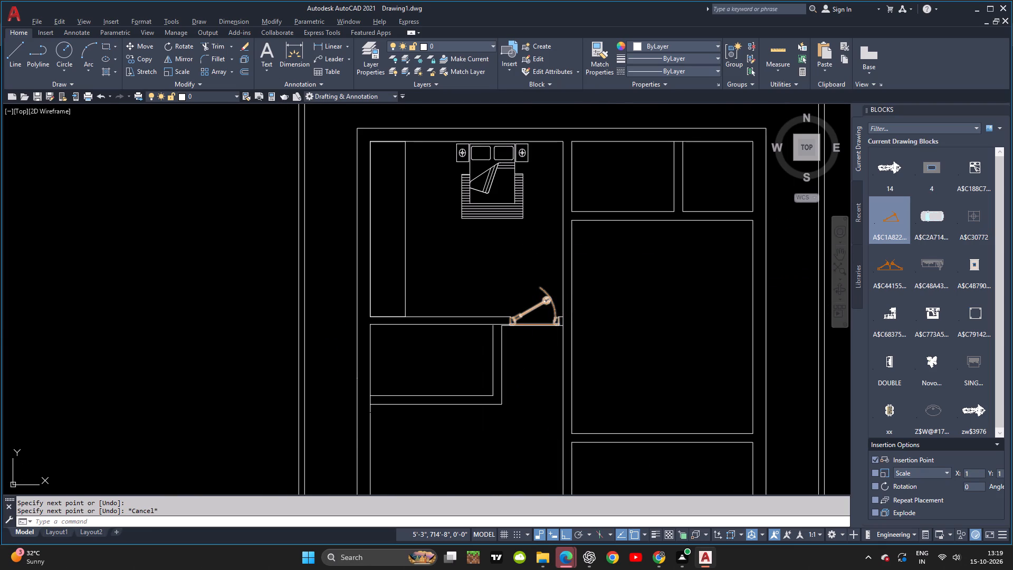
{"action": "key", "text": "alt+Tab"}
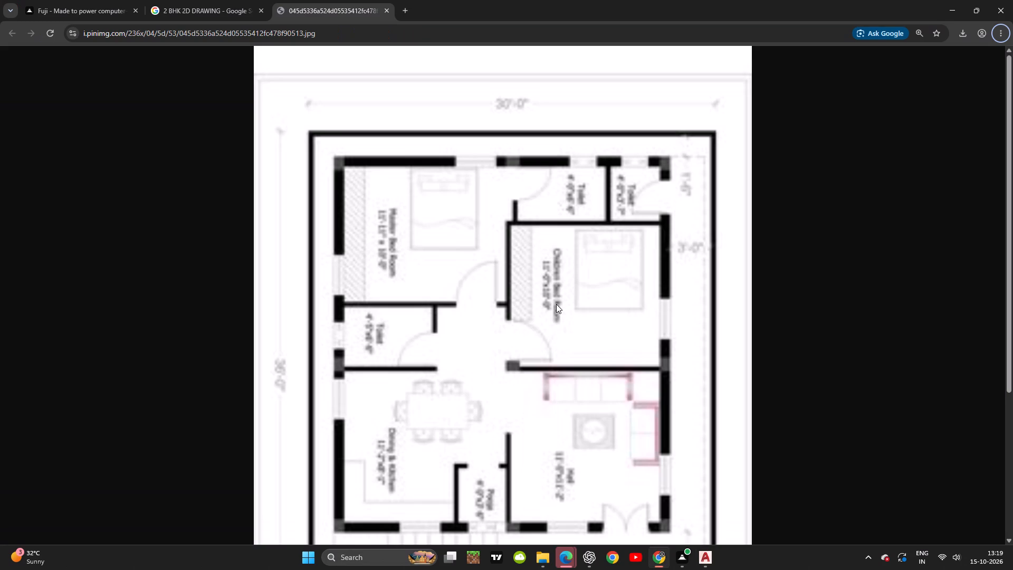
{"action": "key", "text": "alt+Tab"}
{"action": "middle_click_drag", "start_coordinate": [554, 214], "coordinate": [514, 272]}
{"action": "scroll", "coordinate": [546, 228], "scroll_direction": "up", "scroll_amount": 2}
{"action": "key", "text": "alt+Tab"}
{"action": "key", "text": "alt+Tab"}
{"action": "middle_click_drag", "start_coordinate": [530, 183], "coordinate": [527, 212]}
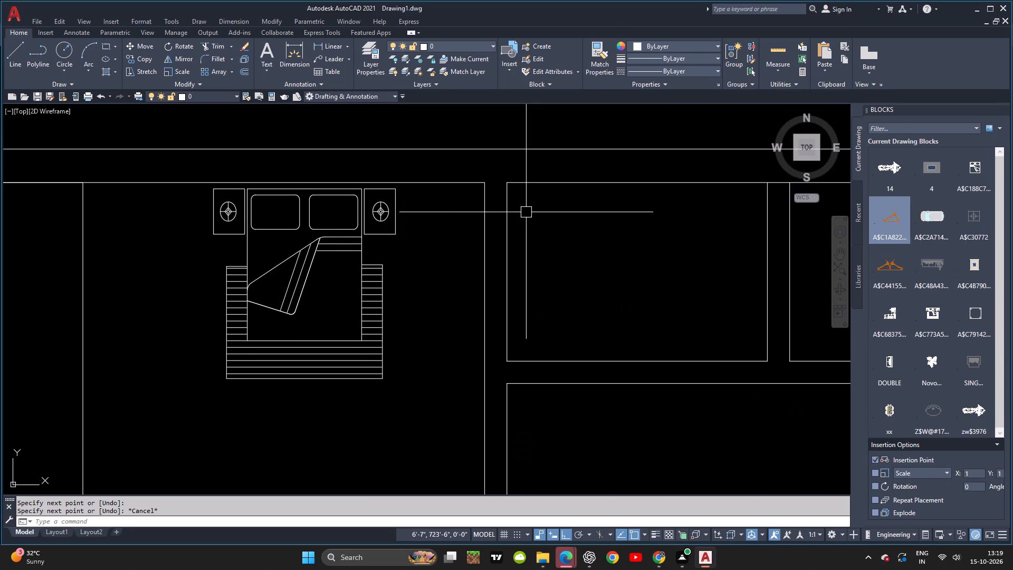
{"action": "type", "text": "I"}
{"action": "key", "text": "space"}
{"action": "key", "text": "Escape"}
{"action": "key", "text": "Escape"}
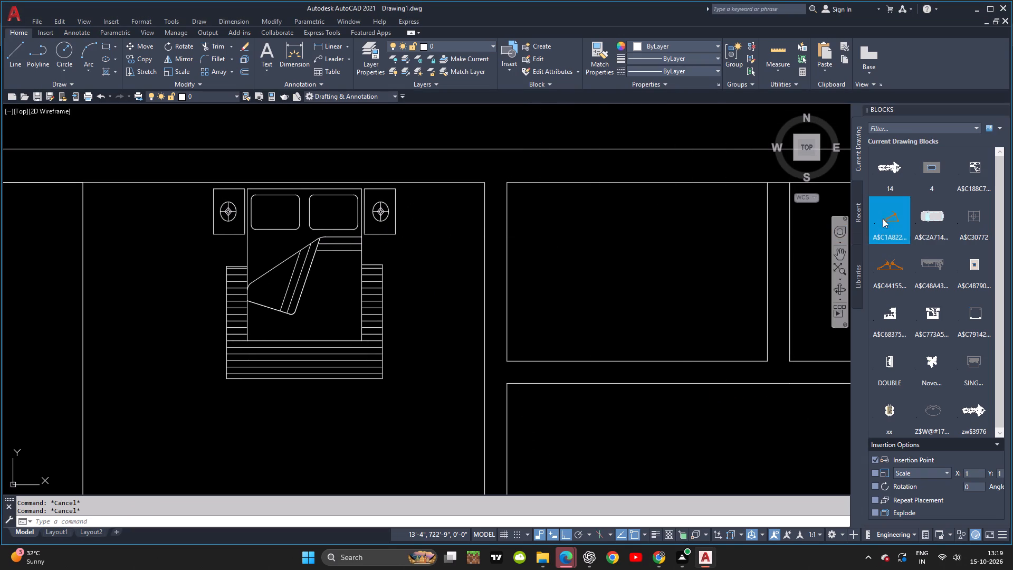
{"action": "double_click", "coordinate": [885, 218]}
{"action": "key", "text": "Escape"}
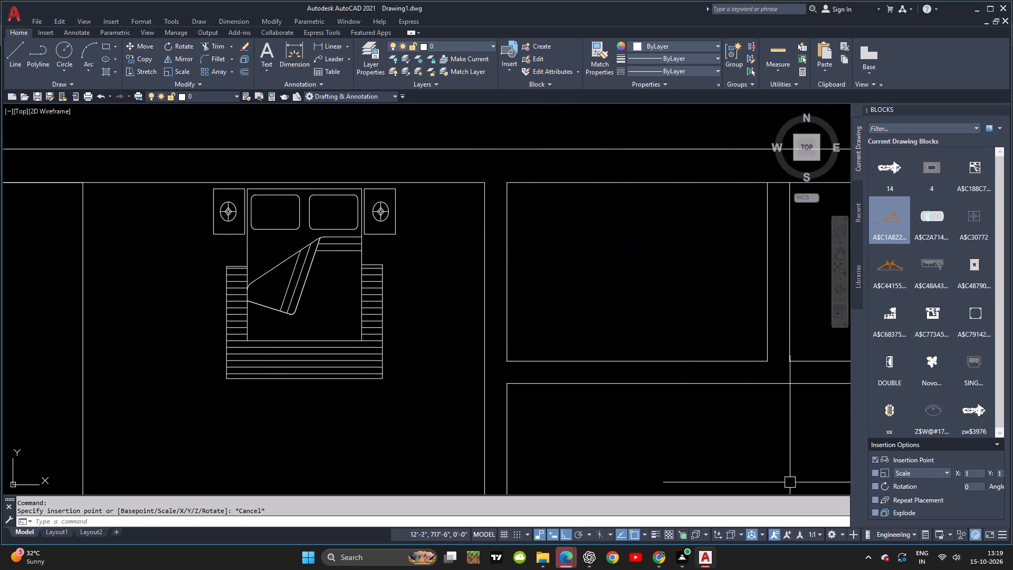
Enable the Rotation insertion option so a block's rotation is specified on placement.
{"action": "left_click", "coordinate": [877, 489]}
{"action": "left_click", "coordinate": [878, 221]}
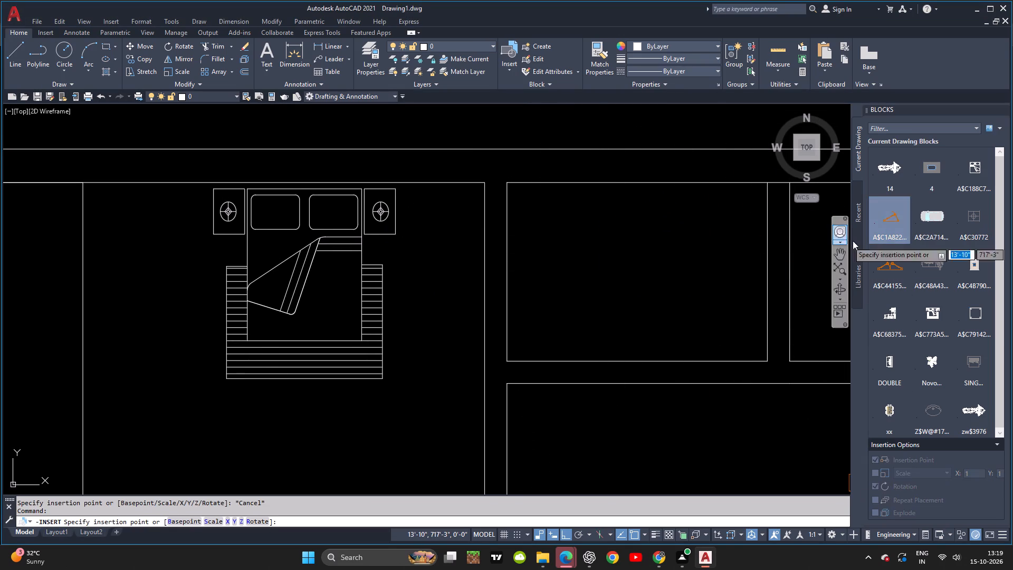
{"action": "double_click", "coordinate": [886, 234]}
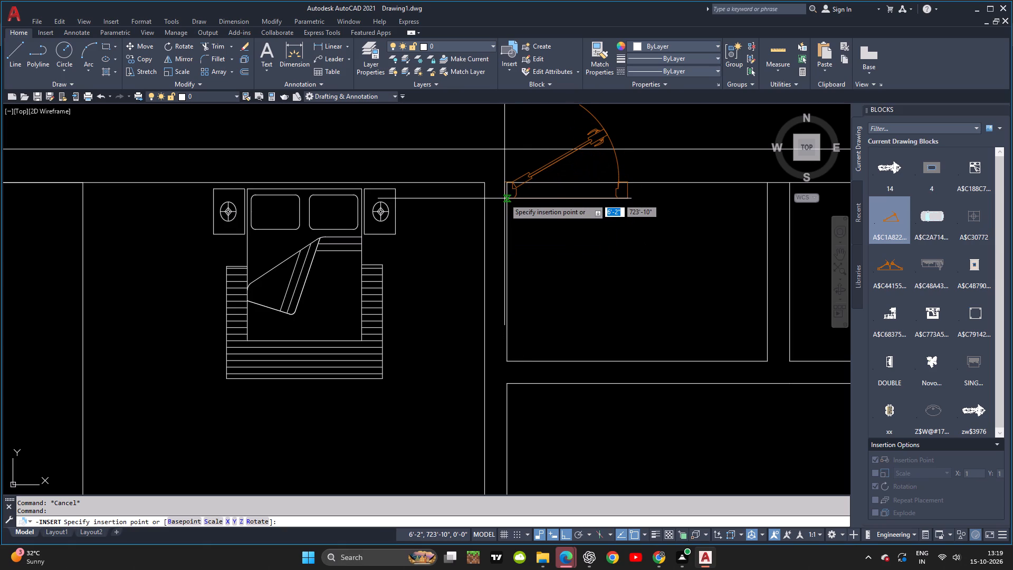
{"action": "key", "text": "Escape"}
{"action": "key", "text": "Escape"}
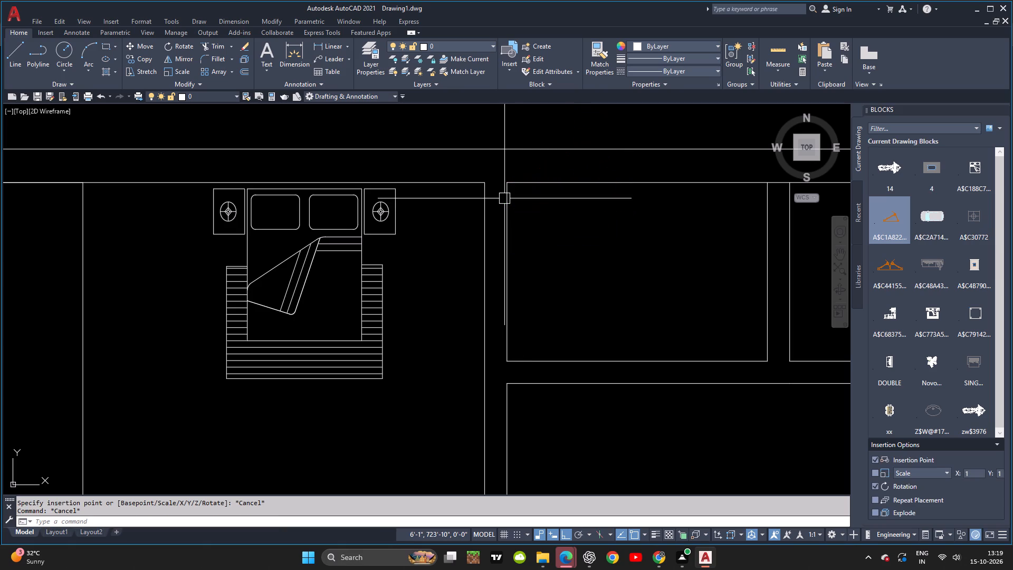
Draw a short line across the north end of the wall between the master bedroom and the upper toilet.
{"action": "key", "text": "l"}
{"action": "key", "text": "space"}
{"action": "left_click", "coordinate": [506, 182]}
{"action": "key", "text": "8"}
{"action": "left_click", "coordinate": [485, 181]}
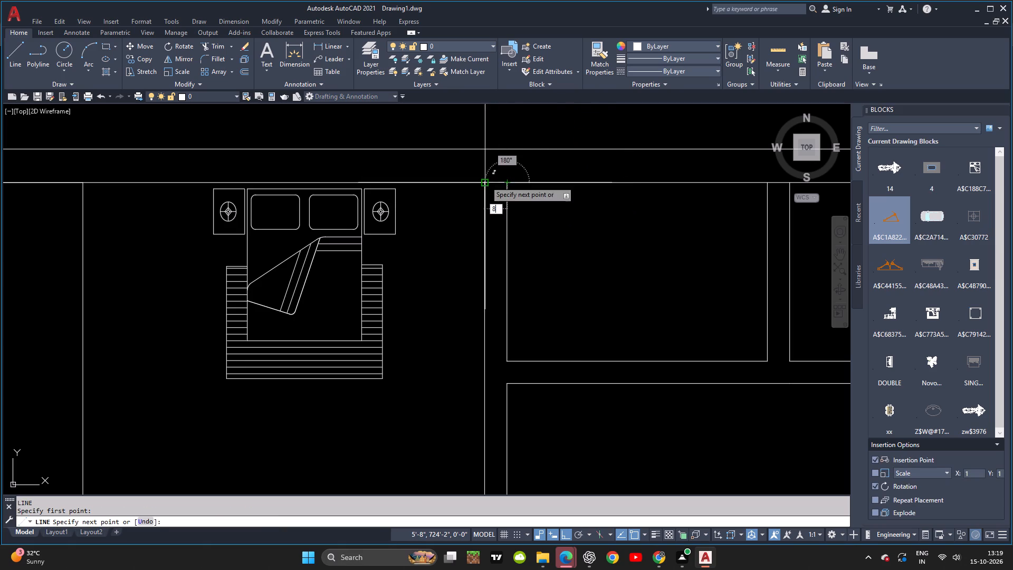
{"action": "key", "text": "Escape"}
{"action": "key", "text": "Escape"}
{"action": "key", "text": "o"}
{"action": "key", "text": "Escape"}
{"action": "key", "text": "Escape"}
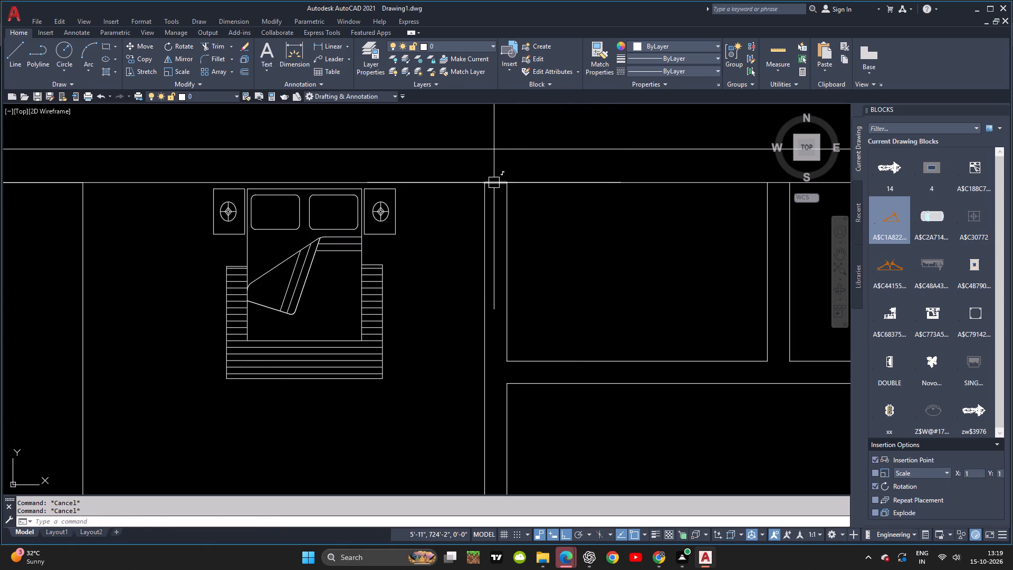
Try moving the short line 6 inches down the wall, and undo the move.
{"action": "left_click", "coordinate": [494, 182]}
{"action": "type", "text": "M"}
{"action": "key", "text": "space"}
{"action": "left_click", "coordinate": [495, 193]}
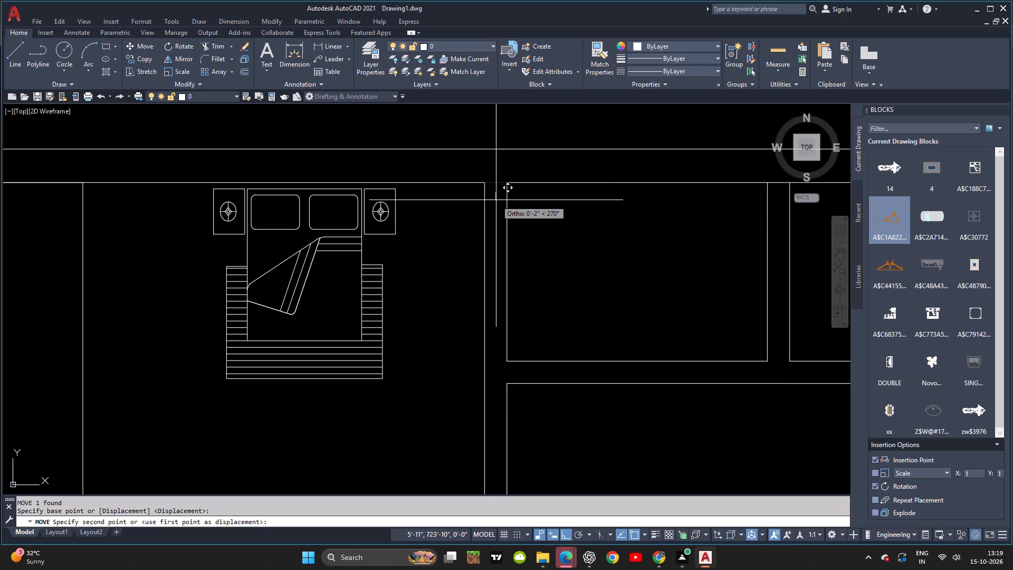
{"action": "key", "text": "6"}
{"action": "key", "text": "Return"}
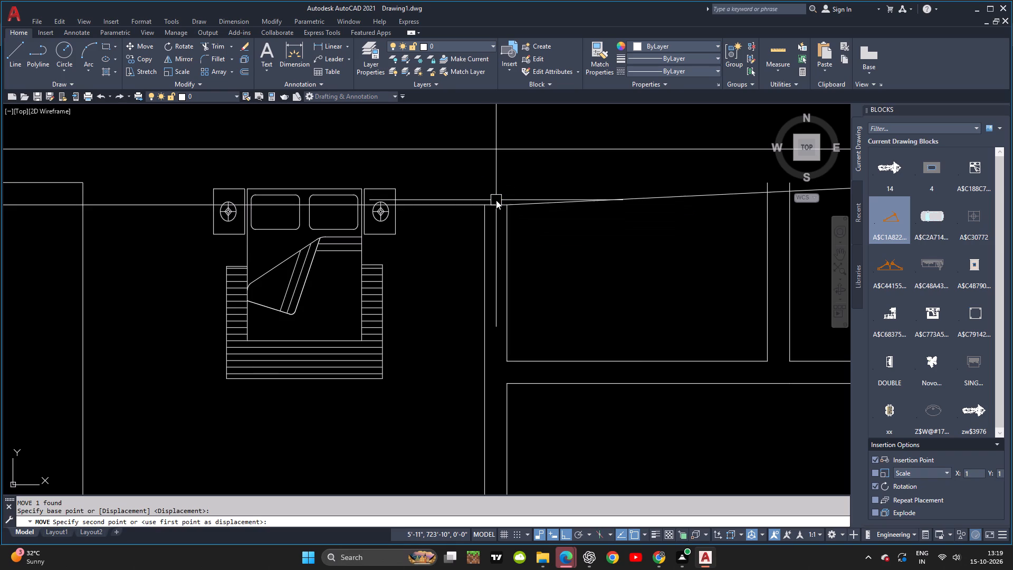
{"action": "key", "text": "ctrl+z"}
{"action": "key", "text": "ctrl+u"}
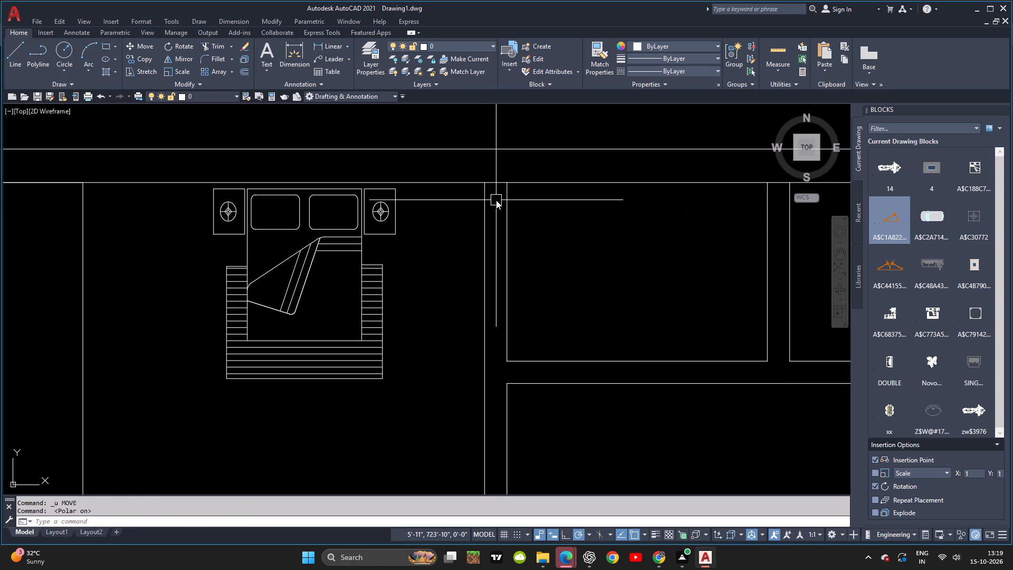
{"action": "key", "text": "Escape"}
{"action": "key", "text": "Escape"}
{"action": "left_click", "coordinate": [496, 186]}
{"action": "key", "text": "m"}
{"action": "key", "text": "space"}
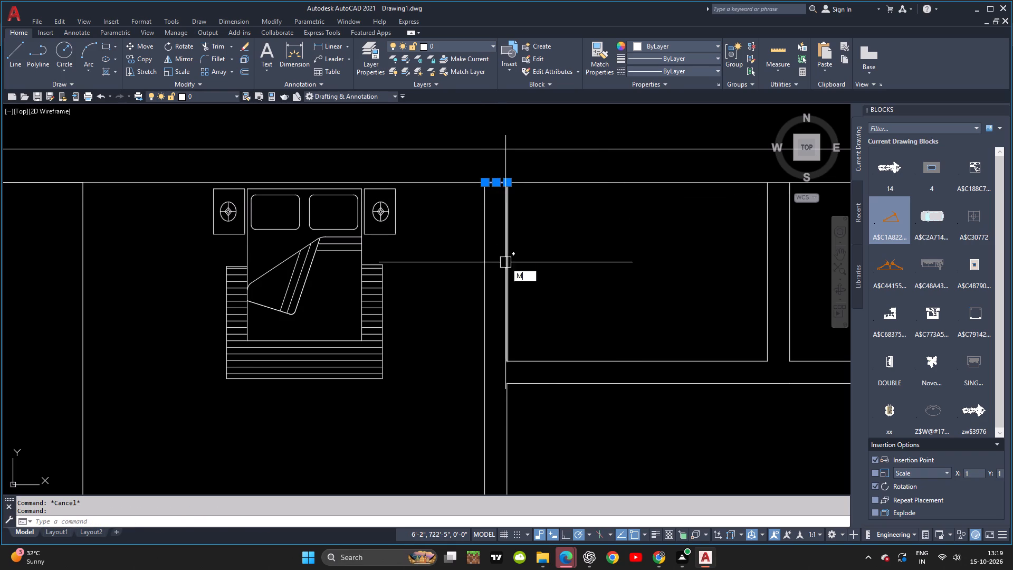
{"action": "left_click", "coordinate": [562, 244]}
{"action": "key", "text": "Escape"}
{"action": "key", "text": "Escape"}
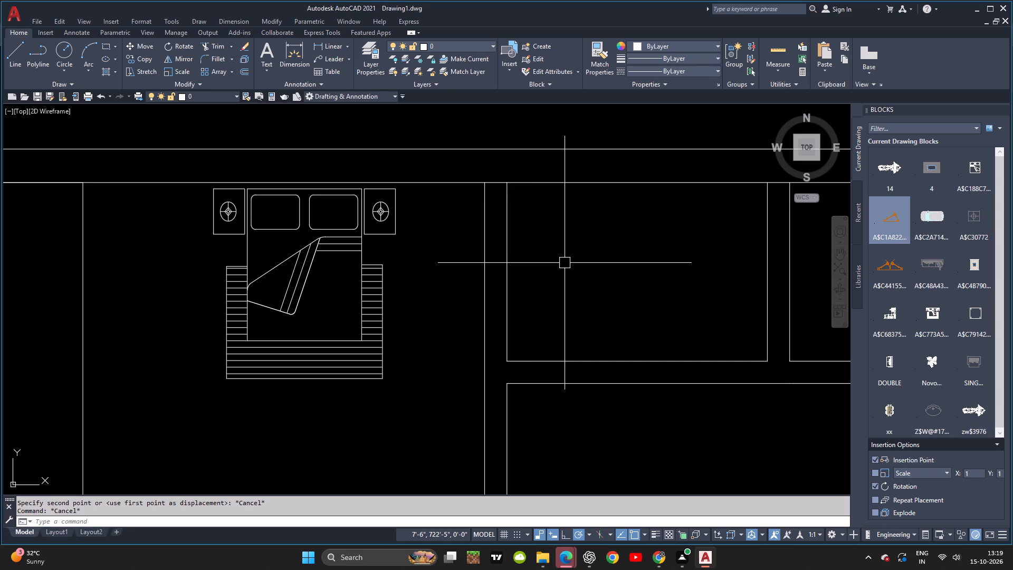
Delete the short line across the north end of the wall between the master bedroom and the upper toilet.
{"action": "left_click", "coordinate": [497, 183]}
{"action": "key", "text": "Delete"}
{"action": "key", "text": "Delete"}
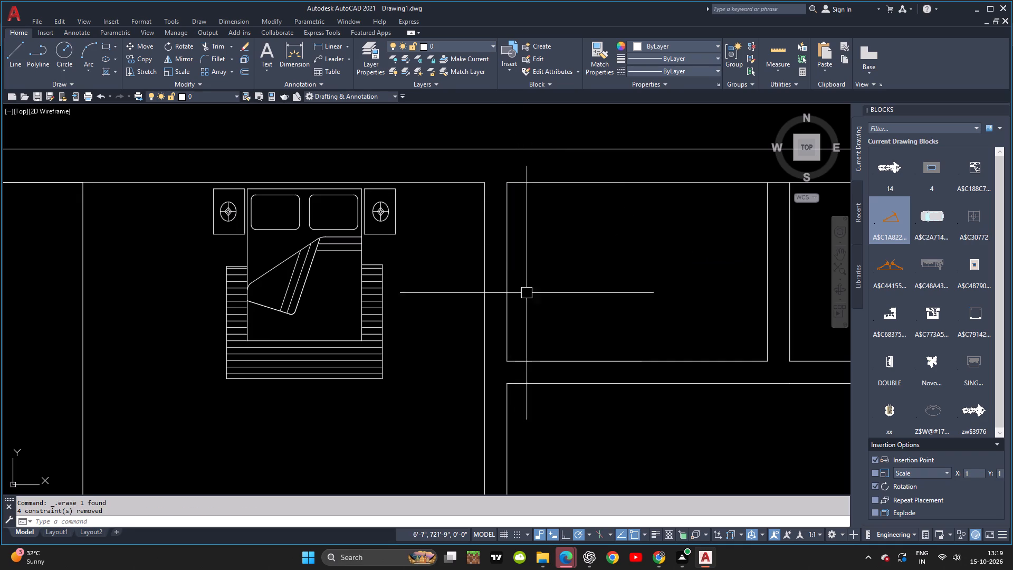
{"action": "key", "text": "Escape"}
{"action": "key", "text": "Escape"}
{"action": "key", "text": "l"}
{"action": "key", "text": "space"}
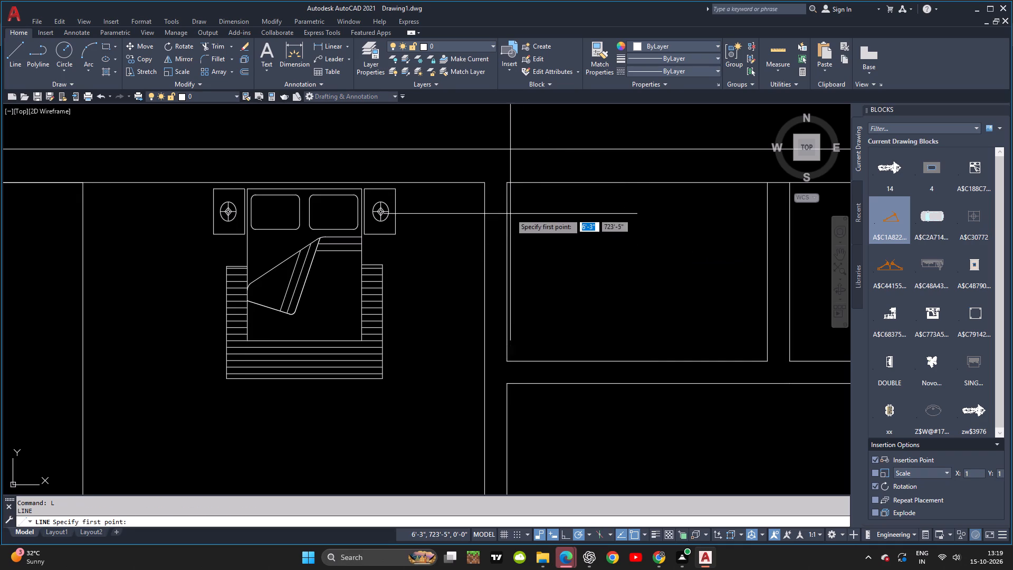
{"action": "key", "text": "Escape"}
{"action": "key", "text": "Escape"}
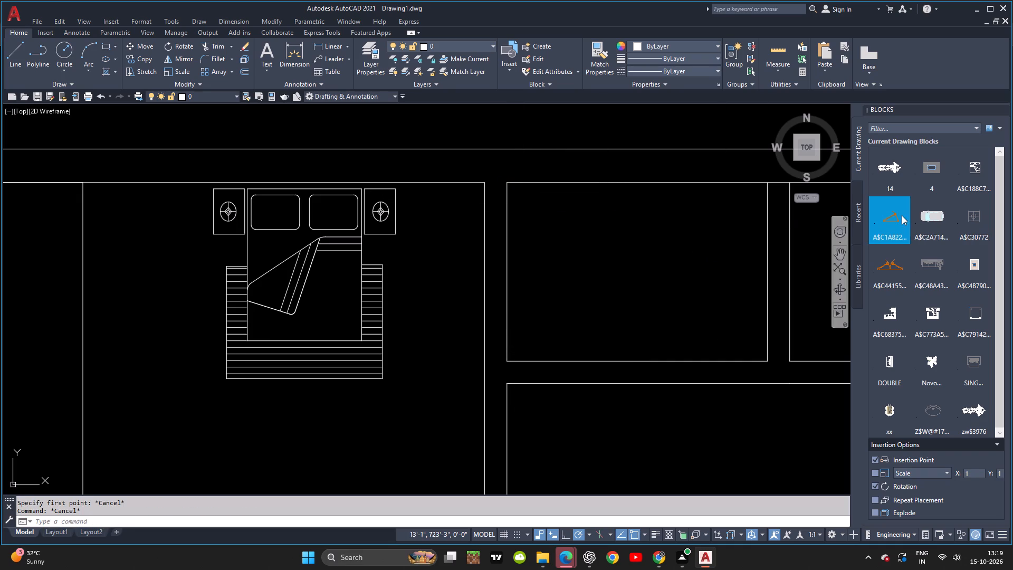
Insert the A$C1A822 single-door block about 4 inches below the upper toilet's north-west corner, rotated with Ortho on to run south along the wall.
{"action": "left_click", "coordinate": [900, 215]}
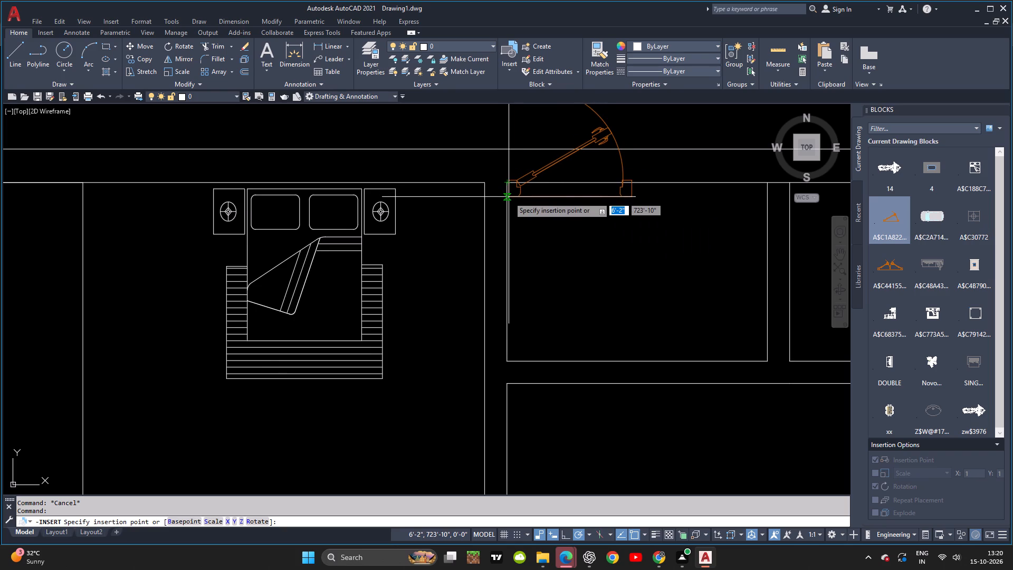
{"action": "left_click", "coordinate": [509, 197]}
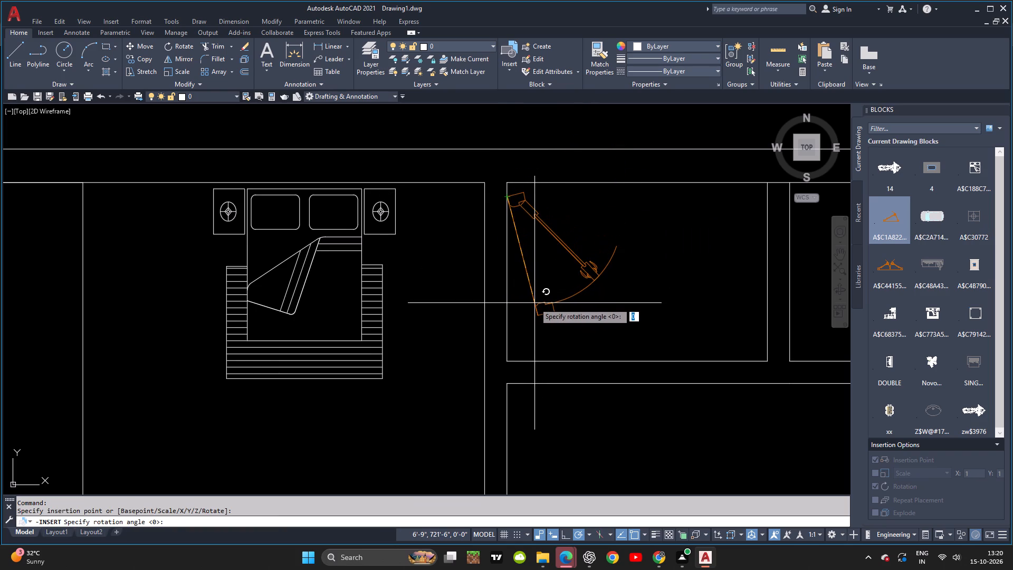
{"action": "key", "text": "F8"}
{"action": "left_click", "coordinate": [534, 316]}
{"action": "left_click", "coordinate": [523, 215]}
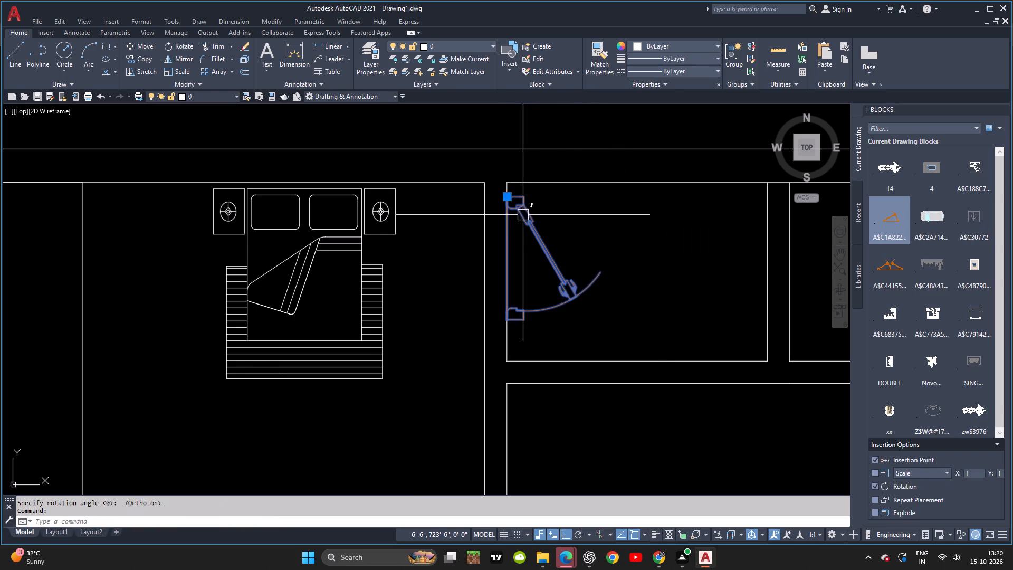
{"action": "key", "text": "Escape"}
{"action": "key", "text": "Escape"}
Draw a short horizontal line from the door block's north corner across the wall to its bedroom-side face.
{"action": "key", "text": "l"}
{"action": "key", "text": "space"}
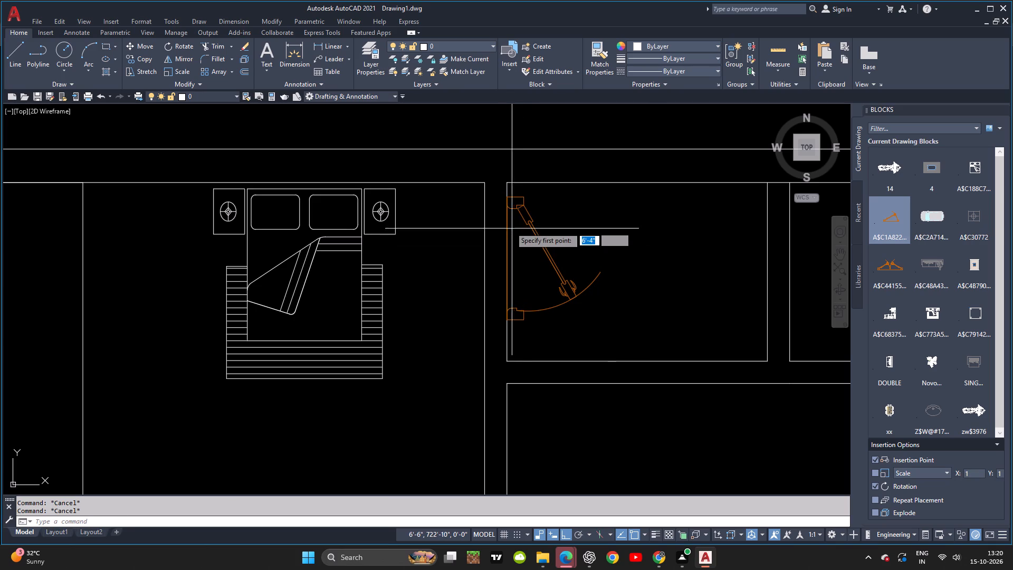
{"action": "left_click", "coordinate": [503, 198]}
{"action": "left_click", "coordinate": [487, 195]}
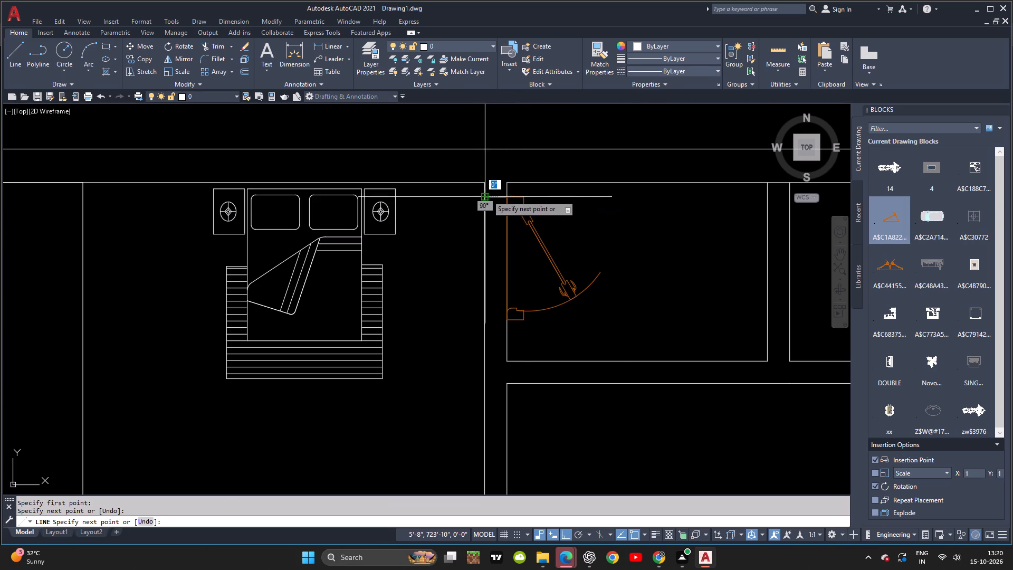
{"action": "key", "text": "Escape"}
{"action": "key", "text": "Escape"}
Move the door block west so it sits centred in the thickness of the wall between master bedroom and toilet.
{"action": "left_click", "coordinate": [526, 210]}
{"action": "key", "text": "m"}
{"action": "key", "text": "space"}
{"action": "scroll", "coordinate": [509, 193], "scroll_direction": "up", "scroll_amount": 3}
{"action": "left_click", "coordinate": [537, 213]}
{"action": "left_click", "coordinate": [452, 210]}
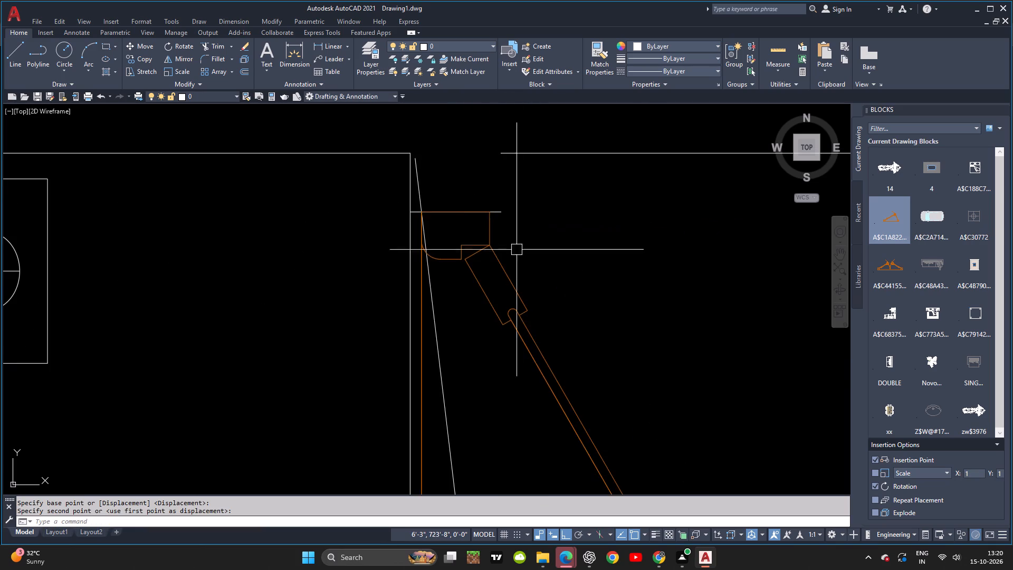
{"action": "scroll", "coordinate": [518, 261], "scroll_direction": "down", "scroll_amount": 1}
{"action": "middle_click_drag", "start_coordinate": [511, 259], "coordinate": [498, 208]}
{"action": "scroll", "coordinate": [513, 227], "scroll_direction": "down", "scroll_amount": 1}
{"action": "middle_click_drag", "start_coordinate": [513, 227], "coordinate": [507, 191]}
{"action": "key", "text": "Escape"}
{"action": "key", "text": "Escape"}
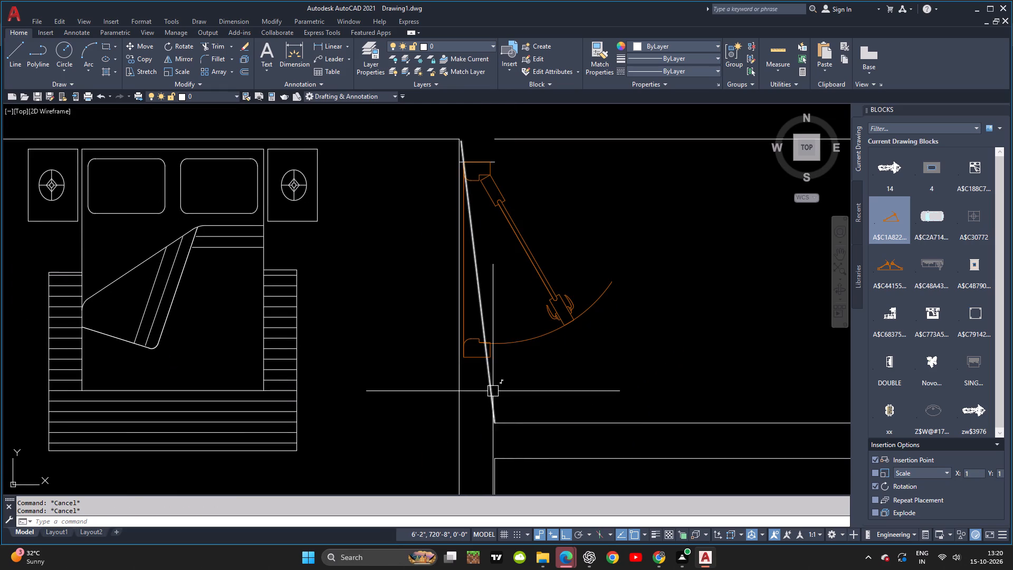
Replace the slanted west wall line of the upper toilet with a straight vertical line between the toilet's two west corners.
{"action": "left_click", "coordinate": [492, 391]}
{"action": "key", "text": "Delete"}
{"action": "key", "text": "Escape"}
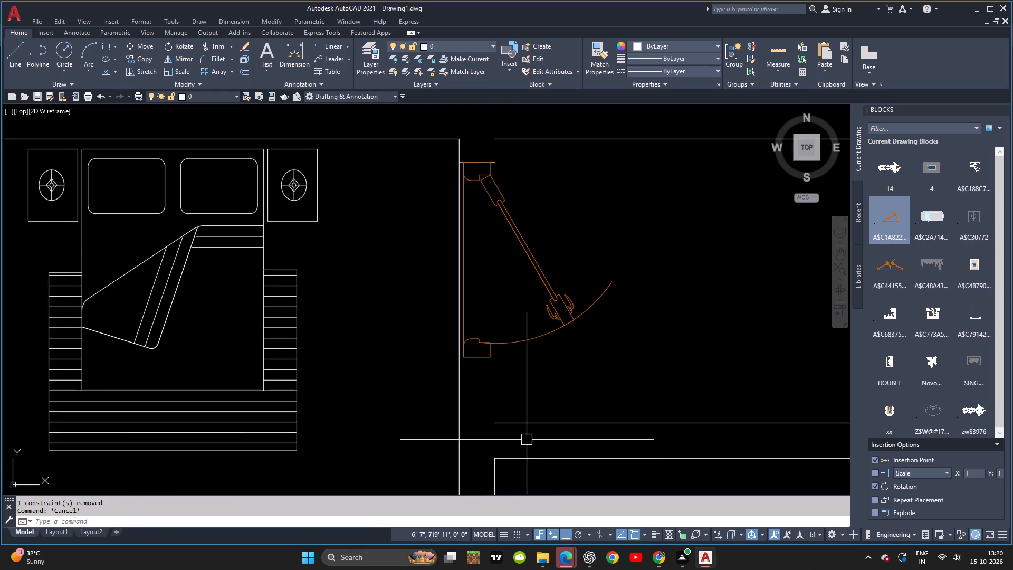
{"action": "key", "text": "l"}
{"action": "key", "text": "space"}
{"action": "left_click", "coordinate": [495, 425]}
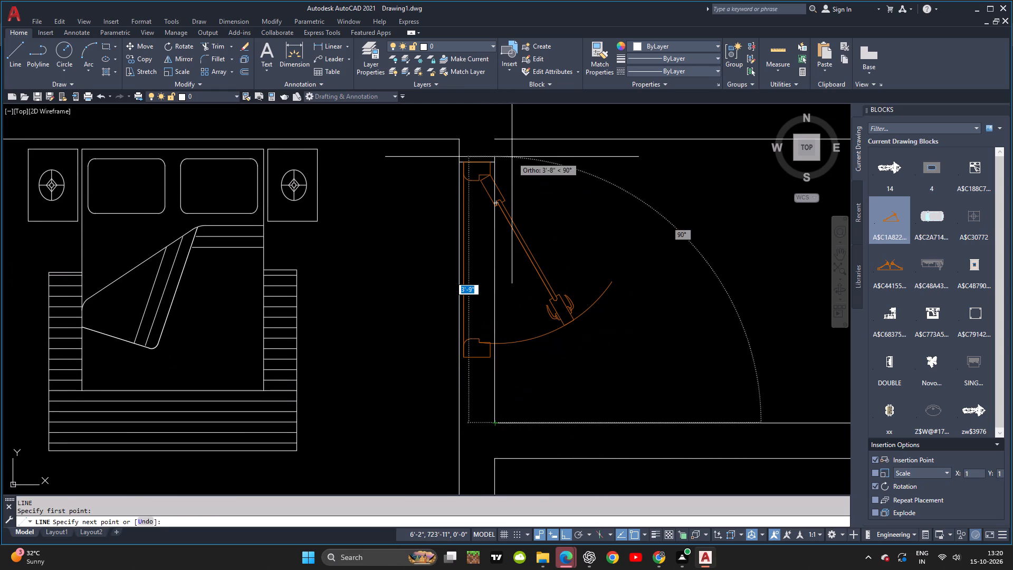
{"action": "left_click", "coordinate": [492, 139]}
{"action": "key", "text": "Escape"}
{"action": "key", "text": "Escape"}
Trim away the toilet-side wall line across the door opening, including the leftover pieces near the north jamb.
{"action": "key", "text": "t"}
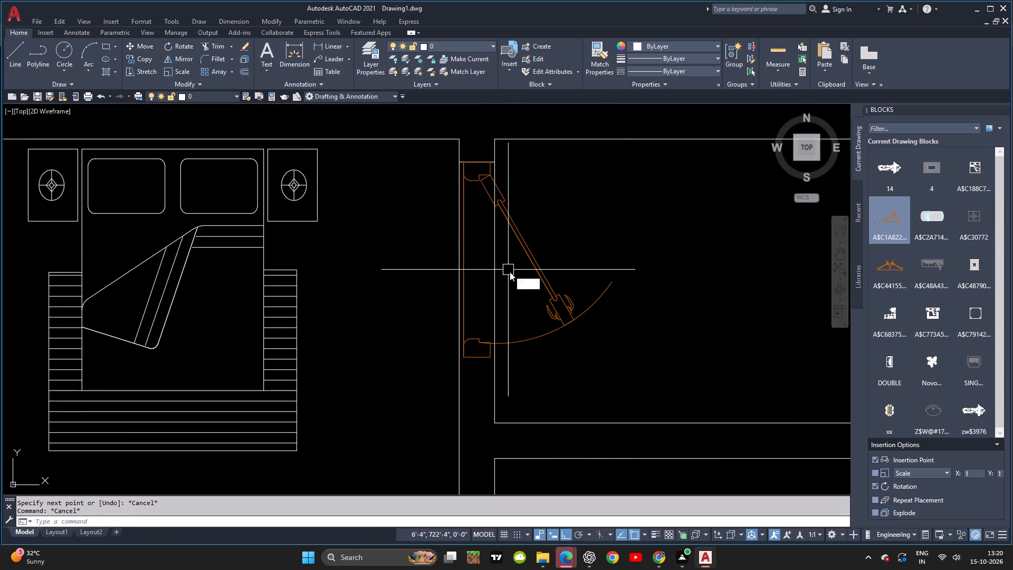
{"action": "key", "text": "r"}
{"action": "key", "text": "space"}
{"action": "key", "text": "space"}
{"action": "left_click", "coordinate": [495, 277]}
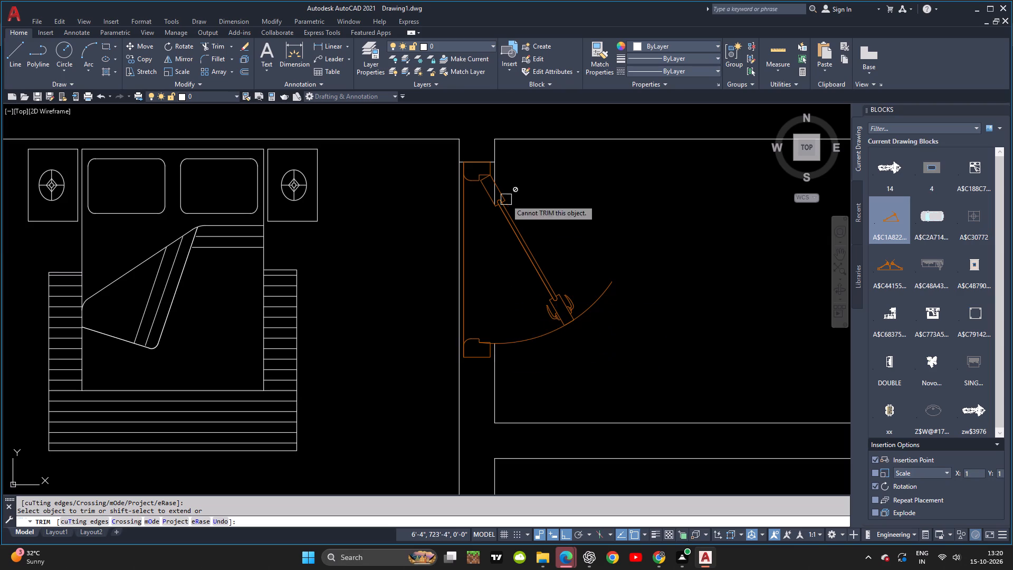
{"action": "scroll", "coordinate": [492, 165], "scroll_direction": "up", "scroll_amount": 5}
{"action": "left_click", "coordinate": [520, 193]}
{"action": "scroll", "coordinate": [519, 194], "scroll_direction": "down", "scroll_amount": 3}
{"action": "middle_click_drag", "start_coordinate": [513, 203], "coordinate": [498, 186]}
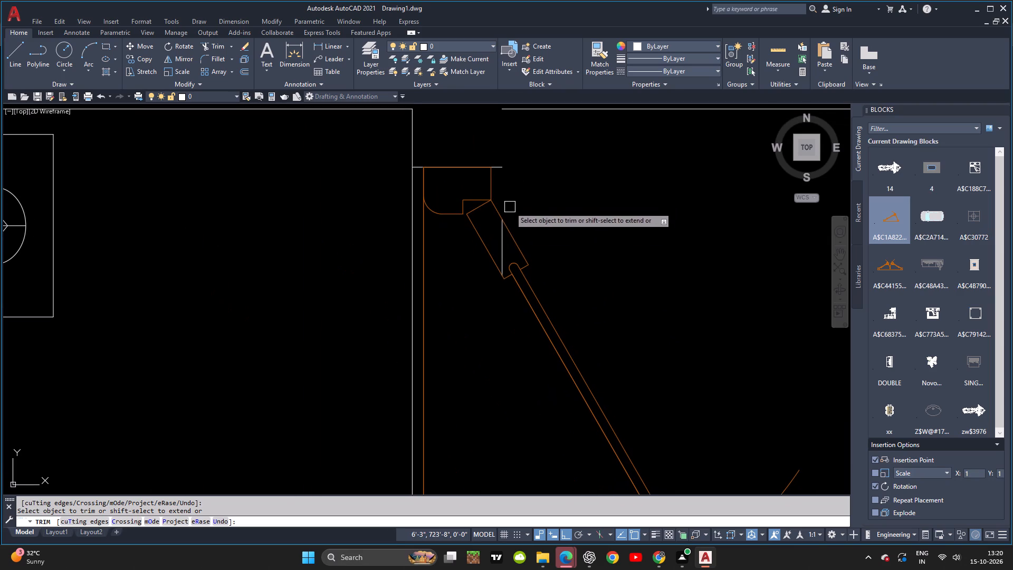
{"action": "left_click", "coordinate": [501, 239]}
{"action": "scroll", "coordinate": [506, 196], "scroll_direction": "down", "scroll_amount": 1}
{"action": "middle_click_drag", "start_coordinate": [507, 199], "coordinate": [511, 230]}
{"action": "key", "text": "Escape"}
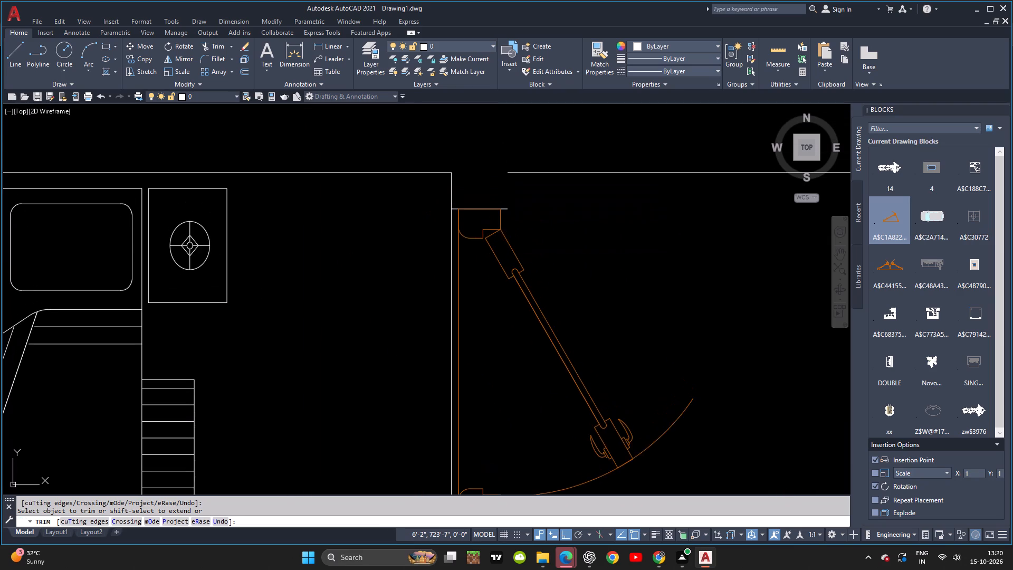
{"action": "key", "text": "Escape"}
Draw a short vertical line from the toilet's north-west corner down to the east end of the north jamb line.
{"action": "key", "text": "l"}
{"action": "key", "text": "space"}
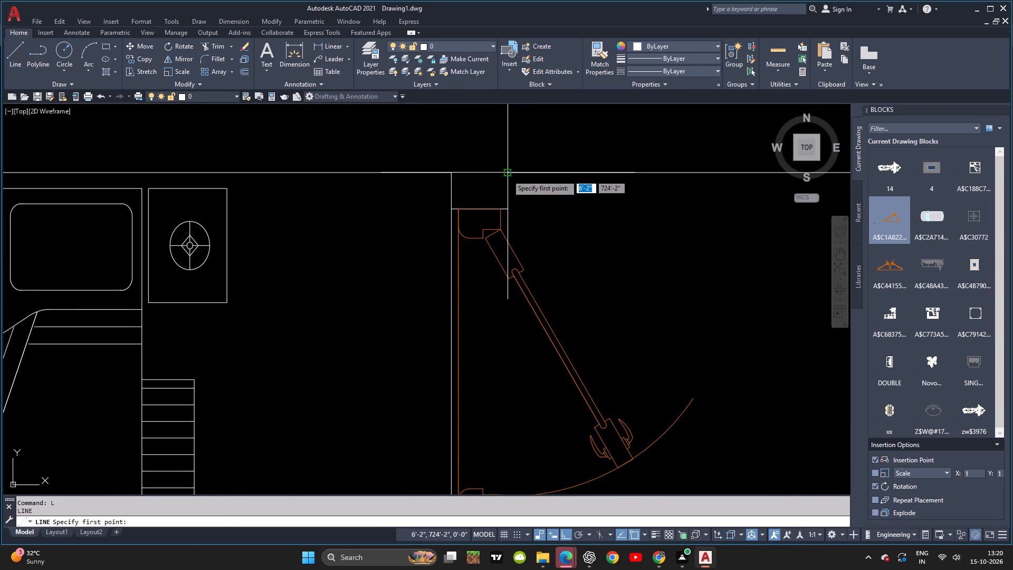
{"action": "left_click", "coordinate": [507, 175]}
{"action": "left_click", "coordinate": [507, 210]}
{"action": "middle_click_drag", "start_coordinate": [522, 304], "coordinate": [517, 260]}
{"action": "key", "text": "Escape"}
Draw the south jamb line at the door block's lower end and stretch it to span the full wall thickness.
{"action": "scroll", "coordinate": [517, 302], "scroll_direction": "down", "scroll_amount": 2}
{"action": "middle_click_drag", "start_coordinate": [508, 332], "coordinate": [501, 256]}
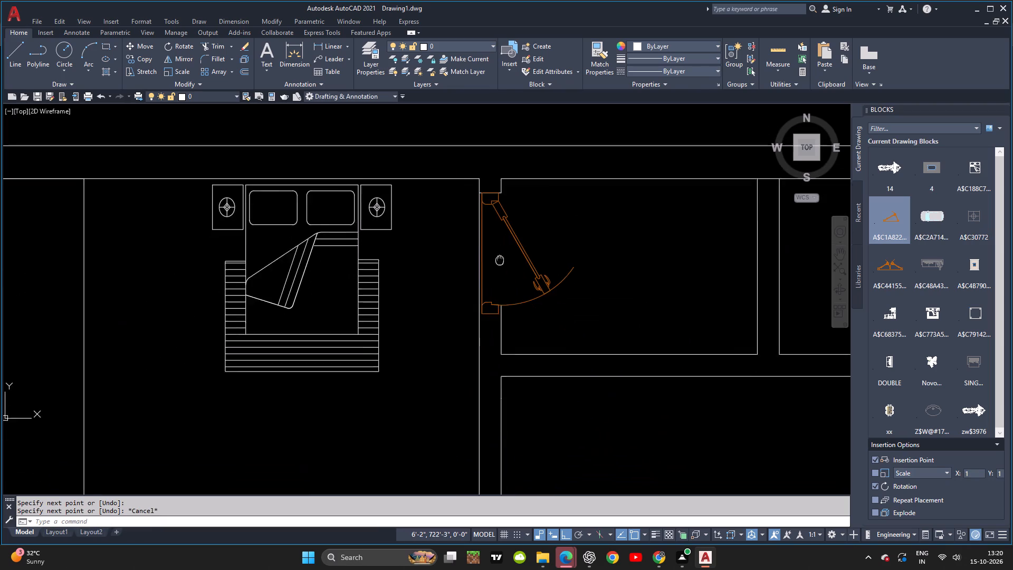
{"action": "middle_click_drag", "start_coordinate": [501, 256], "coordinate": [501, 255]}
{"action": "scroll", "coordinate": [489, 293], "scroll_direction": "up", "scroll_amount": 1}
{"action": "key", "text": "Escape"}
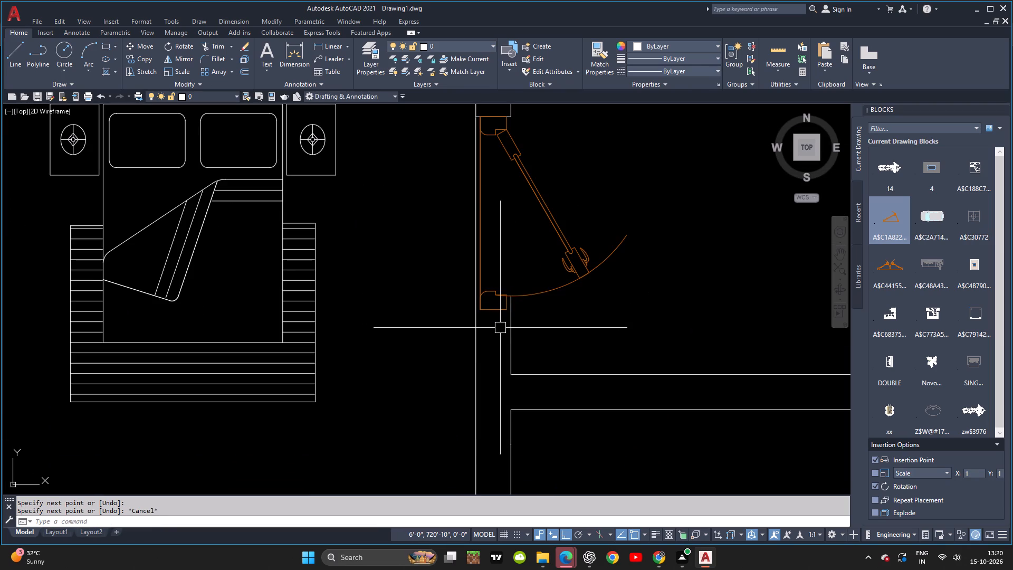
{"action": "key", "text": "Escape"}
{"action": "key", "text": "l"}
{"action": "key", "text": "space"}
{"action": "scroll", "coordinate": [507, 325], "scroll_direction": "up", "scroll_amount": 3}
{"action": "left_click", "coordinate": [503, 276]}
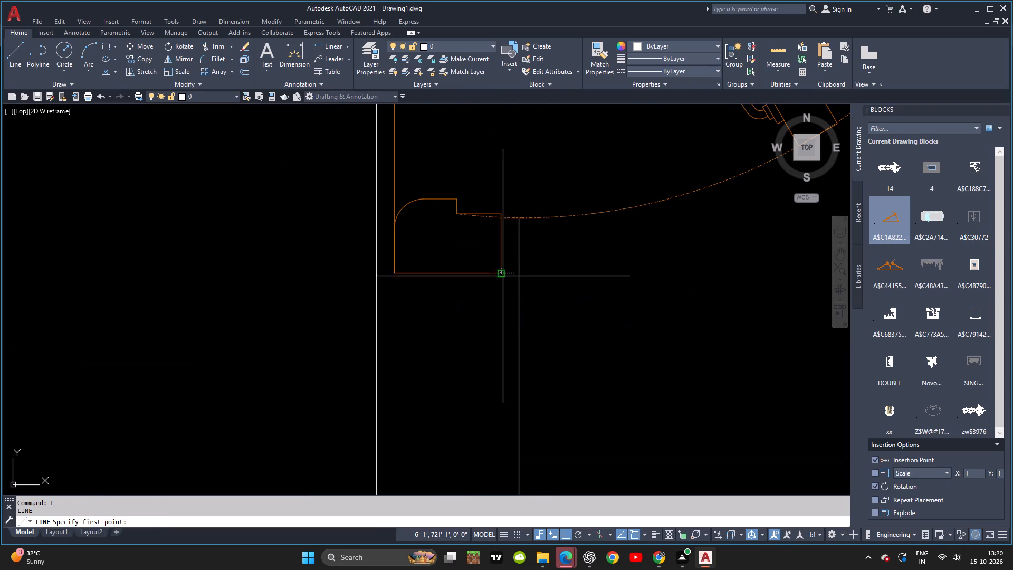
{"action": "left_click", "coordinate": [521, 271]}
{"action": "key", "text": "Escape"}
{"action": "left_click", "coordinate": [509, 273]}
{"action": "left_click", "coordinate": [499, 275]}
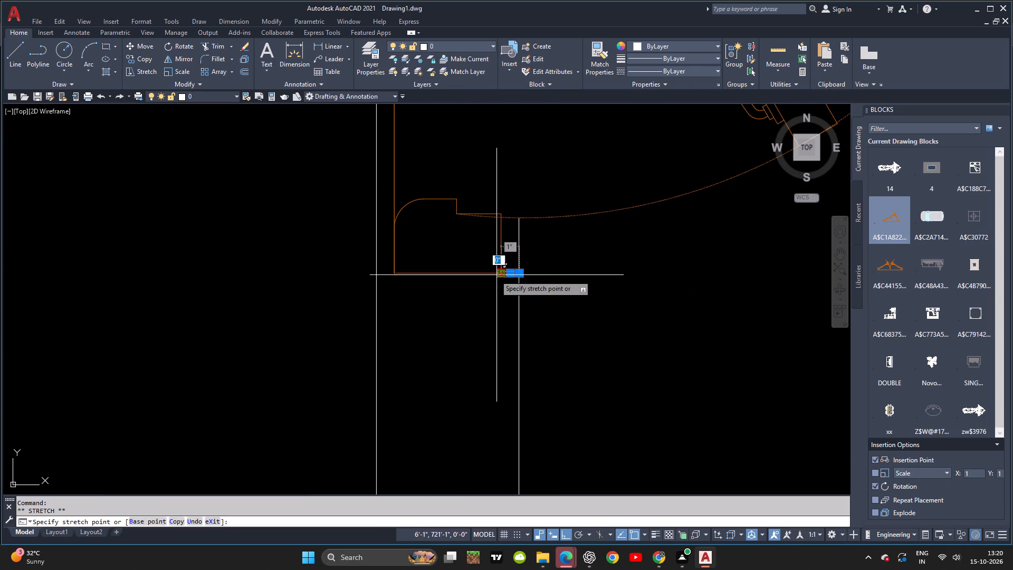
{"action": "left_click", "coordinate": [375, 274]}
{"action": "key", "text": "Escape"}
{"action": "key", "text": "Escape"}
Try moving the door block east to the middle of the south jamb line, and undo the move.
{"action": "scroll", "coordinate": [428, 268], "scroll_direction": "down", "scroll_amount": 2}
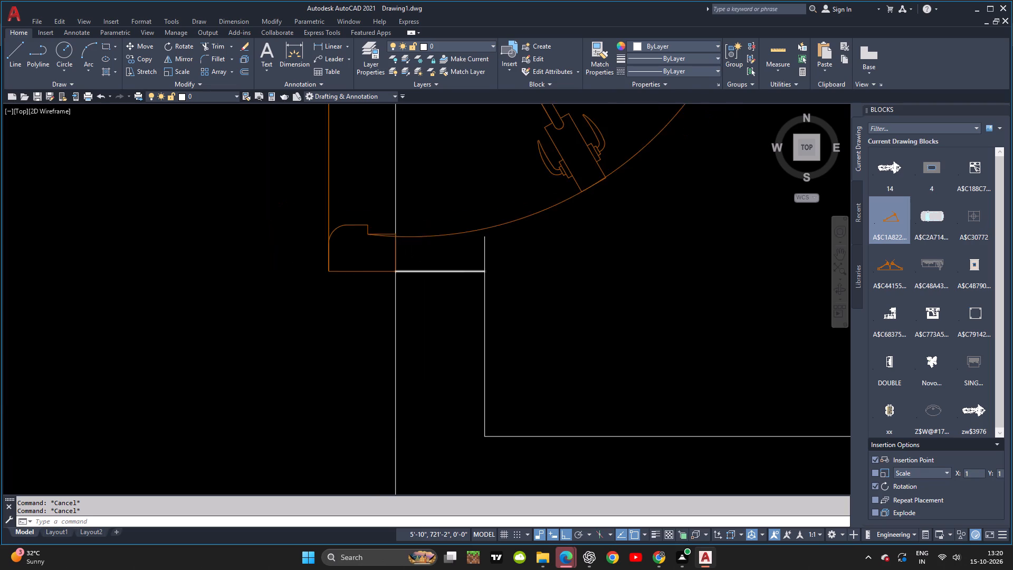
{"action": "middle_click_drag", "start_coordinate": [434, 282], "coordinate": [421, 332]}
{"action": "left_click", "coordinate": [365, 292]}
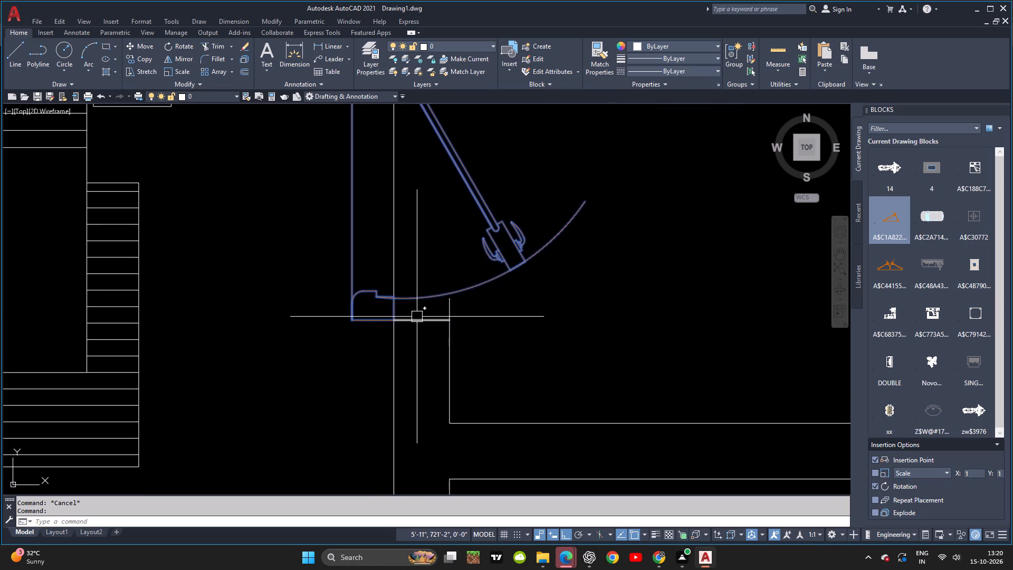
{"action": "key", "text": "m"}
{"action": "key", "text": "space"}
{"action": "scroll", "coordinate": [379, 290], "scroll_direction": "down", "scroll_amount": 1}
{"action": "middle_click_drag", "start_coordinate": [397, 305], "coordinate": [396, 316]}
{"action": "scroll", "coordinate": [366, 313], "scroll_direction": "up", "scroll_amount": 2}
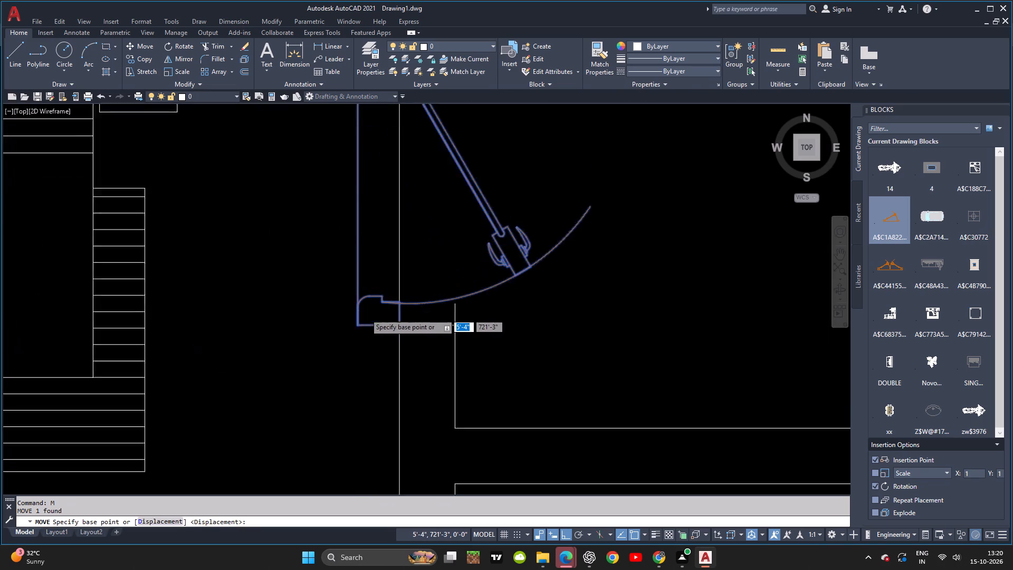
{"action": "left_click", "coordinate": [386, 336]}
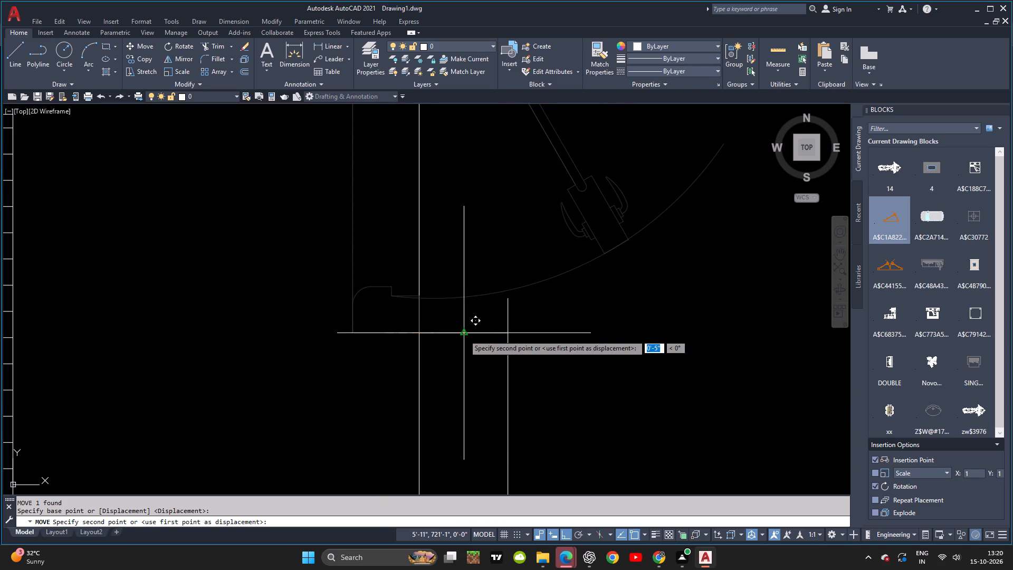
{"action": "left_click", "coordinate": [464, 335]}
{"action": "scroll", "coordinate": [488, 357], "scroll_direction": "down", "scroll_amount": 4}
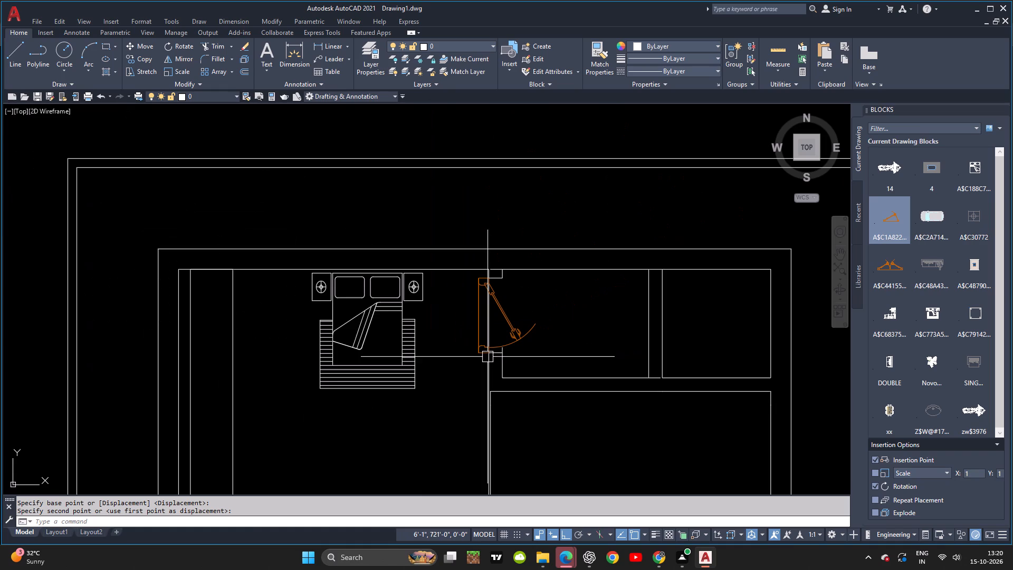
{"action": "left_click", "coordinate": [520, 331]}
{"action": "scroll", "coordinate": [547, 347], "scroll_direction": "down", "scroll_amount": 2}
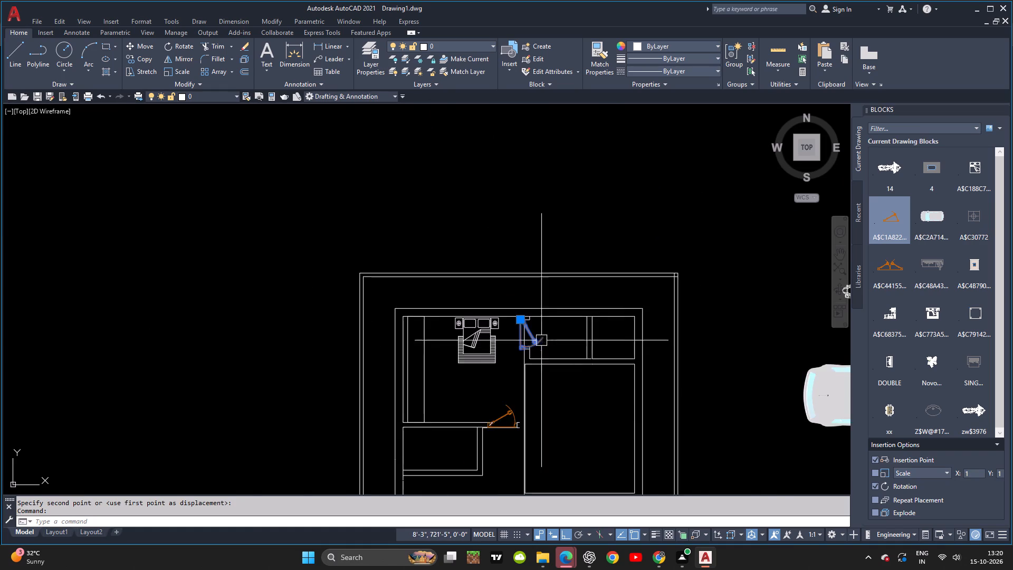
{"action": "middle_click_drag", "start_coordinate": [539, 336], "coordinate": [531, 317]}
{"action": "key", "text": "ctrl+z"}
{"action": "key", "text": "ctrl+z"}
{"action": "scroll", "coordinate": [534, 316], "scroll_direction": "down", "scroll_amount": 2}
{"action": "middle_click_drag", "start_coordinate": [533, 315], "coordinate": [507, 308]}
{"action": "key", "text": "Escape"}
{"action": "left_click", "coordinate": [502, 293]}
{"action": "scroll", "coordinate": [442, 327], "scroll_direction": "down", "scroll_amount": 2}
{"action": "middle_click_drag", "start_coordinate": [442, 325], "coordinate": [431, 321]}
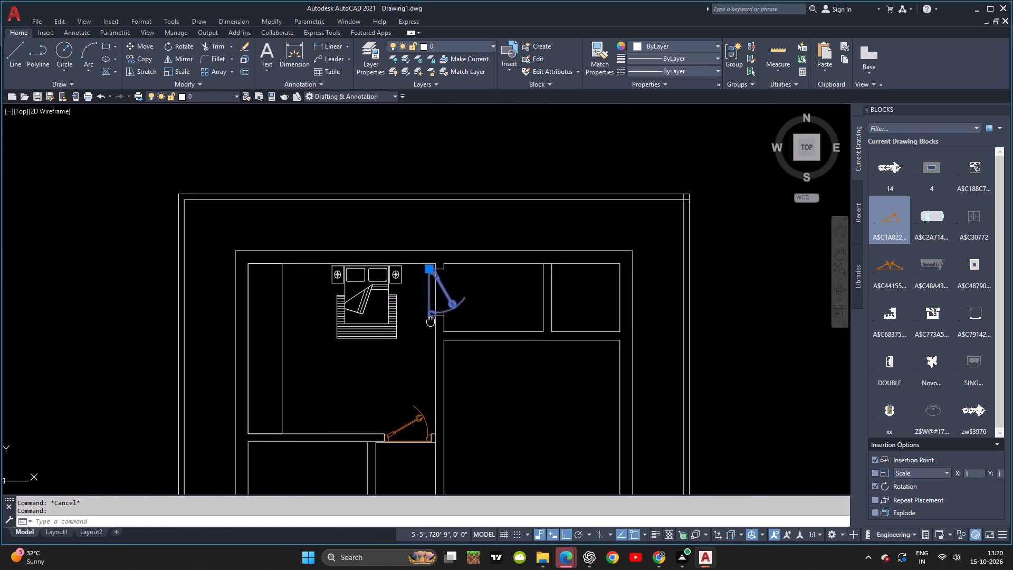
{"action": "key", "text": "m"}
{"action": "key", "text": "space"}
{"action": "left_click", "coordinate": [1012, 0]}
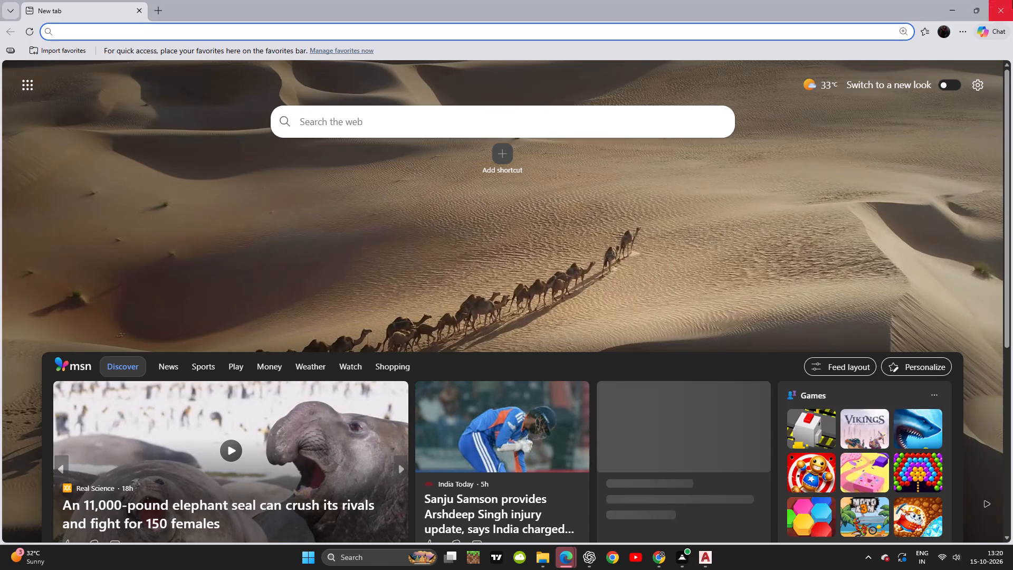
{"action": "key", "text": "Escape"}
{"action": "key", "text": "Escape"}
Delete the misplaced door block from the upper toilet's doorway.
{"action": "left_click", "coordinate": [523, 245]}
{"action": "key", "text": "Delete"}
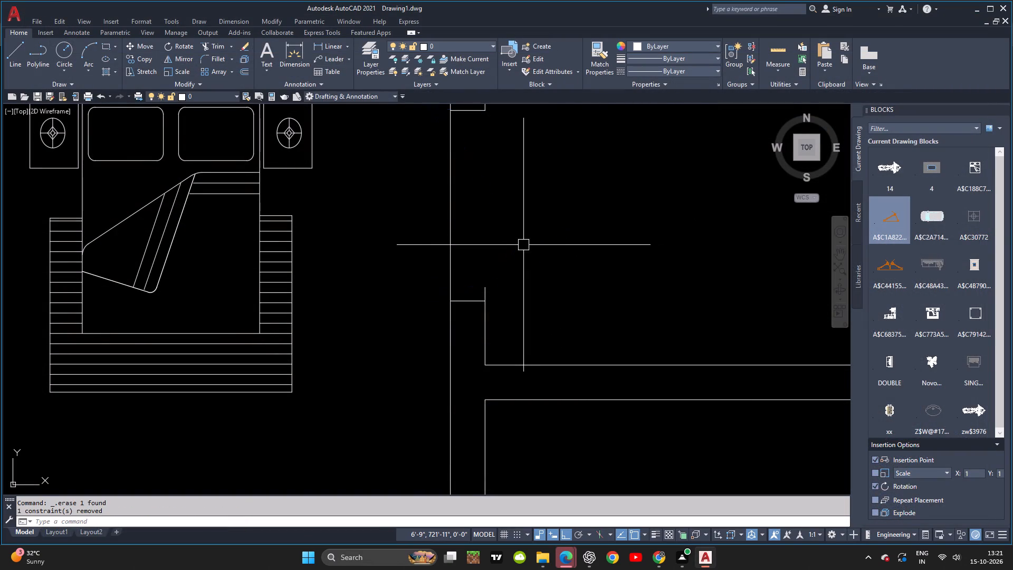
Trim the bedroom-side wall line between the north and south jambs of the upper toilet's doorway.
{"action": "middle_click_drag", "start_coordinate": [530, 256], "coordinate": [526, 224]}
{"action": "scroll", "coordinate": [524, 228], "scroll_direction": "down", "scroll_amount": 2}
{"action": "key", "text": "Escape"}
{"action": "middle_click_drag", "start_coordinate": [521, 230], "coordinate": [517, 230]}
{"action": "key", "text": "Escape"}
{"action": "key", "text": "Escape"}
{"action": "key", "text": "t"}
{"action": "key", "text": "r"}
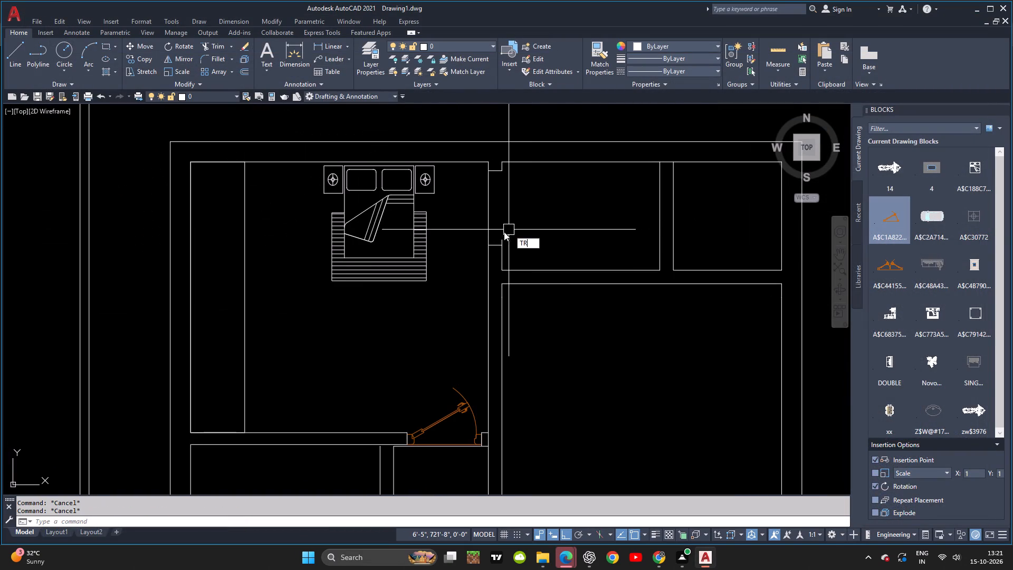
{"action": "key", "text": "space"}
{"action": "key", "text": "space"}
{"action": "left_click", "coordinate": [490, 213]}
{"action": "key", "text": "Escape"}
Trim the toilet-side wall stub that projects past the doorway's south jamb line.
{"action": "scroll", "coordinate": [503, 233], "scroll_direction": "up", "scroll_amount": 4}
{"action": "key", "text": "space"}
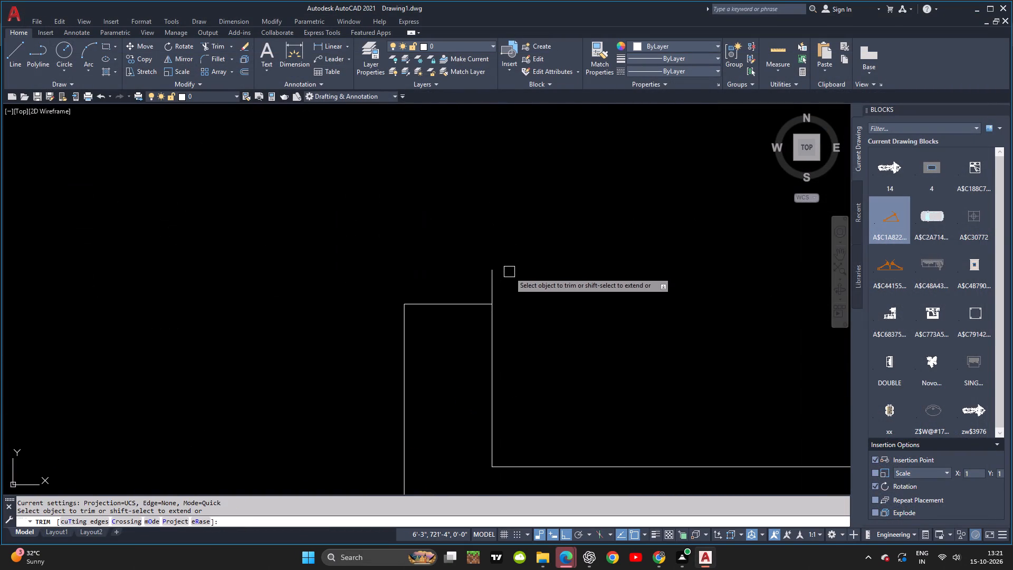
{"action": "key", "text": "space"}
{"action": "left_click", "coordinate": [495, 275]}
{"action": "scroll", "coordinate": [506, 270], "scroll_direction": "down", "scroll_amount": 3}
{"action": "middle_click_drag", "start_coordinate": [524, 326], "coordinate": [531, 355]}
{"action": "key", "text": "Escape"}
{"action": "key", "text": "Escape"}
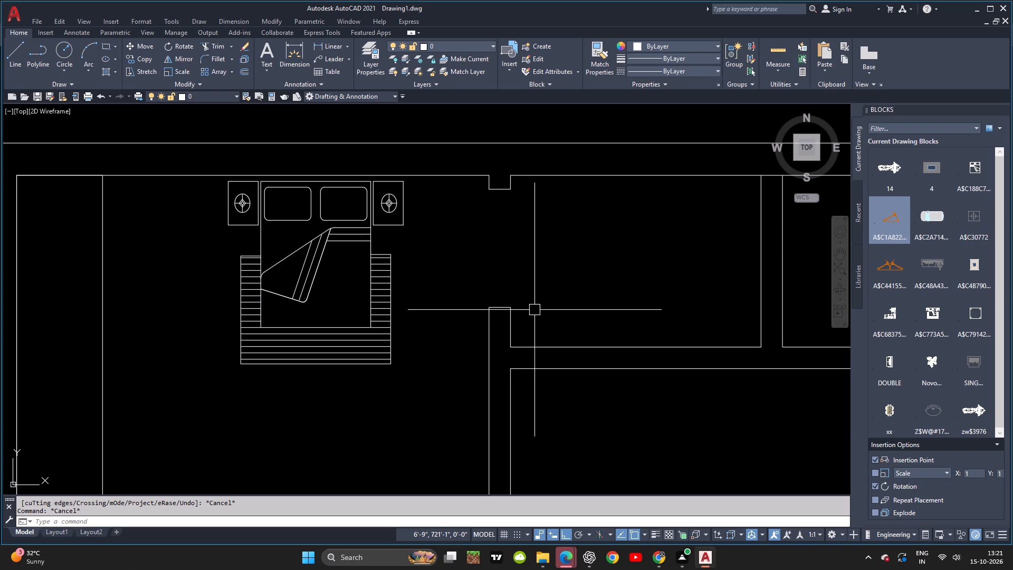
Insert the A$C1A822 single-door block at the midpoint of the doorway's north jamb, rotated to run south to the other jamb.
{"action": "left_click", "coordinate": [889, 224]}
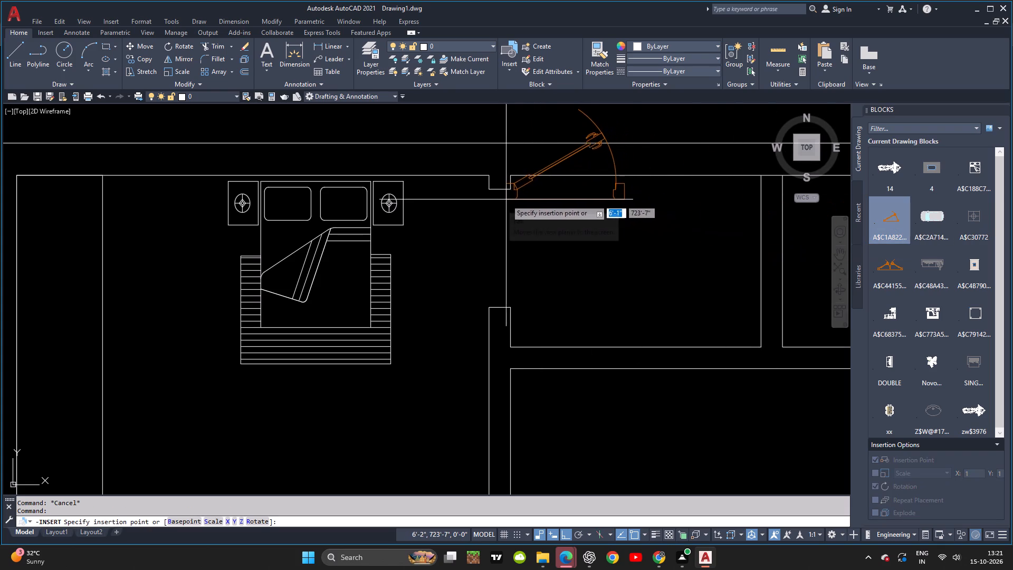
{"action": "left_click", "coordinate": [500, 186]}
{"action": "left_click", "coordinate": [497, 259]}
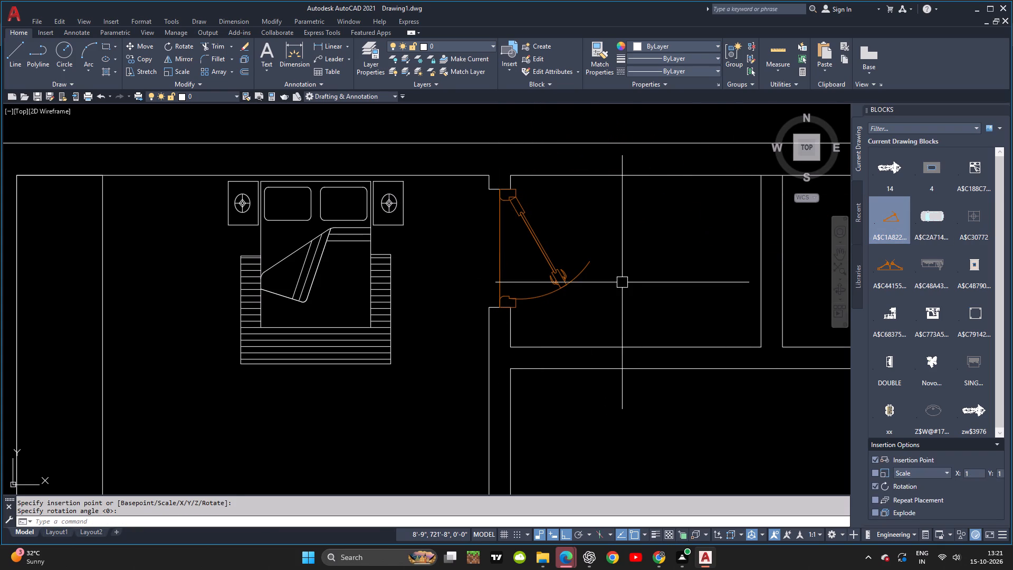
{"action": "key", "text": "Escape"}
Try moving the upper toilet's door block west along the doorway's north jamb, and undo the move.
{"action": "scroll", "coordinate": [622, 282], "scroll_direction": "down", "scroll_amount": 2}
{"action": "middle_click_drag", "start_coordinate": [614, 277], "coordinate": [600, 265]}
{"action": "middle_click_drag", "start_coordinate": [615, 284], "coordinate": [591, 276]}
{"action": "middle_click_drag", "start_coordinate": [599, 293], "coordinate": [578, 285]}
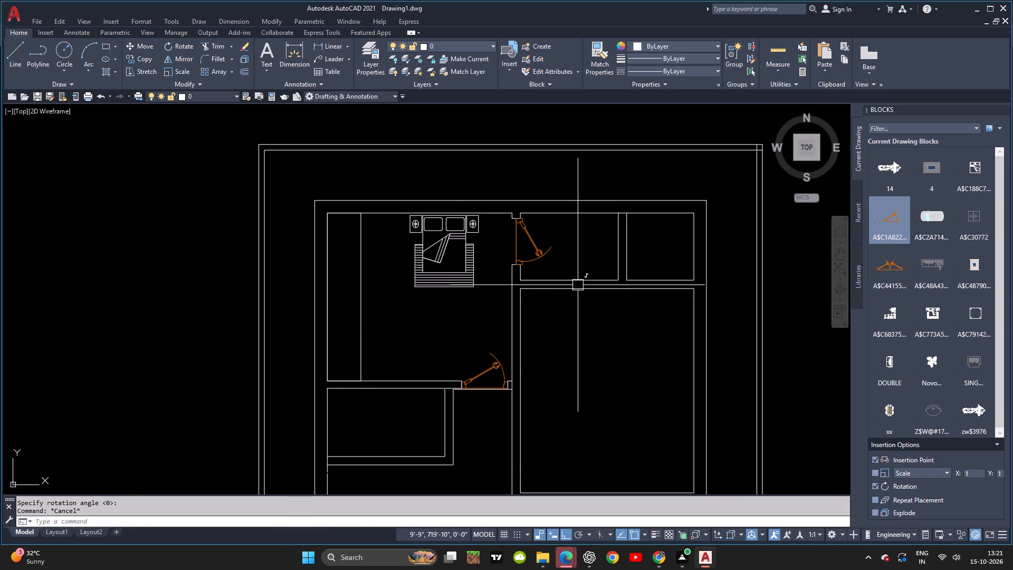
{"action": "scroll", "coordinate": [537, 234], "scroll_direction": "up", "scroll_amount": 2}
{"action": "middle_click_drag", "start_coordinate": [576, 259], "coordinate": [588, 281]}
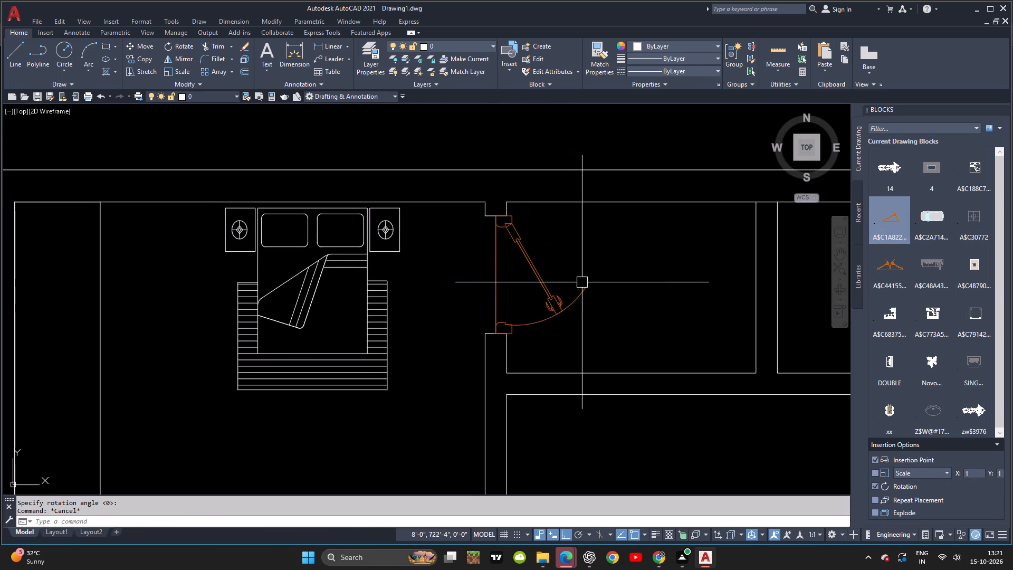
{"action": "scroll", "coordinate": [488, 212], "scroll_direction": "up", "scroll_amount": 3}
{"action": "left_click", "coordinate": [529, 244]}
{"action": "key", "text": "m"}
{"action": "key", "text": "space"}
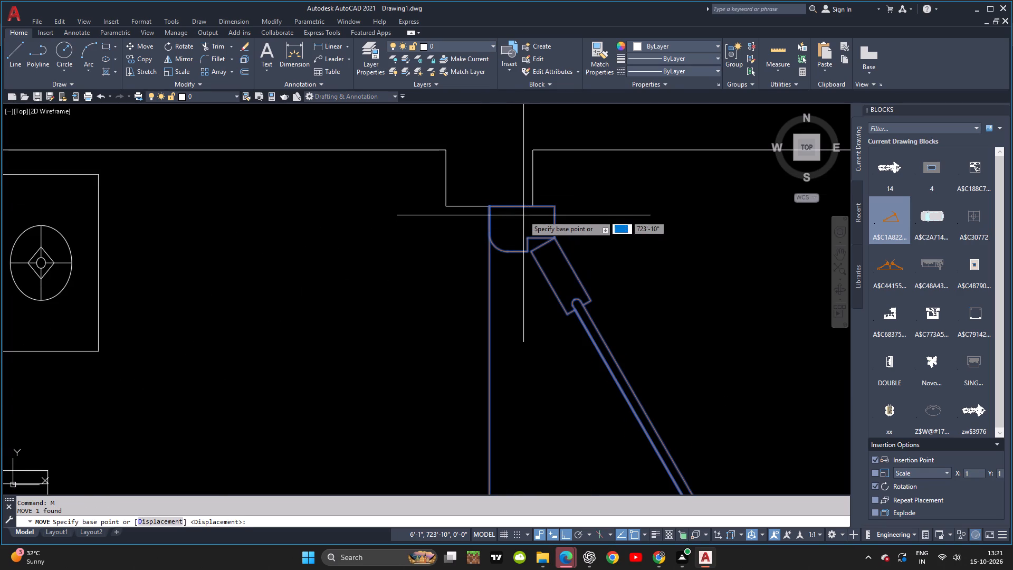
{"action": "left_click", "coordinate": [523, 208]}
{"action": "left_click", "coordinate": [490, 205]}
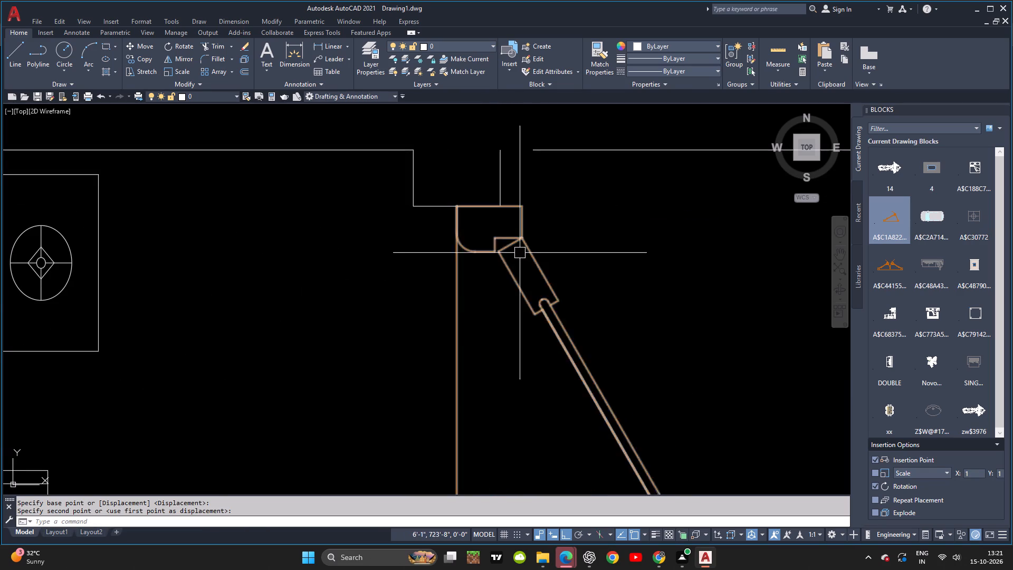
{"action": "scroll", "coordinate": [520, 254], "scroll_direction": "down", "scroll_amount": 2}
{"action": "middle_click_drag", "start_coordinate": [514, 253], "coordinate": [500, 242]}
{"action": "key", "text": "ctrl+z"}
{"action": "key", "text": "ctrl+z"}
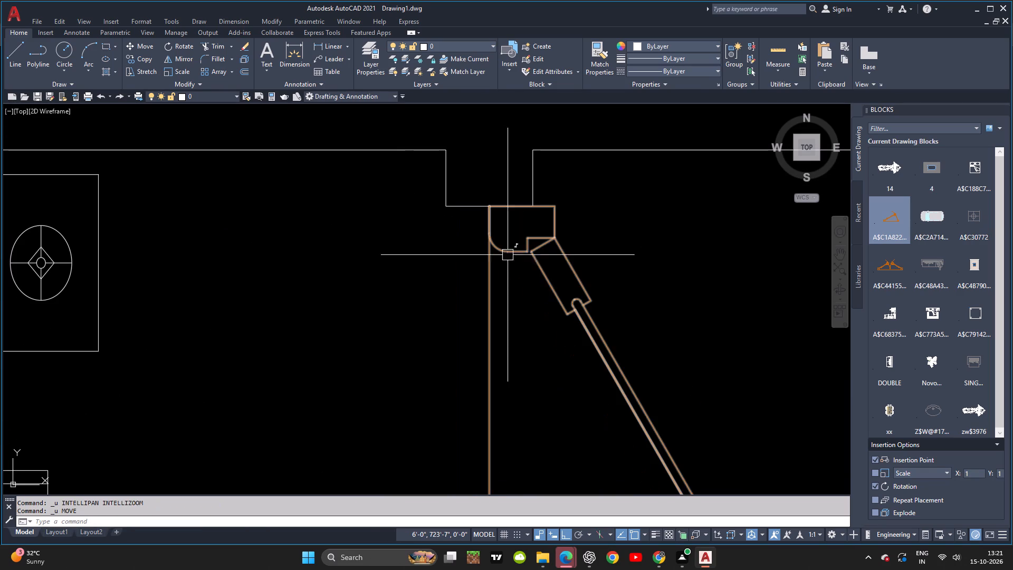
Delete the door block from the upper toilet's doorway.
{"action": "left_click", "coordinate": [561, 259]}
{"action": "key", "text": "Delete"}
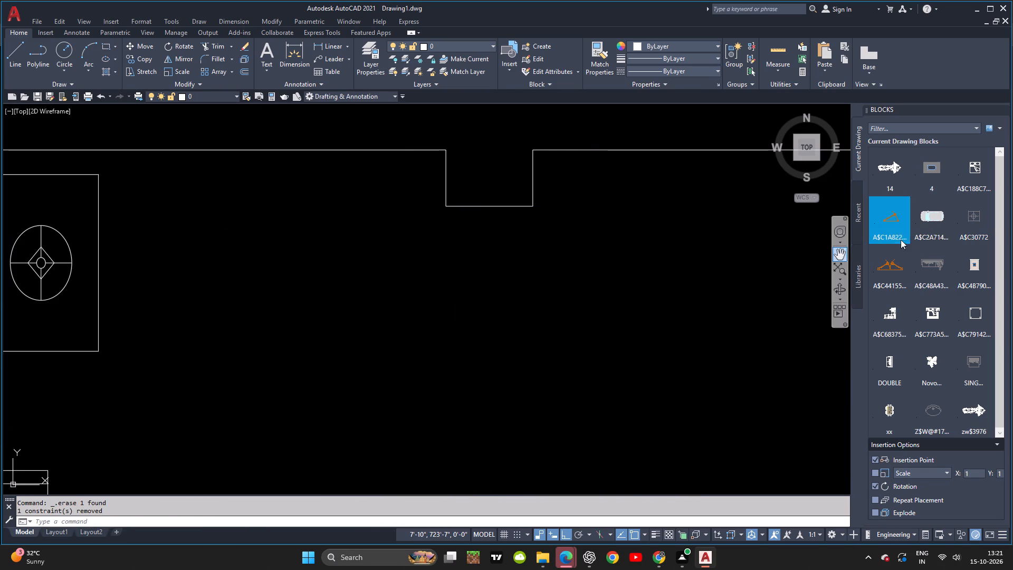
Insert the A$C1A822 single-door block near the west end of the upper toilet doorway's north jamb, rotated to run south.
{"action": "left_click", "coordinate": [899, 228]}
{"action": "key", "text": "m"}
{"action": "key", "text": "space"}
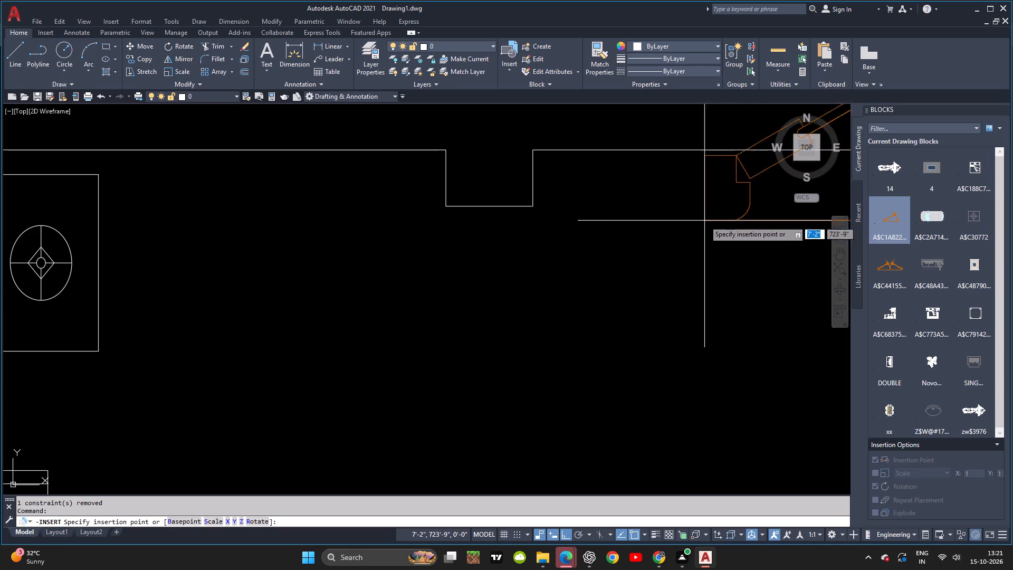
{"action": "left_click", "coordinate": [460, 207]}
{"action": "left_click", "coordinate": [462, 299]}
{"action": "middle_click_drag", "start_coordinate": [566, 309], "coordinate": [561, 224]}
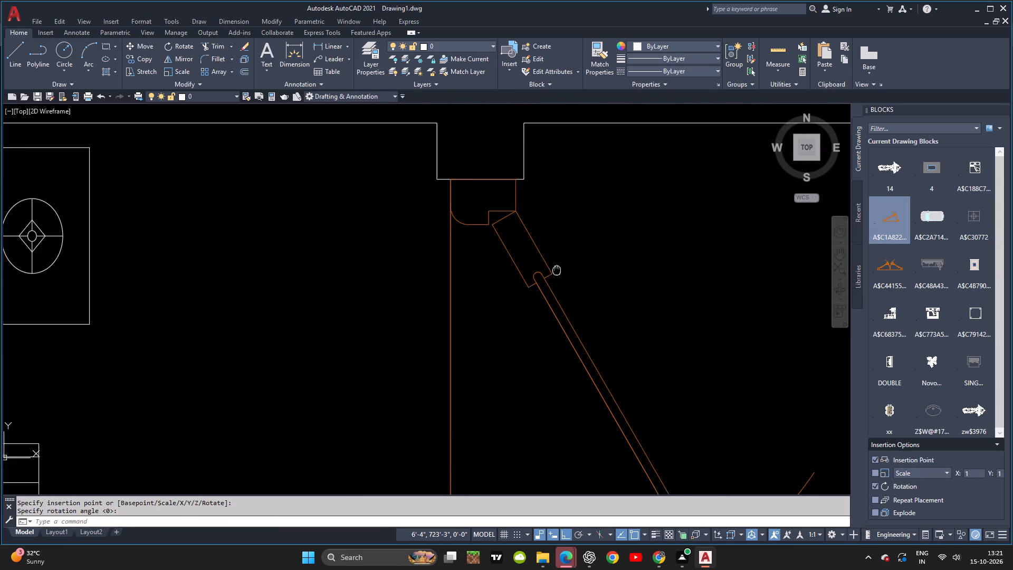
{"action": "scroll", "coordinate": [567, 208], "scroll_direction": "down", "scroll_amount": 2}
{"action": "scroll", "coordinate": [645, 277], "scroll_direction": "down", "scroll_amount": 1}
{"action": "middle_click_drag", "start_coordinate": [639, 277], "coordinate": [602, 271]}
{"action": "key", "text": "Escape"}
Examine the reference plan for the door position in the northeast corner toilet and compare it with the drawing.
{"action": "middle_click_drag", "start_coordinate": [676, 342], "coordinate": [653, 336]}
{"action": "scroll", "coordinate": [652, 336], "scroll_direction": "down", "scroll_amount": 2}
{"action": "middle_click_drag", "start_coordinate": [647, 333], "coordinate": [628, 303]}
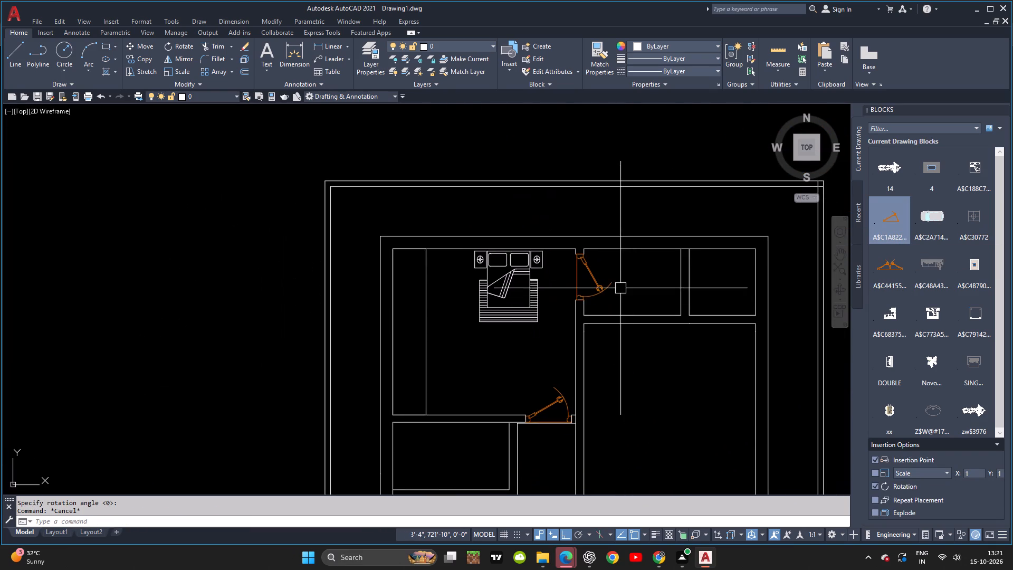
{"action": "key", "text": "alt+Tab"}
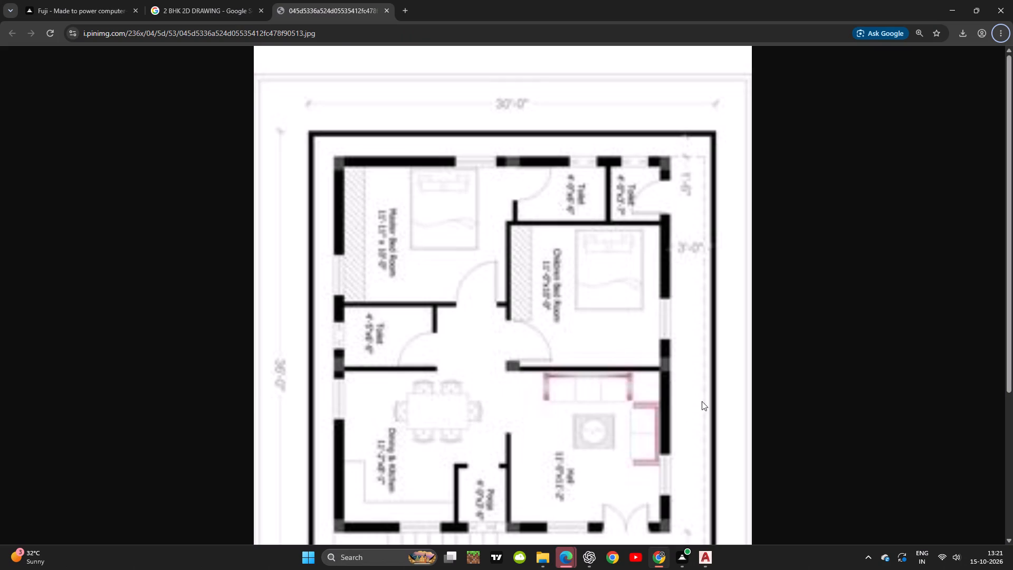
{"action": "key", "text": "alt+Tab"}
{"action": "middle_click_drag", "start_coordinate": [651, 325], "coordinate": [610, 316]}
{"action": "middle_click_drag", "start_coordinate": [638, 317], "coordinate": [594, 317]}
{"action": "middle_click_drag", "start_coordinate": [609, 313], "coordinate": [597, 311]}
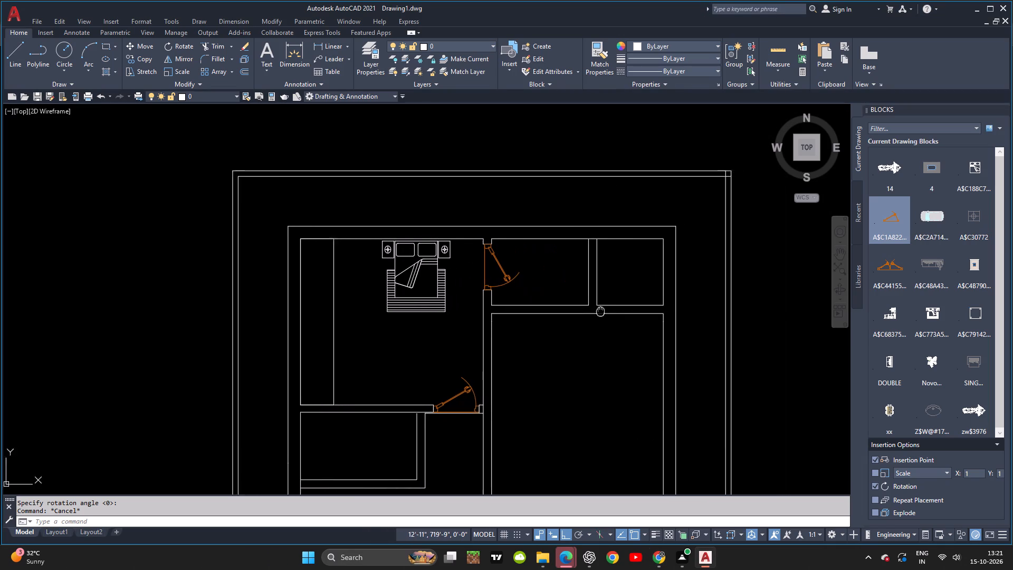
{"action": "middle_click_drag", "start_coordinate": [597, 311], "coordinate": [591, 311]}
{"action": "middle_click", "coordinate": [591, 311]}
{"action": "middle_click_drag", "start_coordinate": [614, 315], "coordinate": [590, 311]}
{"action": "key", "text": "alt+Tab"}
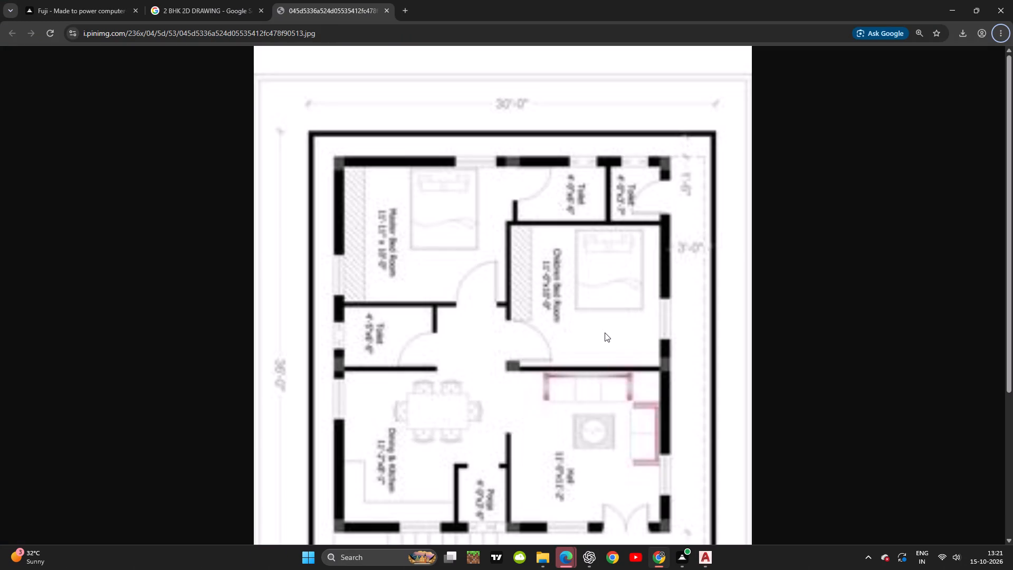
{"action": "key", "text": "alt+Tab"}
{"action": "scroll", "coordinate": [635, 283], "scroll_direction": "up", "scroll_amount": 1}
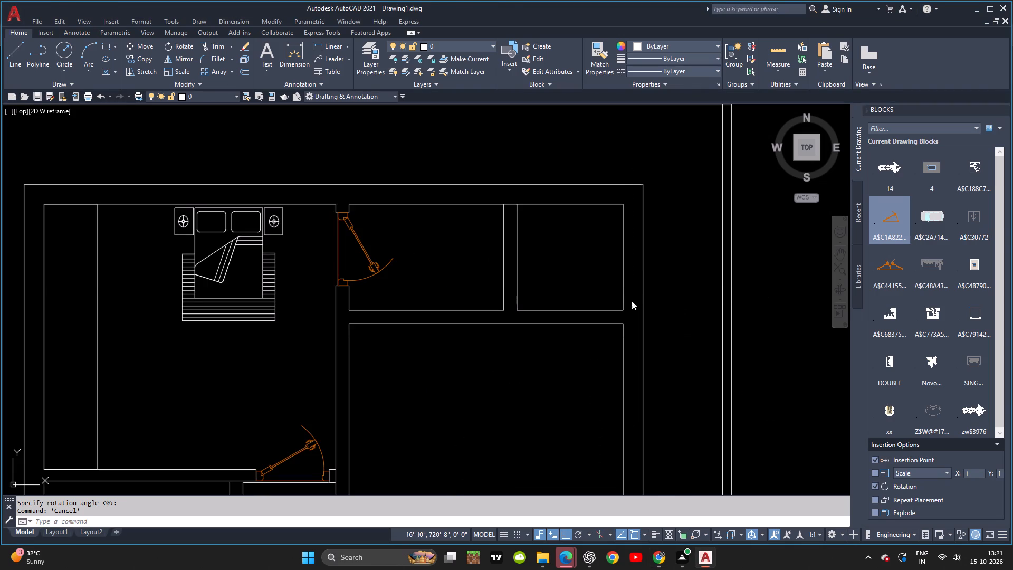
{"action": "key", "text": "alt+Tab"}
{"action": "key", "text": "alt+Tab"}
{"action": "key", "text": "Escape"}
{"action": "key", "text": "Escape"}
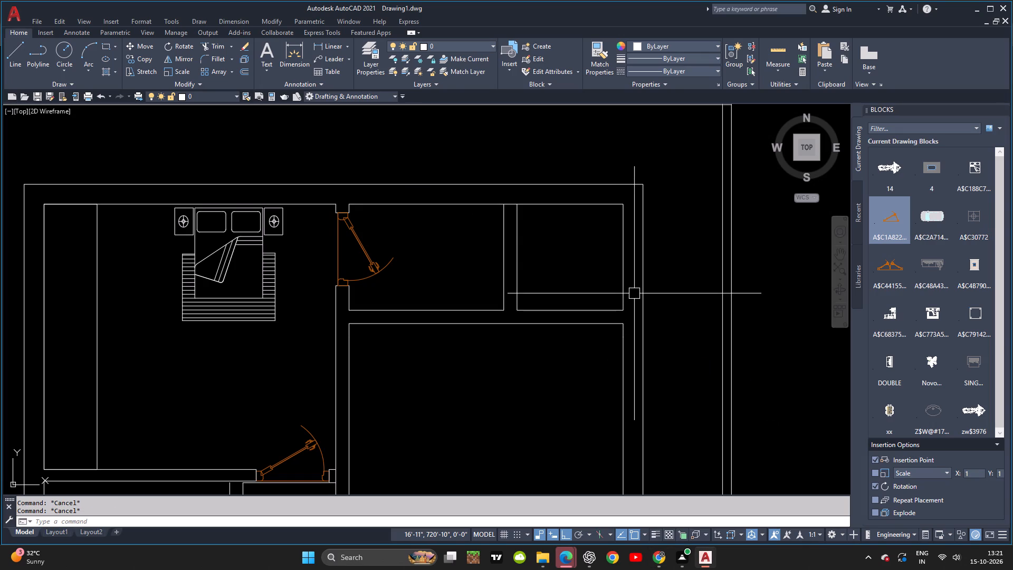
Draw a line 6" north from the northeast toilet's inner southeast corner, continuing east across the wall to form the south jamb.
{"action": "key", "text": "l"}
{"action": "key", "text": "space"}
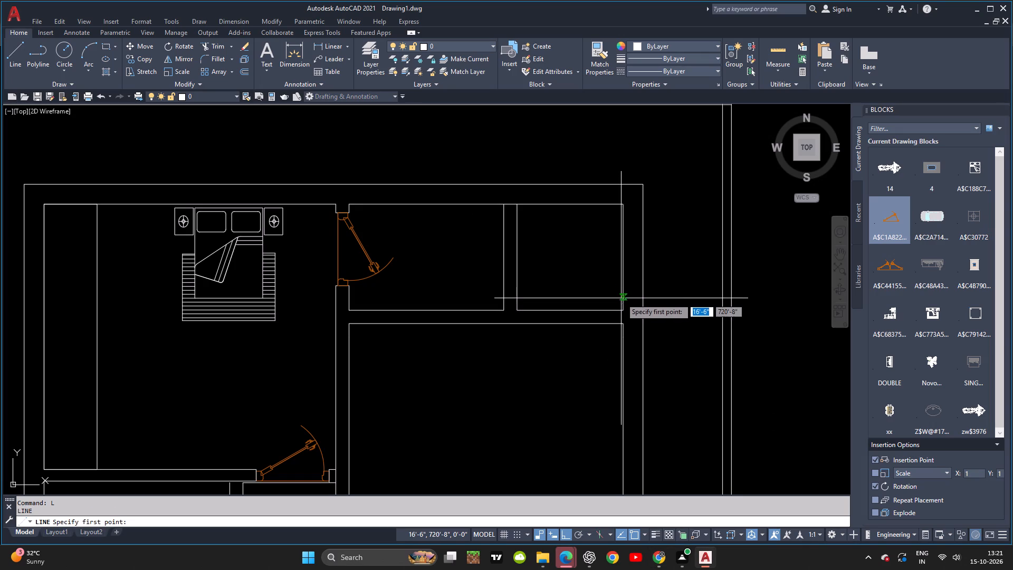
{"action": "left_click", "coordinate": [622, 311]}
{"action": "key", "text": "6"}
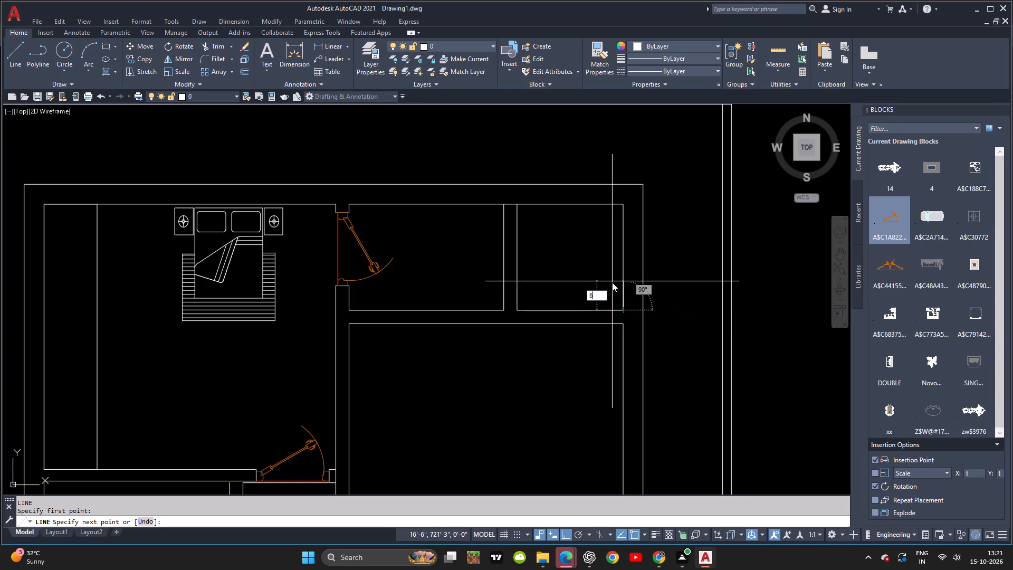
{"action": "key", "text": "Return"}
{"action": "left_click", "coordinate": [638, 293]}
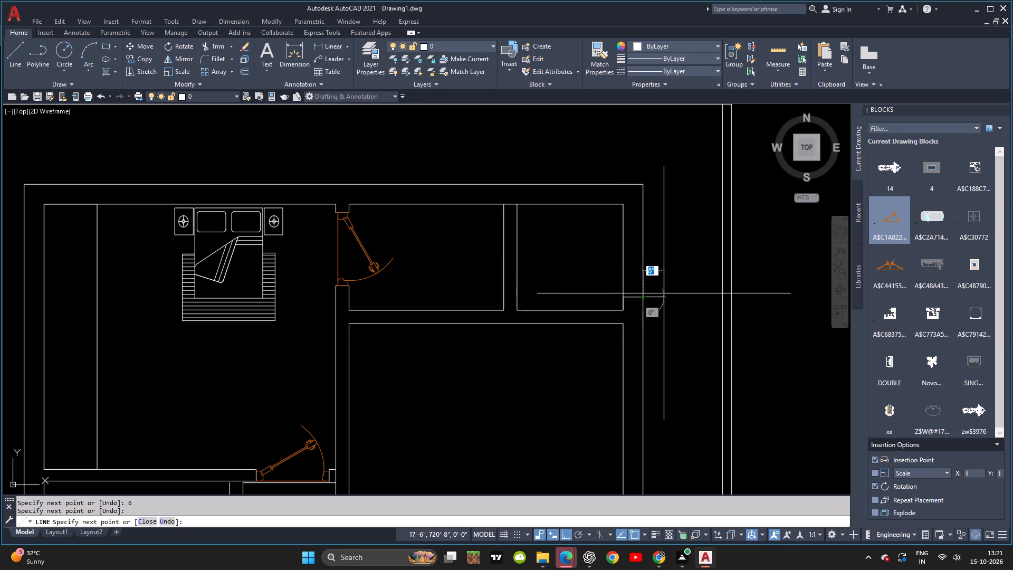
{"action": "key", "text": "Escape"}
{"action": "key", "text": "Escape"}
{"action": "key", "text": "Escape"}
{"action": "key", "text": "Escape"}
{"action": "key", "text": "Escape"}
{"action": "key", "text": "Escape"}
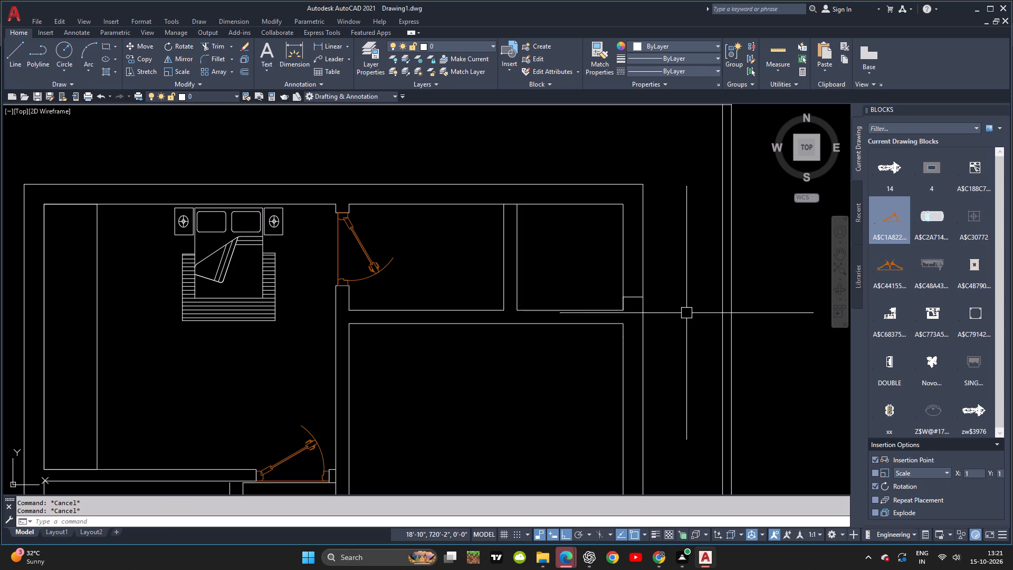
Insert the A$C1A822 single-door block on the northeast toilet's south jamb line, rotated north along the east wall.
{"action": "left_click", "coordinate": [883, 223]}
{"action": "scroll", "coordinate": [634, 284], "scroll_direction": "up", "scroll_amount": 5}
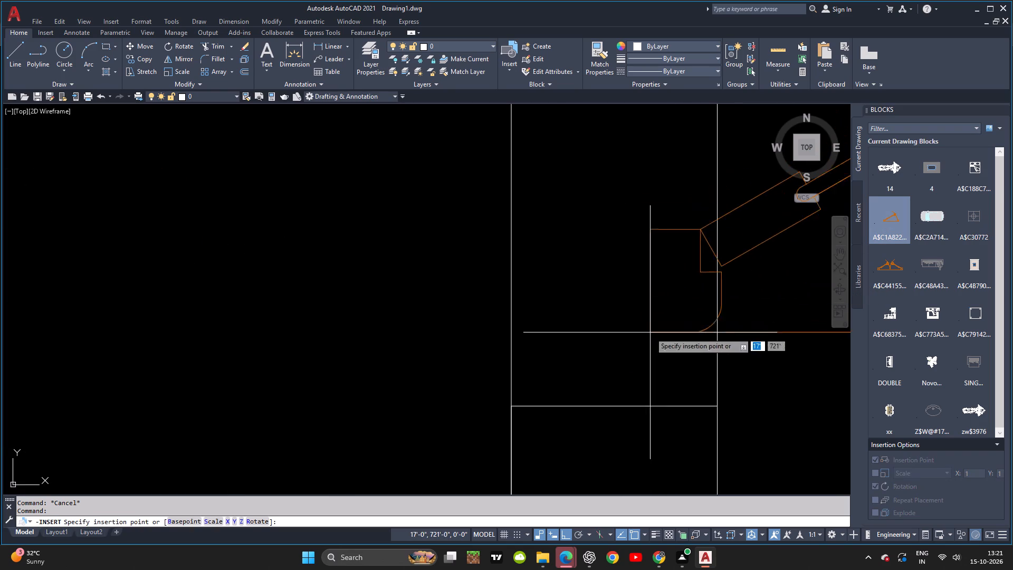
{"action": "left_click", "coordinate": [682, 404]}
{"action": "left_click", "coordinate": [647, 266]}
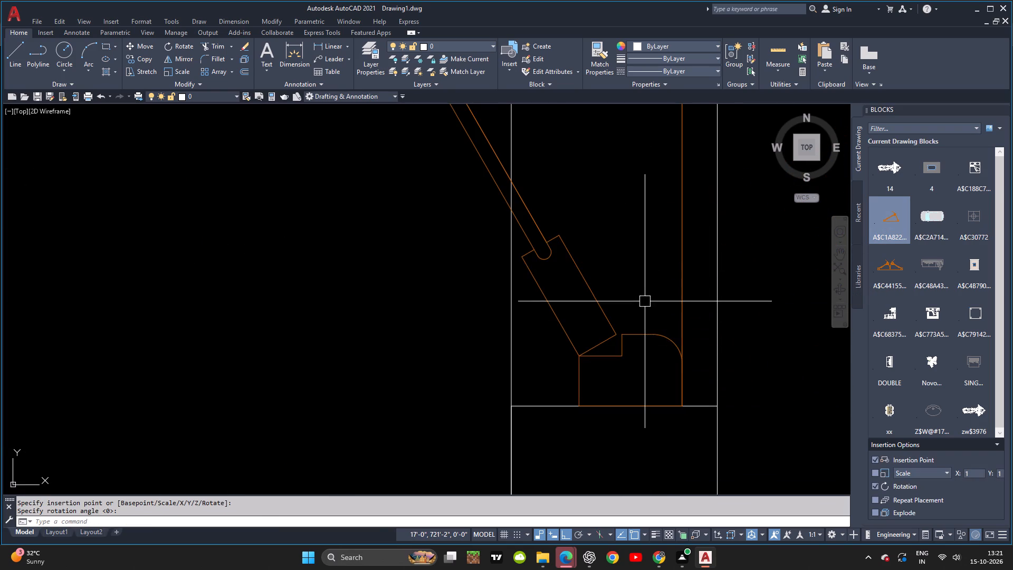
{"action": "scroll", "coordinate": [644, 304], "scroll_direction": "down", "scroll_amount": 1}
{"action": "middle_click_drag", "start_coordinate": [624, 301], "coordinate": [611, 298]}
{"action": "scroll", "coordinate": [620, 300], "scroll_direction": "down", "scroll_amount": 2}
{"action": "middle_click_drag", "start_coordinate": [605, 326], "coordinate": [596, 388]}
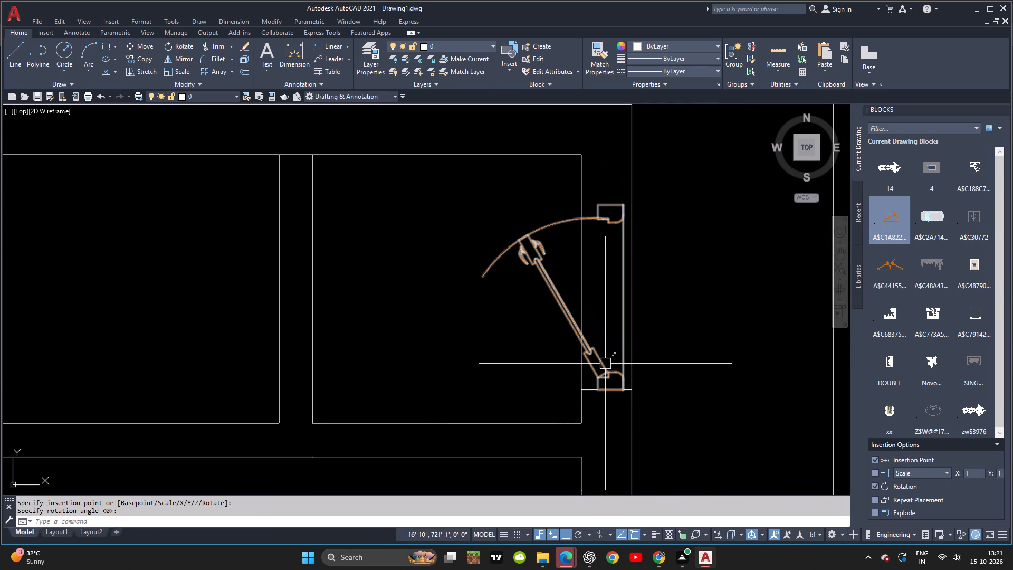
{"action": "key", "text": "Escape"}
{"action": "key", "text": "Escape"}
Draw the doorway's north jamb line from the door block's upper corner to the inner wall face, and stretch it to the outer face.
{"action": "key", "text": "l"}
{"action": "key", "text": "space"}
{"action": "scroll", "coordinate": [589, 227], "scroll_direction": "up", "scroll_amount": 2}
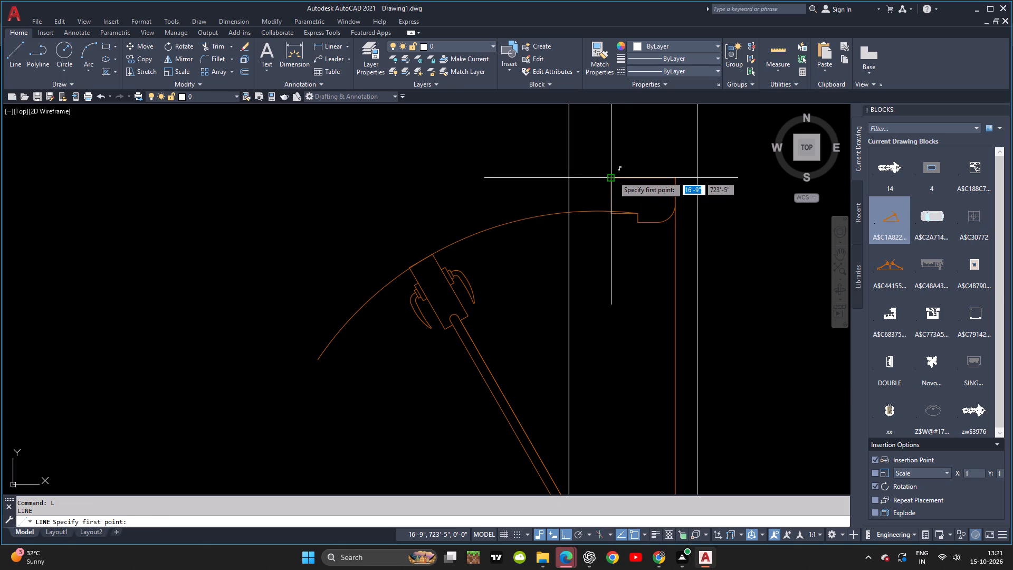
{"action": "left_click_drag", "start_coordinate": [613, 176], "coordinate": [608, 176]}
{"action": "left_click", "coordinate": [567, 178]}
{"action": "key", "text": "Escape"}
{"action": "left_click", "coordinate": [599, 176]}
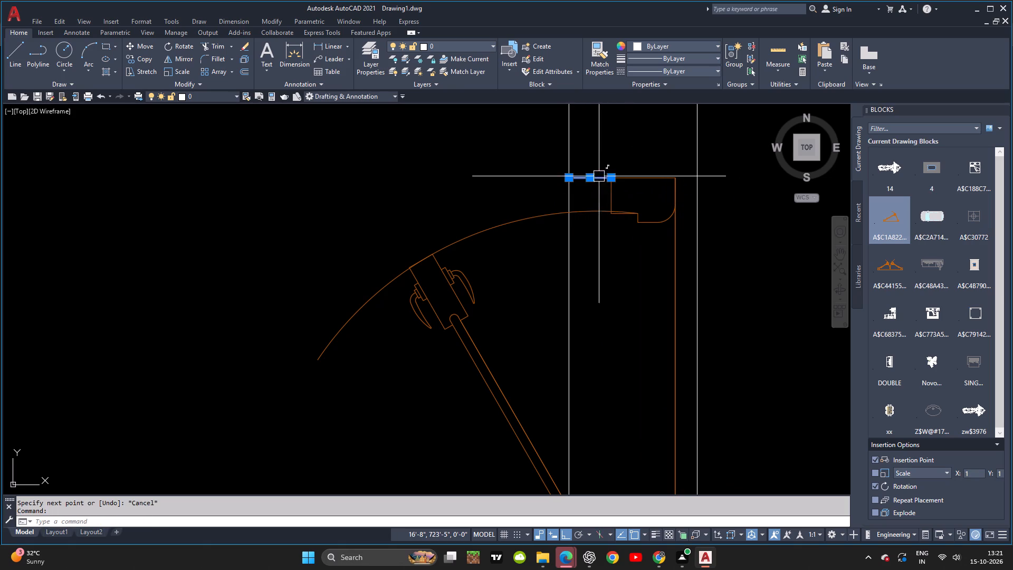
{"action": "left_click", "coordinate": [611, 178]}
{"action": "key", "text": "q"}
{"action": "left_click", "coordinate": [699, 177]}
{"action": "key", "text": "Escape"}
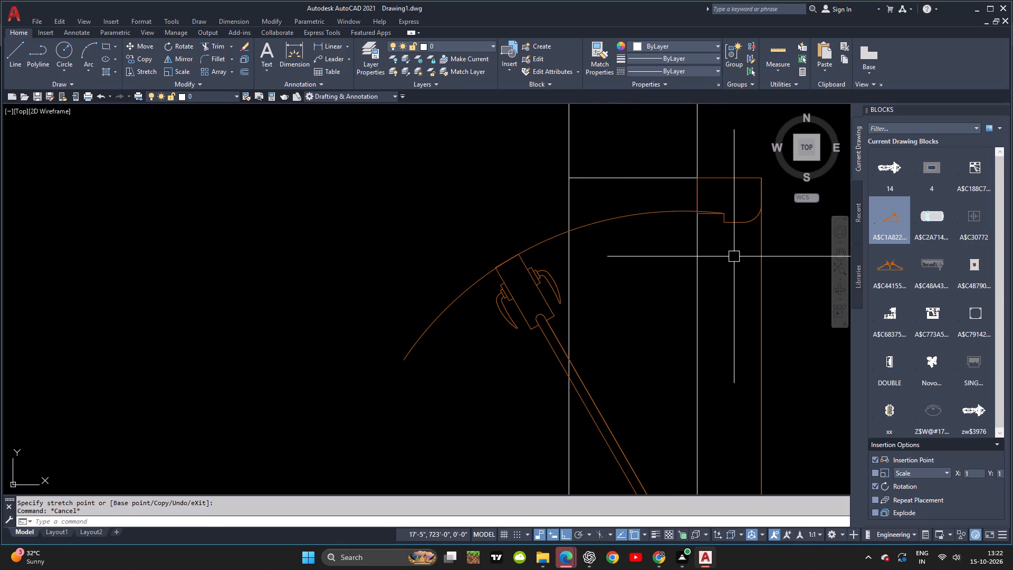
Delete the shifted door block from the northeast toilet's east wall.
{"action": "left_click", "coordinate": [738, 225]}
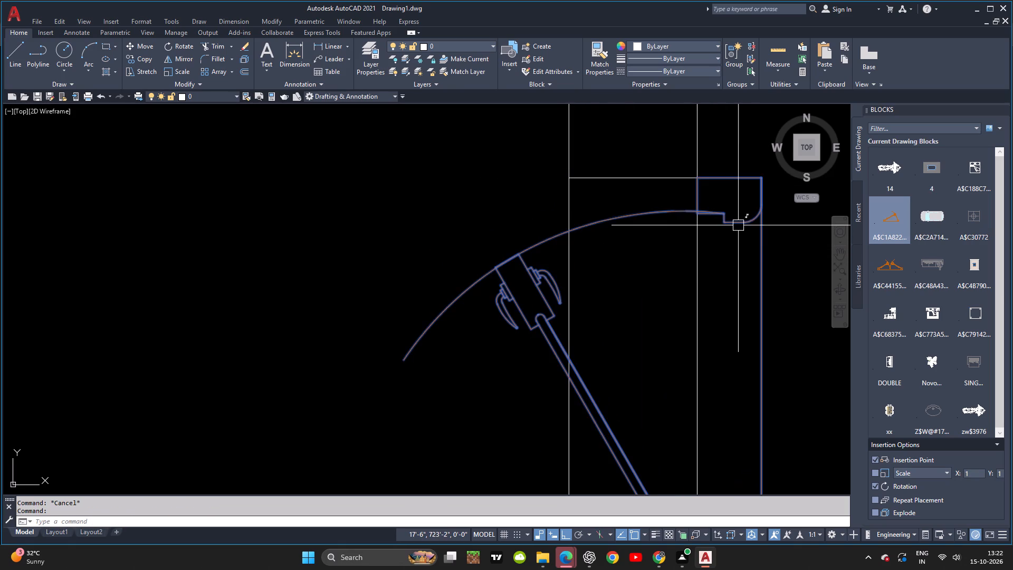
{"action": "scroll", "coordinate": [740, 285], "scroll_direction": "down", "scroll_amount": 1}
{"action": "middle_click_drag", "start_coordinate": [740, 285], "coordinate": [713, 267]}
{"action": "scroll", "coordinate": [722, 277], "scroll_direction": "down", "scroll_amount": 1}
{"action": "key", "text": "Delete"}
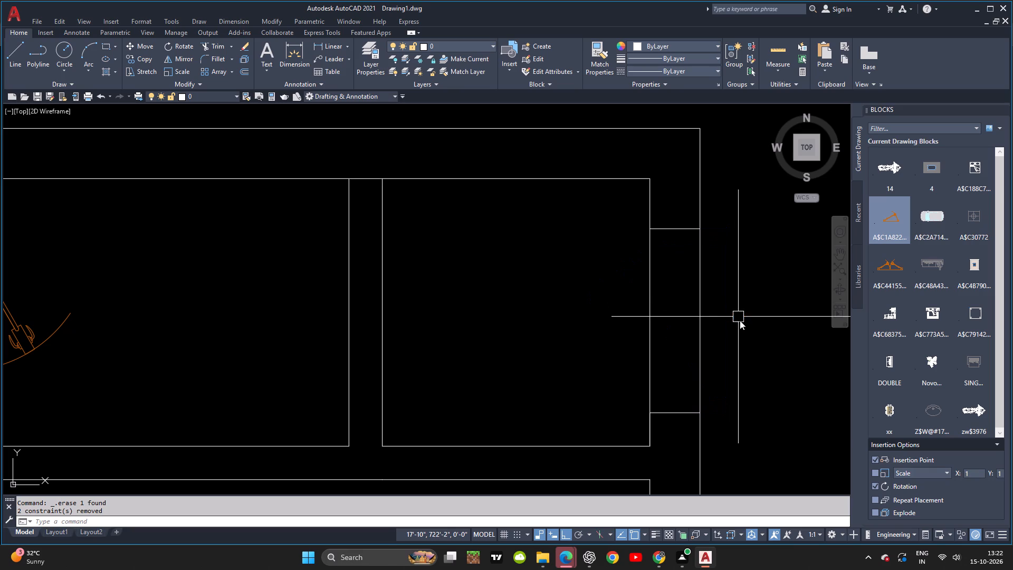
Insert the A$C1A822 single-door block toward the outer end of the northeast toilet's south jamb, rotated to run north to the other jamb.
{"action": "left_click", "coordinate": [891, 220]}
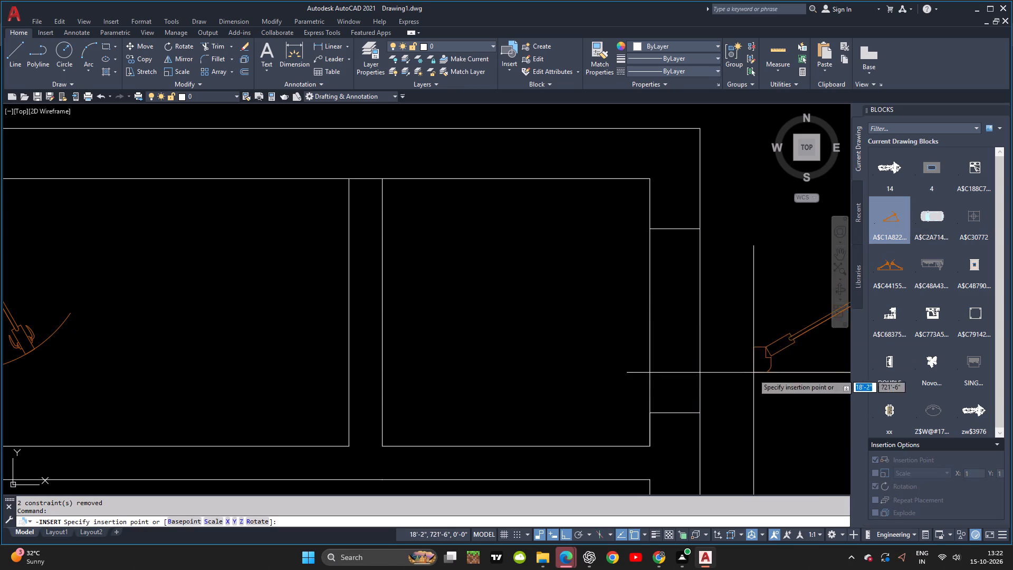
{"action": "left_click", "coordinate": [684, 415]}
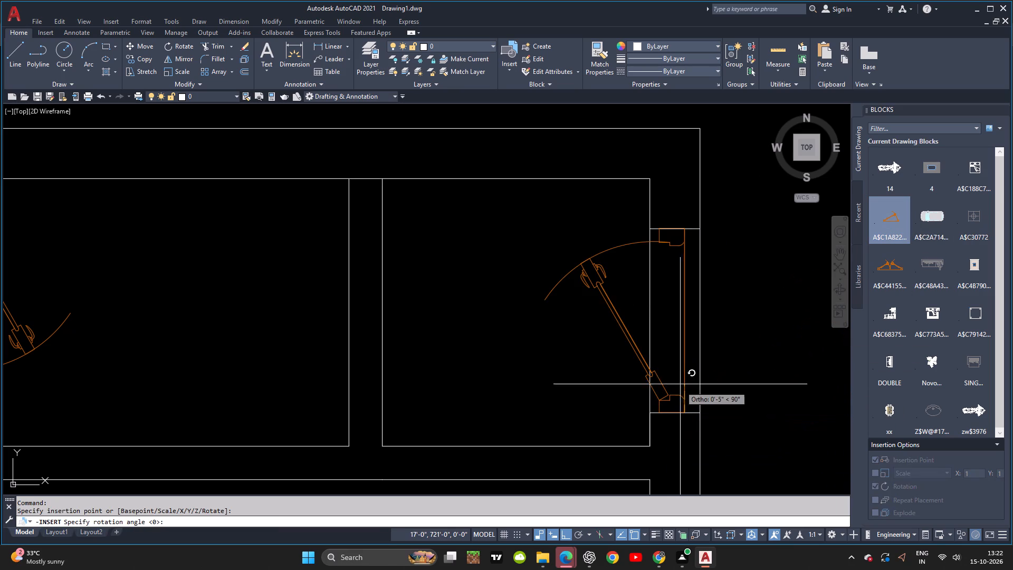
{"action": "left_click", "coordinate": [677, 376]}
{"action": "key", "text": "Escape"}
{"action": "key", "text": "Escape"}
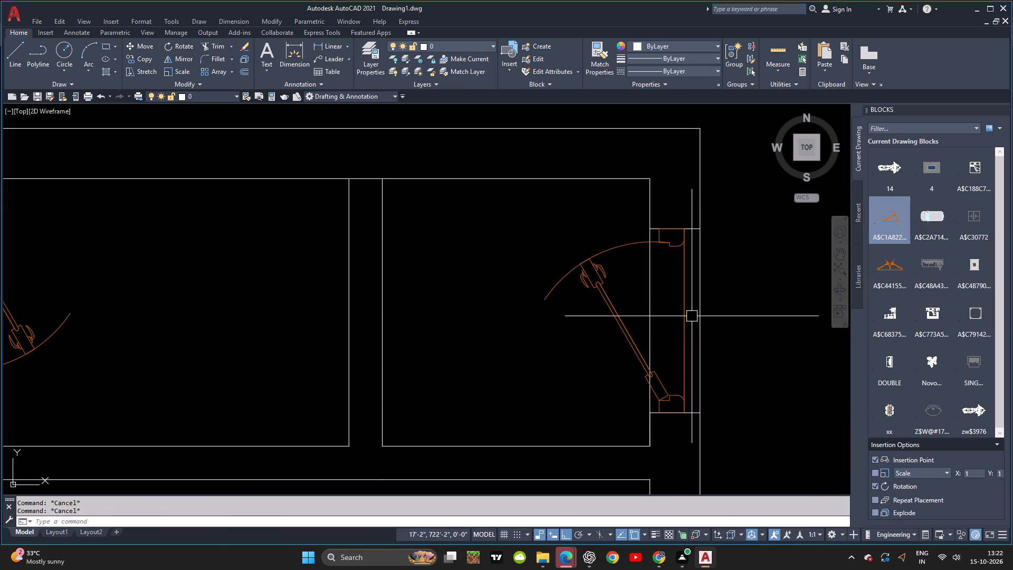
Trim the inner and outer east wall lines between the two jambs of the northeast toilet's doorway.
{"action": "type", "text": "TR"}
{"action": "key", "text": "space"}
{"action": "key", "text": "space"}
{"action": "left_click", "coordinate": [702, 319]}
{"action": "left_click", "coordinate": [652, 322]}
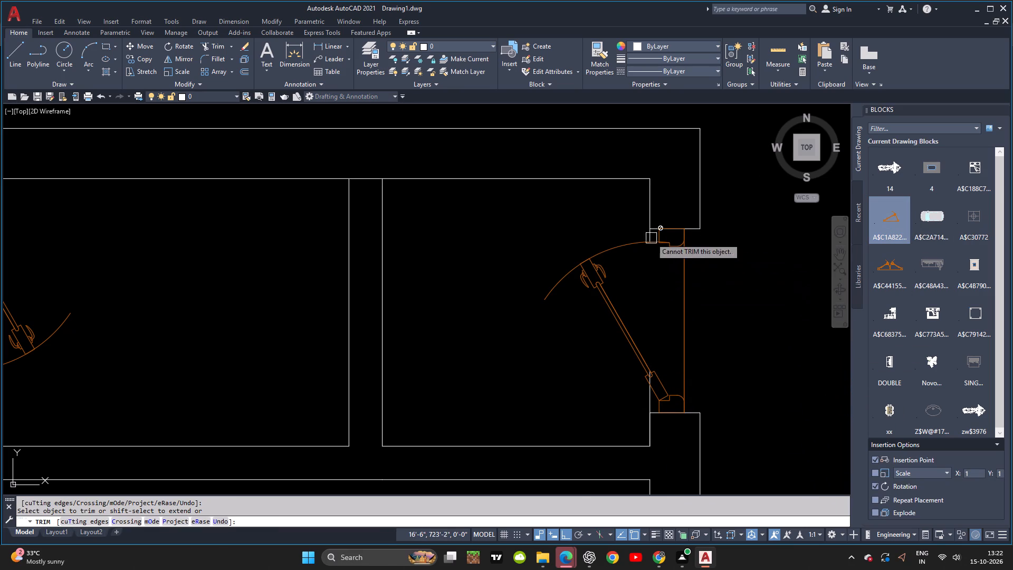
{"action": "scroll", "coordinate": [651, 219], "scroll_direction": "up", "scroll_amount": 2}
{"action": "left_click", "coordinate": [646, 261]}
{"action": "scroll", "coordinate": [656, 355], "scroll_direction": "down", "scroll_amount": 1}
{"action": "middle_click_drag", "start_coordinate": [655, 358], "coordinate": [627, 225]}
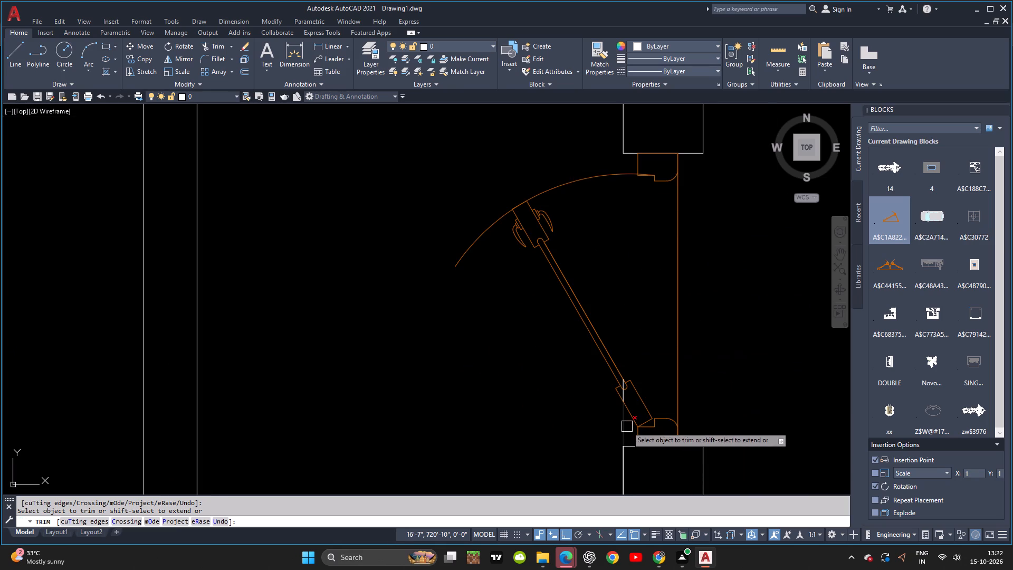
{"action": "left_click", "coordinate": [624, 430]}
{"action": "key", "text": "Escape"}
Delete the leftover inner wall line fragment crossing the northeast toilet's door leaf.
{"action": "scroll", "coordinate": [624, 391], "scroll_direction": "up", "scroll_amount": 5}
{"action": "left_click", "coordinate": [612, 404]}
{"action": "key", "text": "Delete"}
{"action": "scroll", "coordinate": [641, 427], "scroll_direction": "down", "scroll_amount": 2}
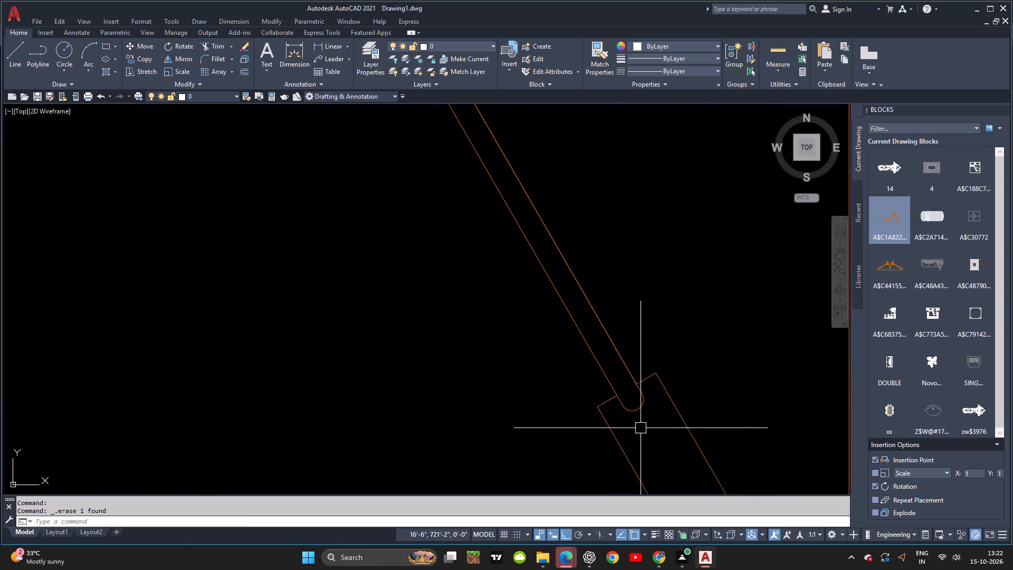
Examine the reference plan for the next door and compare it with the children's bedroom area of the drawing.
{"action": "scroll", "coordinate": [641, 428], "scroll_direction": "down", "scroll_amount": 1}
{"action": "middle_click_drag", "start_coordinate": [636, 422], "coordinate": [633, 290]}
{"action": "scroll", "coordinate": [639, 430], "scroll_direction": "down", "scroll_amount": 1}
{"action": "middle_click_drag", "start_coordinate": [622, 419], "coordinate": [581, 382]}
{"action": "middle_click_drag", "start_coordinate": [646, 408], "coordinate": [619, 398]}
{"action": "scroll", "coordinate": [619, 400], "scroll_direction": "down", "scroll_amount": 1}
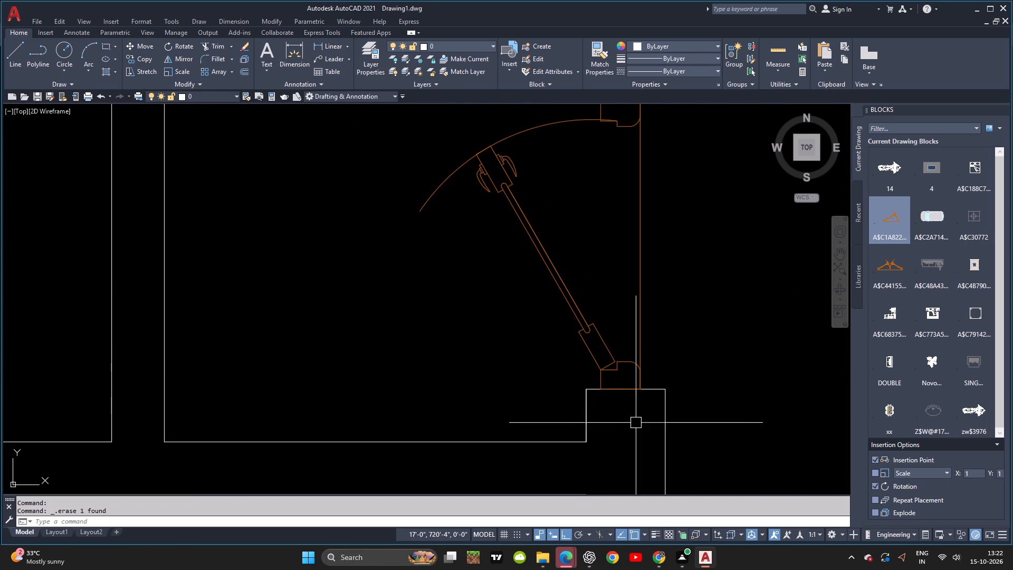
{"action": "scroll", "coordinate": [636, 423], "scroll_direction": "down", "scroll_amount": 2}
{"action": "middle_click_drag", "start_coordinate": [627, 419], "coordinate": [613, 410]}
{"action": "key", "text": "alt+Tab"}
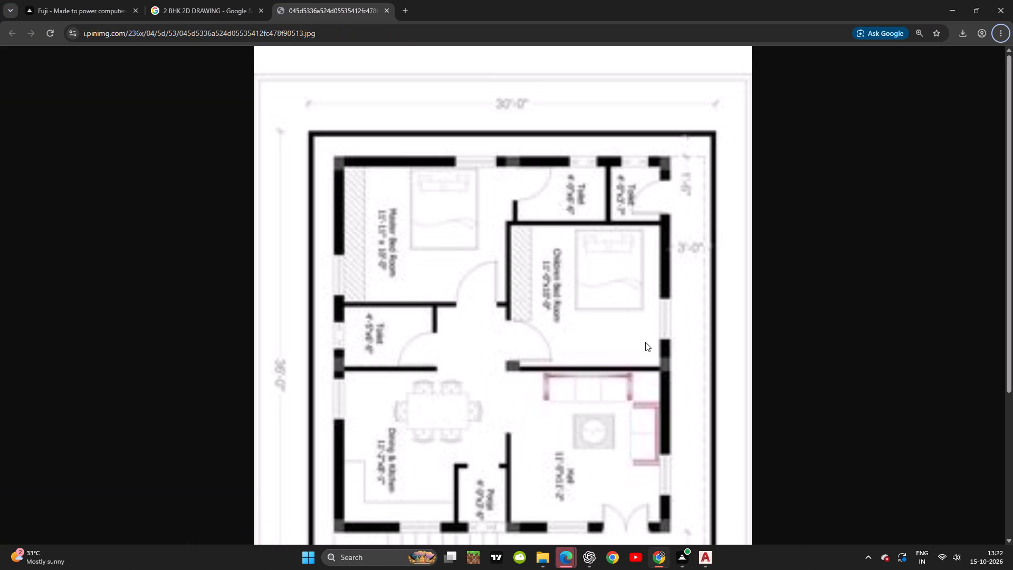
{"action": "key", "text": "alt+Tab"}
{"action": "scroll", "coordinate": [658, 356], "scroll_direction": "down", "scroll_amount": 2}
{"action": "middle_click_drag", "start_coordinate": [653, 353], "coordinate": [647, 237]}
{"action": "middle_click_drag", "start_coordinate": [649, 329], "coordinate": [649, 242]}
{"action": "middle_click_drag", "start_coordinate": [652, 299], "coordinate": [653, 293]}
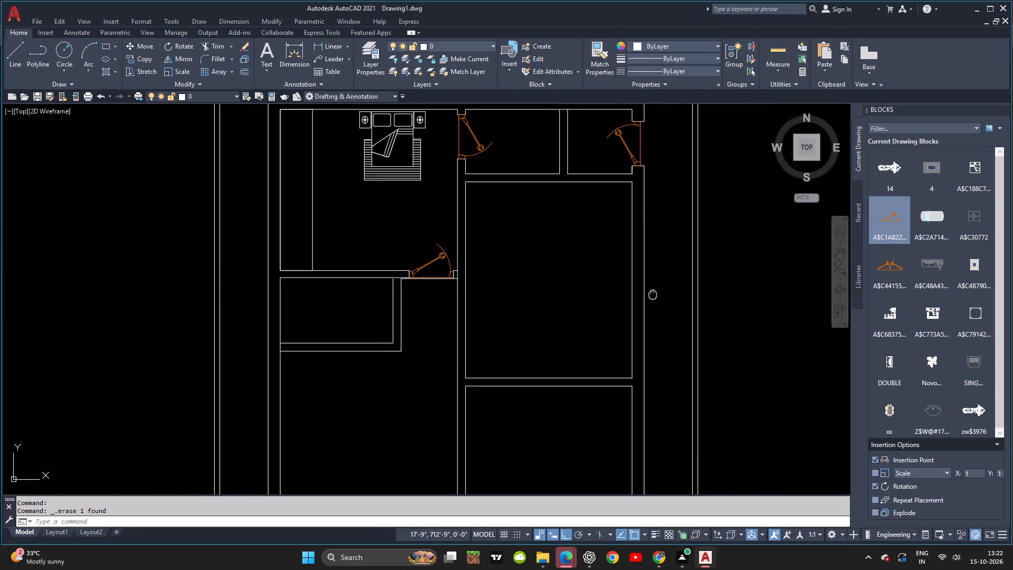
Copy the master bedroom's bed from its headboard midpoint to the children's bedroom, against the north wall and east of centre as in the reference.
{"action": "middle_click_drag", "start_coordinate": [653, 293], "coordinate": [655, 294]}
{"action": "key", "text": "alt+Tab"}
{"action": "key", "text": "9"}
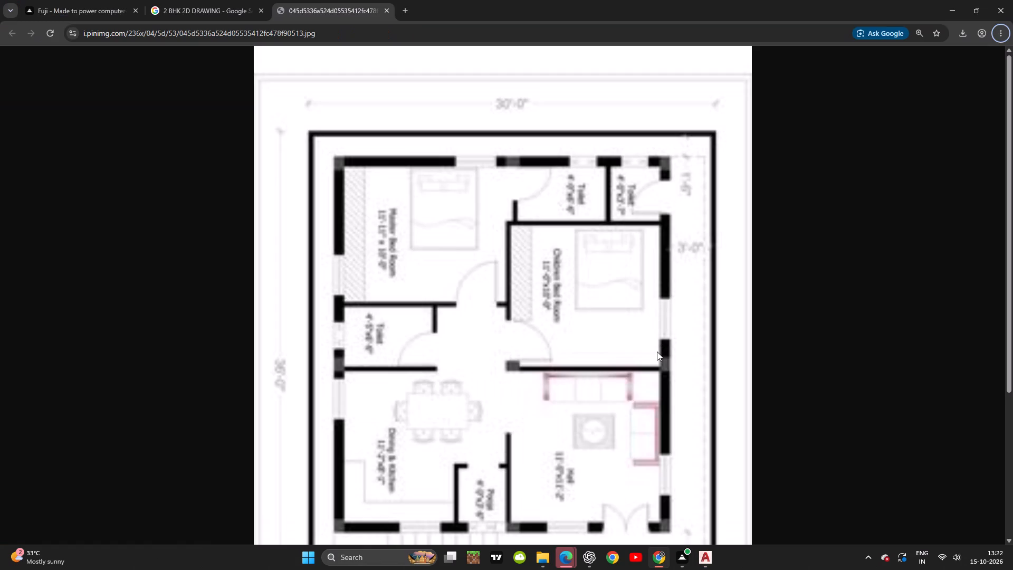
{"action": "key", "text": "alt+Tab"}
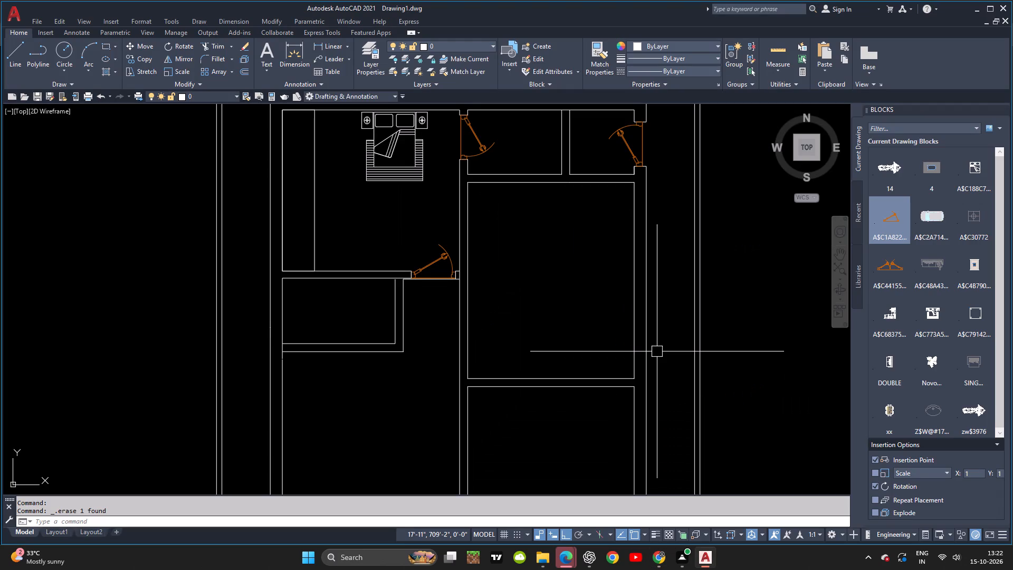
{"action": "left_click", "coordinate": [410, 148]}
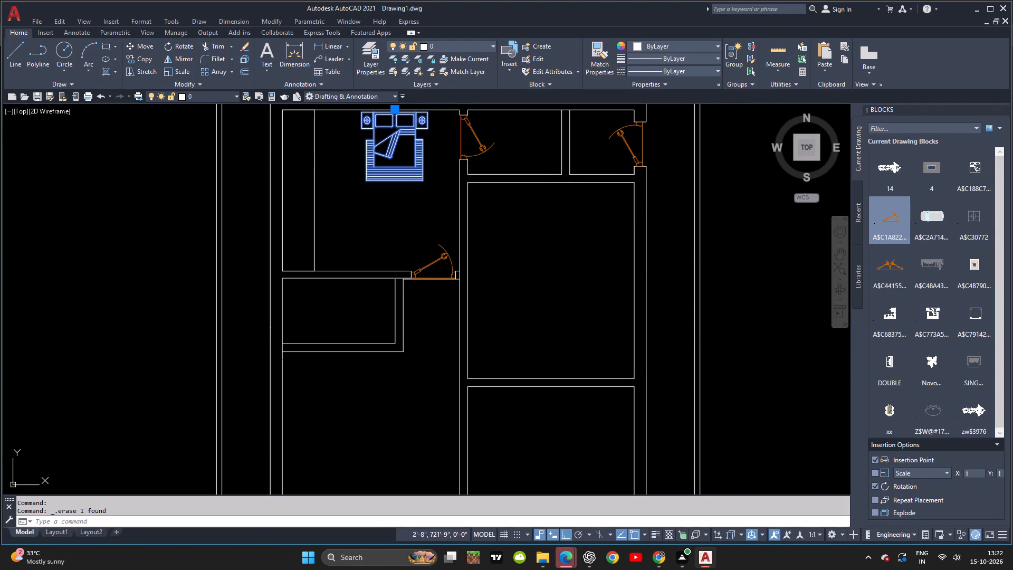
{"action": "scroll", "coordinate": [412, 266], "scroll_direction": "down", "scroll_amount": 1}
{"action": "middle_click_drag", "start_coordinate": [415, 299], "coordinate": [407, 332]}
{"action": "key", "text": "c"}
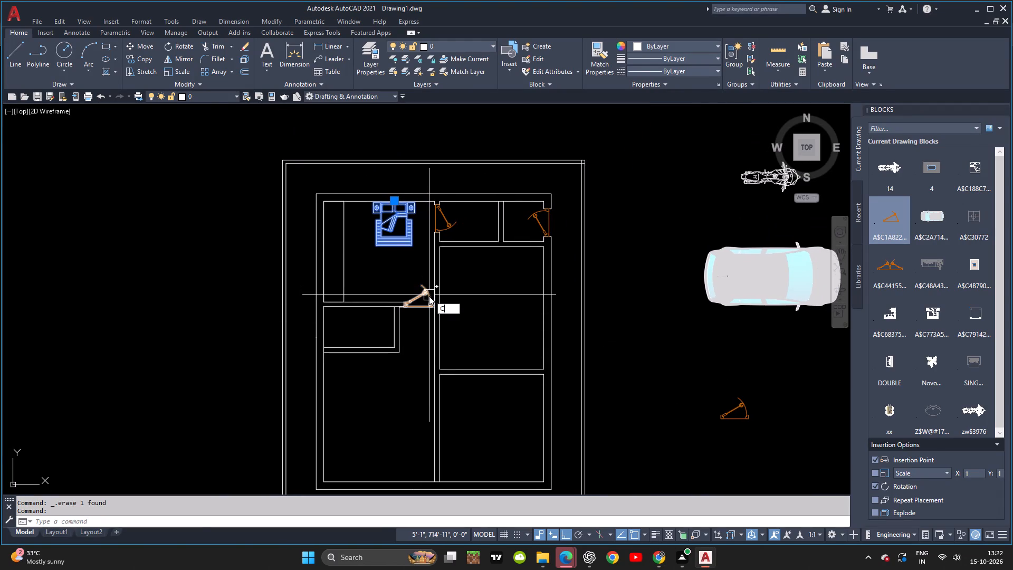
{"action": "key", "text": "o"}
{"action": "key", "text": "space"}
{"action": "scroll", "coordinate": [400, 225], "scroll_direction": "up", "scroll_amount": 4}
{"action": "middle_click_drag", "start_coordinate": [368, 169], "coordinate": [364, 371]}
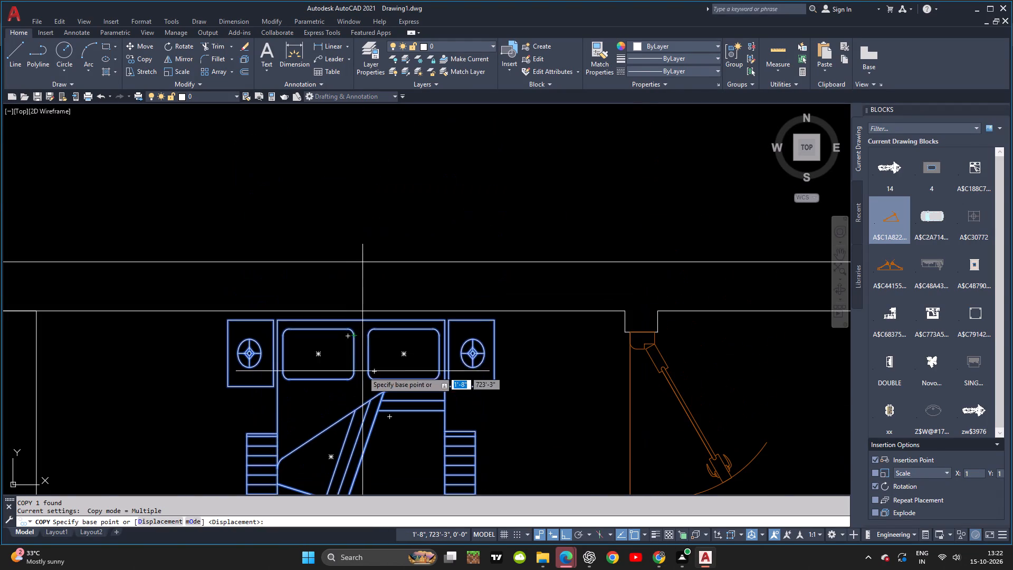
{"action": "left_click", "coordinate": [360, 316]}
{"action": "scroll", "coordinate": [378, 351], "scroll_direction": "down", "scroll_amount": 2}
{"action": "middle_click_drag", "start_coordinate": [350, 345], "coordinate": [260, 203]}
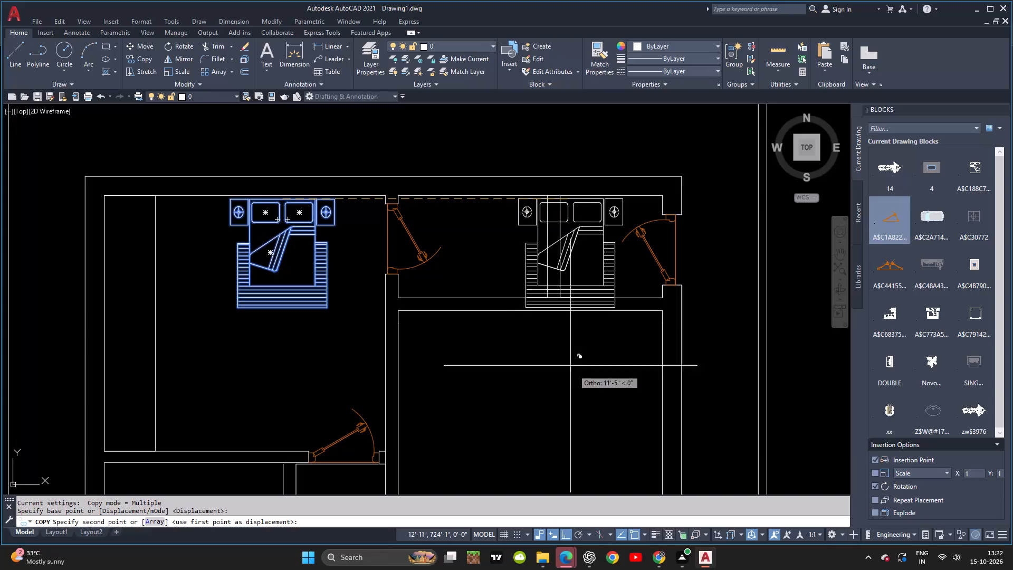
{"action": "key", "text": "F8"}
{"action": "key", "text": "alt+grave"}
{"action": "key", "text": "alt+Tab"}
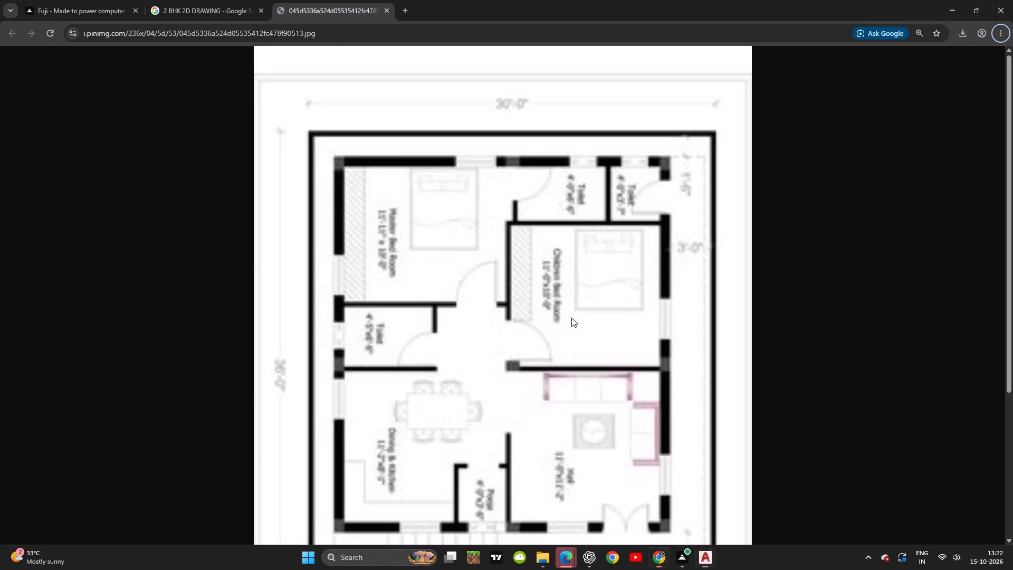
{"action": "key", "text": "alt+Tab"}
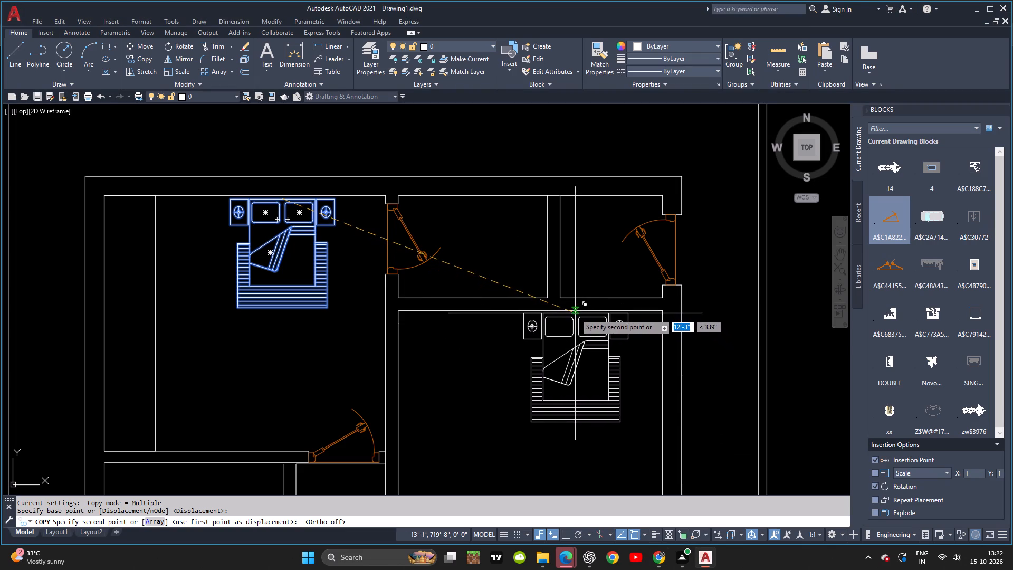
{"action": "left_click", "coordinate": [577, 312]}
{"action": "key", "text": "alt+Tab"}
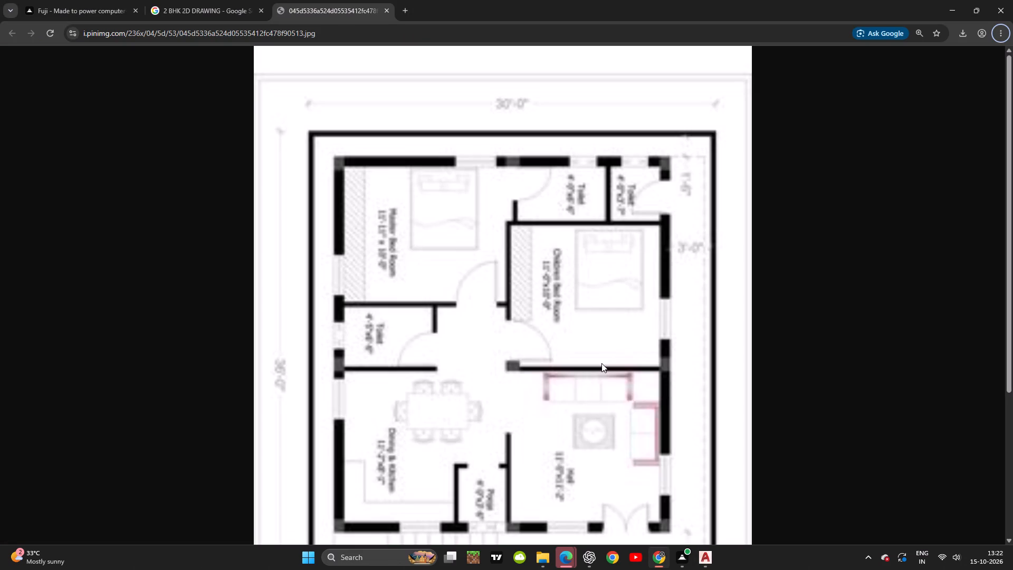
{"action": "key", "text": "alt+Tab"}
{"action": "scroll", "coordinate": [604, 384], "scroll_direction": "down", "scroll_amount": 1}
{"action": "middle_click_drag", "start_coordinate": [604, 384], "coordinate": [590, 345]}
{"action": "key", "text": "Escape"}
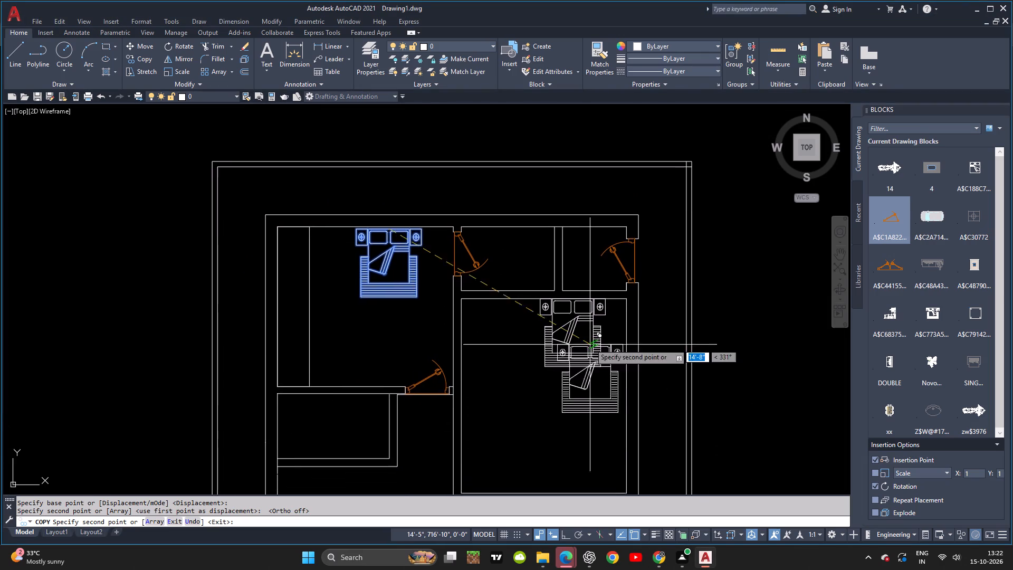
{"action": "key", "text": "Escape"}
Scale up the children's bedroom bed about the midpoint of its headboard so it fills more of the room.
{"action": "scroll", "coordinate": [597, 335], "scroll_direction": "down", "scroll_amount": 1}
{"action": "middle_click_drag", "start_coordinate": [590, 331], "coordinate": [562, 309]}
{"action": "scroll", "coordinate": [574, 331], "scroll_direction": "up", "scroll_amount": 2}
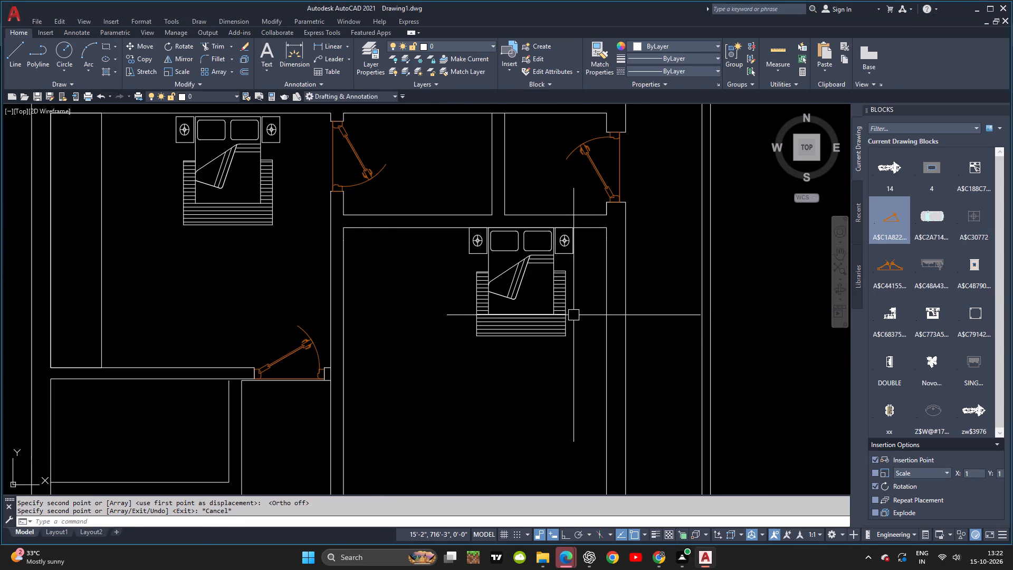
{"action": "left_click", "coordinate": [577, 314]}
{"action": "left_click", "coordinate": [512, 342]}
{"action": "key", "text": "s"}
{"action": "key", "text": "c"}
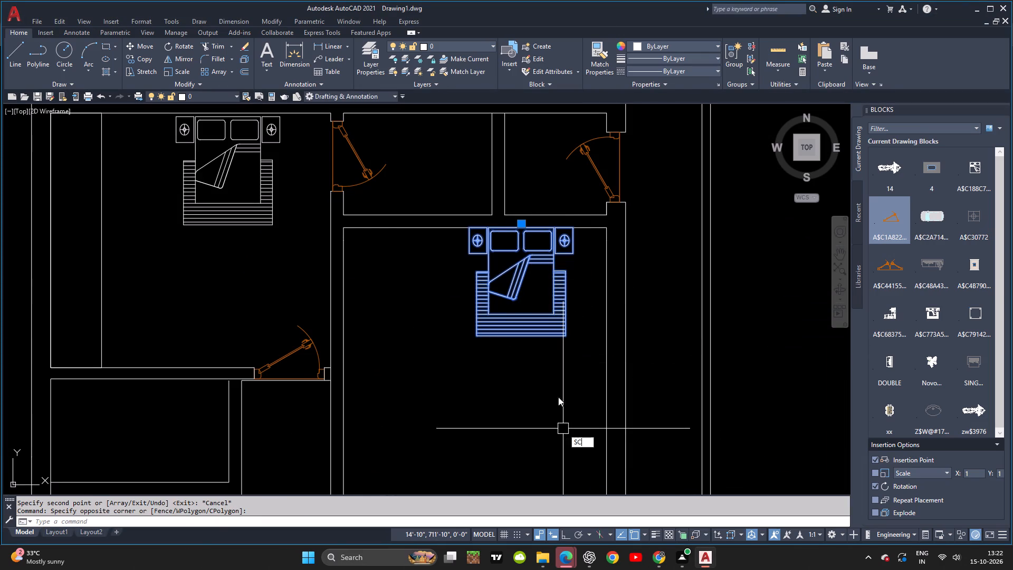
{"action": "key", "text": "space"}
{"action": "scroll", "coordinate": [549, 243], "scroll_direction": "up", "scroll_amount": 3}
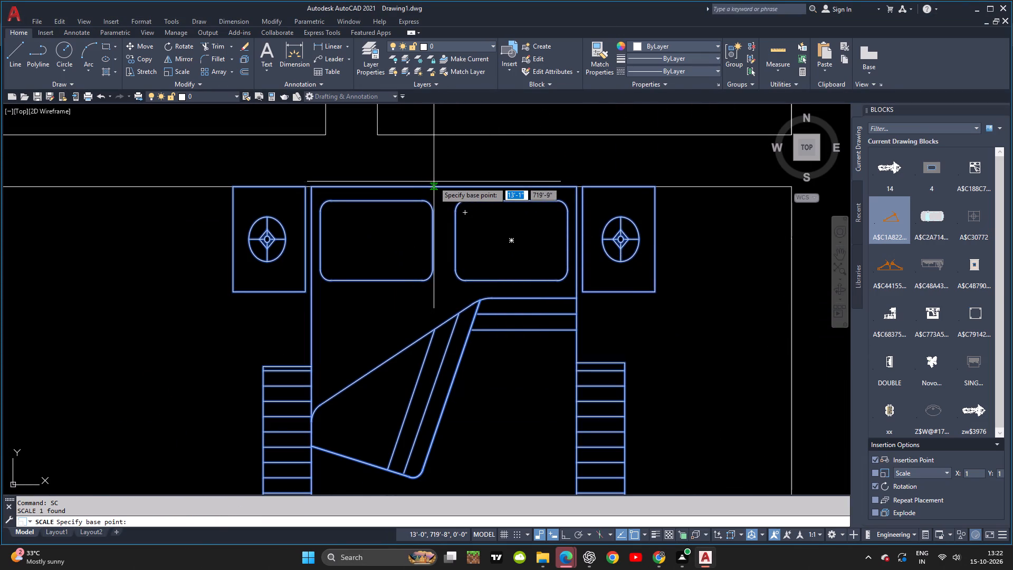
{"action": "left_click", "coordinate": [443, 186]}
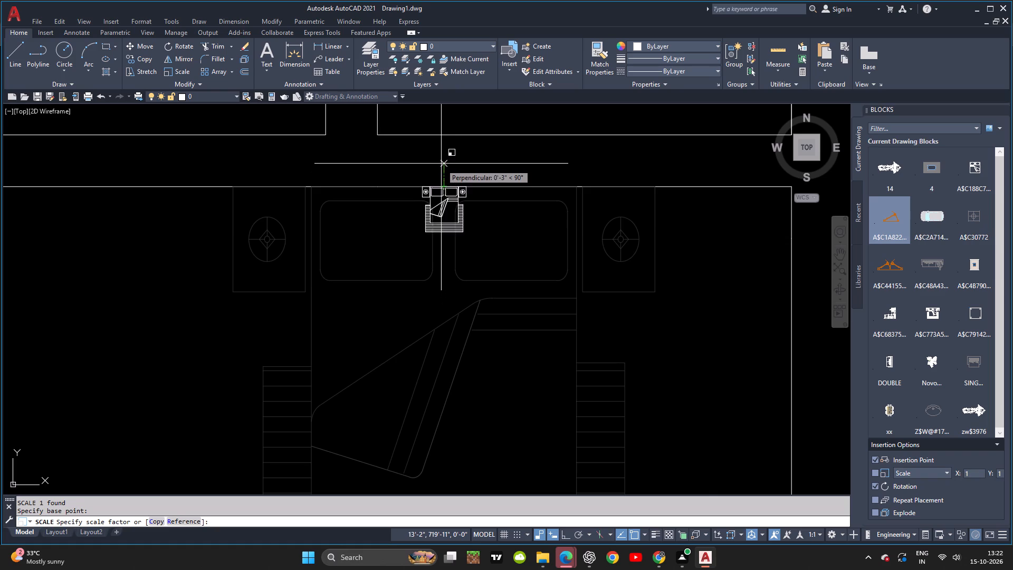
{"action": "scroll", "coordinate": [441, 162], "scroll_direction": "down", "scroll_amount": 2}
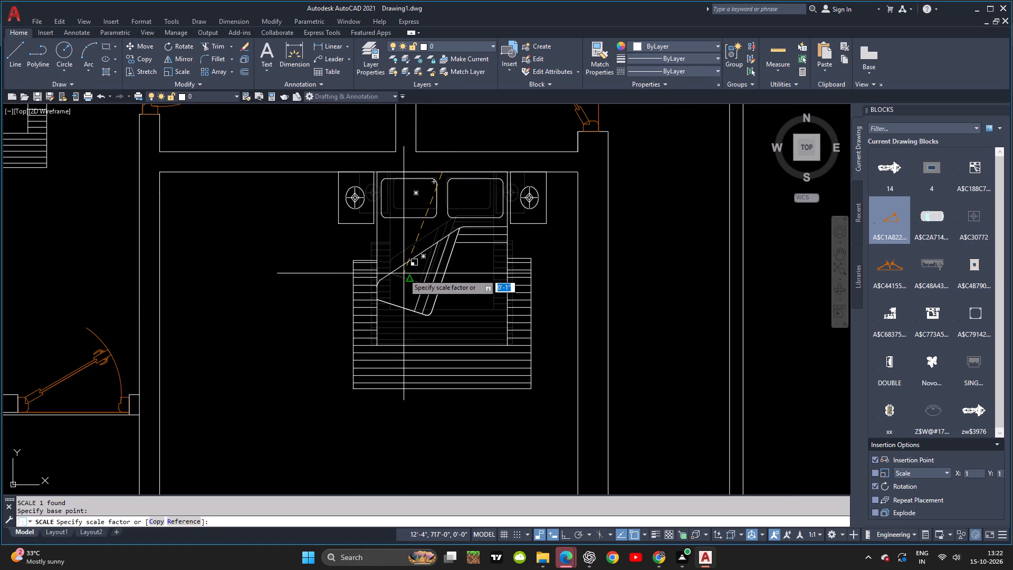
{"action": "left_click", "coordinate": [403, 275]}
Compare the enlarged bed and the children's bedroom layout with the reference plan.
{"action": "middle_click_drag", "start_coordinate": [415, 275], "coordinate": [424, 233]}
{"action": "scroll", "coordinate": [431, 224], "scroll_direction": "down", "scroll_amount": 2}
{"action": "middle_click_drag", "start_coordinate": [424, 270], "coordinate": [421, 270]}
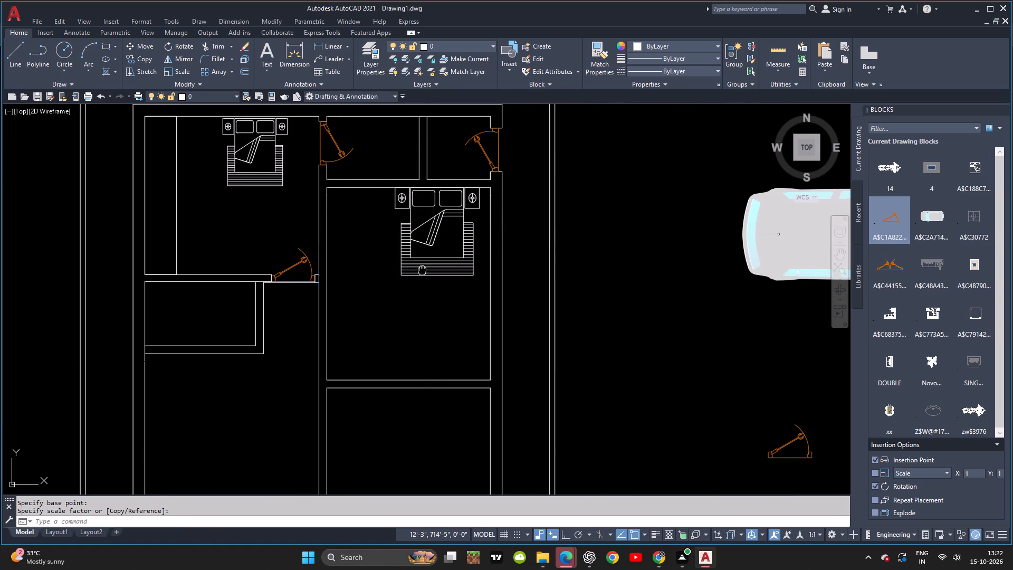
{"action": "middle_click_drag", "start_coordinate": [421, 270], "coordinate": [403, 268]}
{"action": "key", "text": "alt+Tab"}
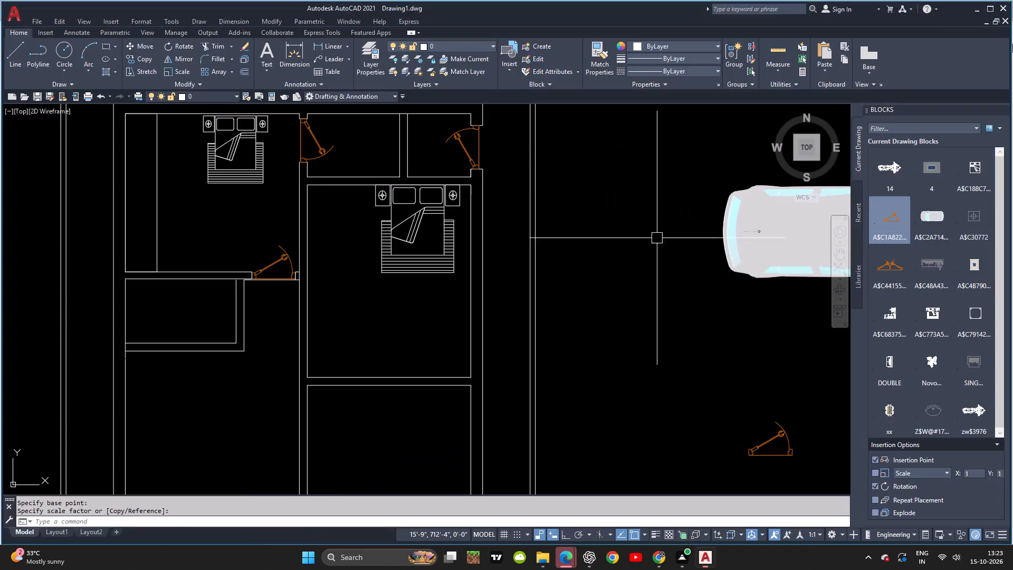
{"action": "left_click", "coordinate": [1012, 0]}
{"action": "key", "text": "alt+Tab"}
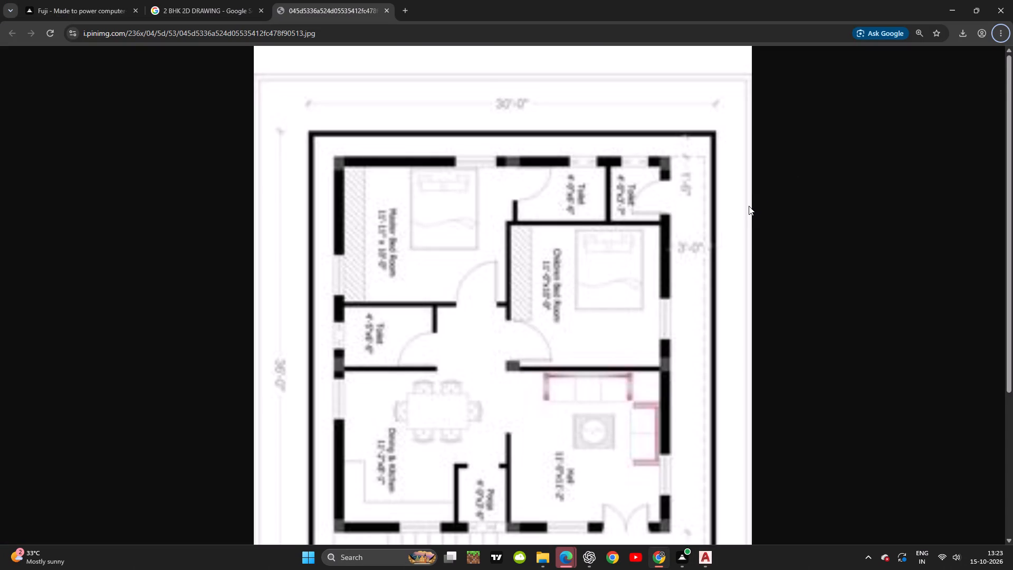
{"action": "key", "text": "alt+Tab"}
{"action": "key", "text": "alt+Tab"}
{"action": "key", "text": "alt+Tab"}
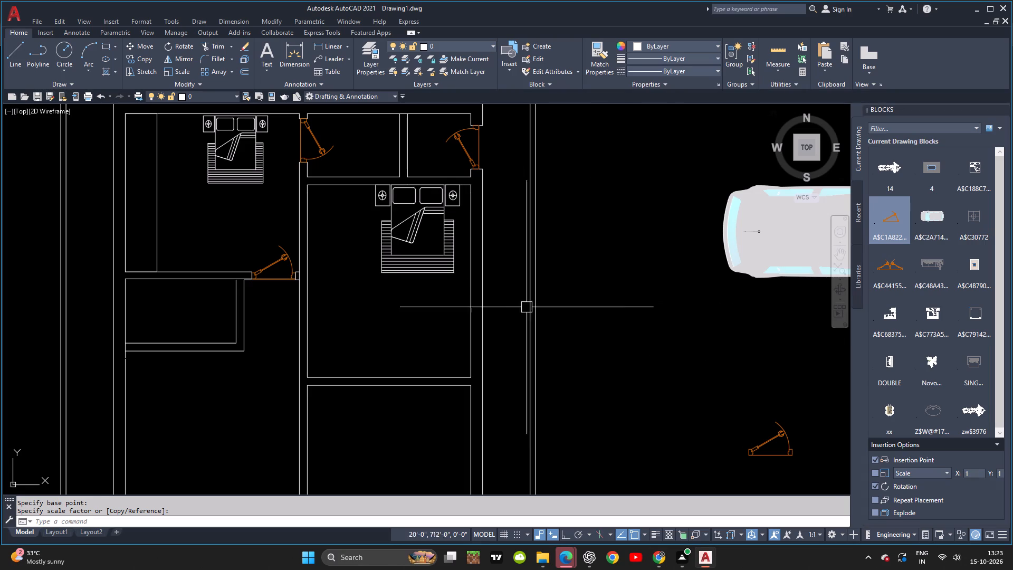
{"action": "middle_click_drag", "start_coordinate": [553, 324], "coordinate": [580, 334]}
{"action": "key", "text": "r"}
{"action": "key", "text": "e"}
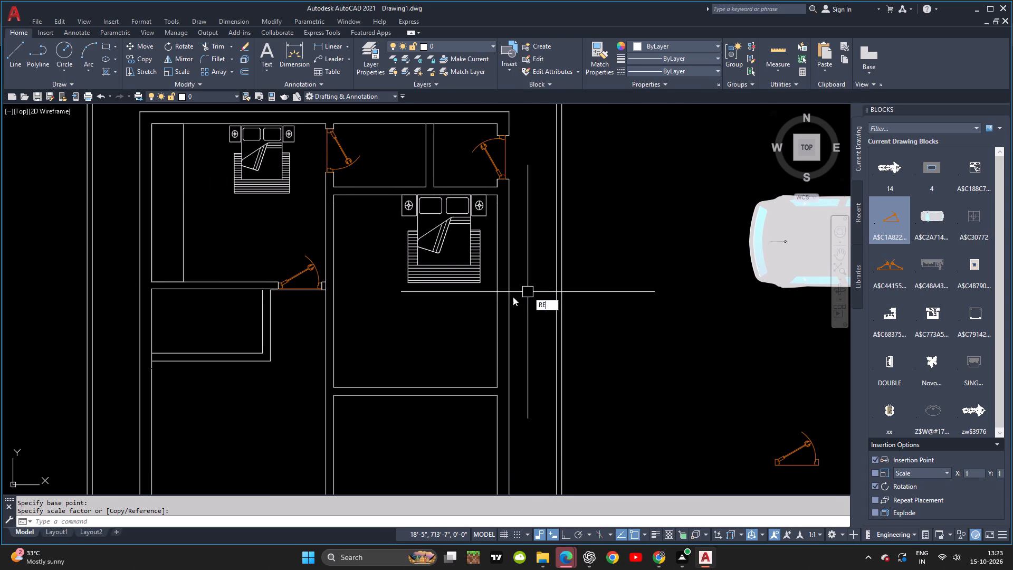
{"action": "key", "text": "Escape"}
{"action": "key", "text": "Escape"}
Draw a jamb line across the children's bedroom west wall, starting 6 inches north of the room's inner southwest corner.
{"action": "middle_click_drag", "start_coordinate": [434, 343], "coordinate": [440, 330]}
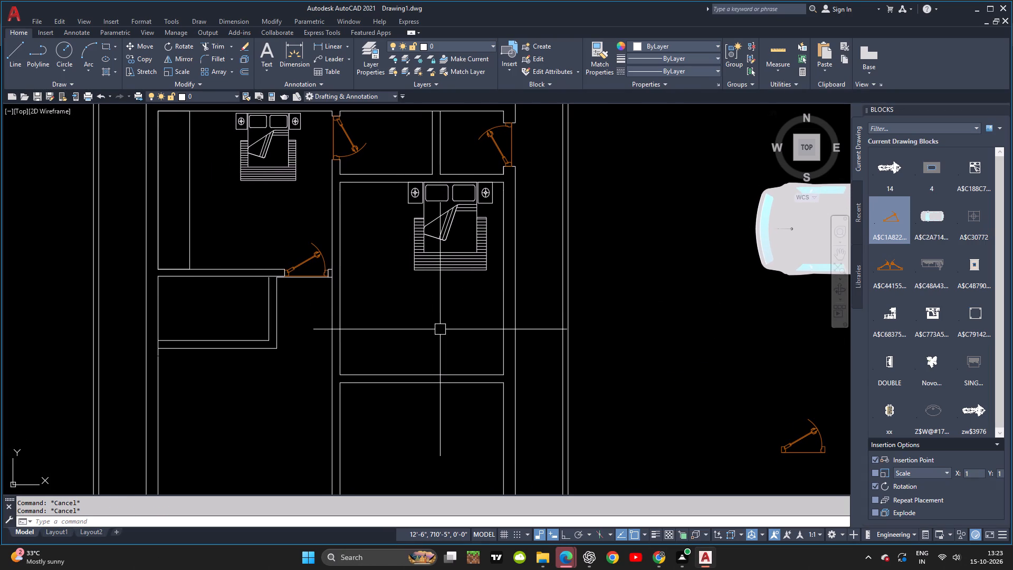
{"action": "key", "text": "l"}
{"action": "key", "text": "space"}
{"action": "scroll", "coordinate": [341, 383], "scroll_direction": "up", "scroll_amount": 3}
{"action": "left_click", "coordinate": [328, 348]}
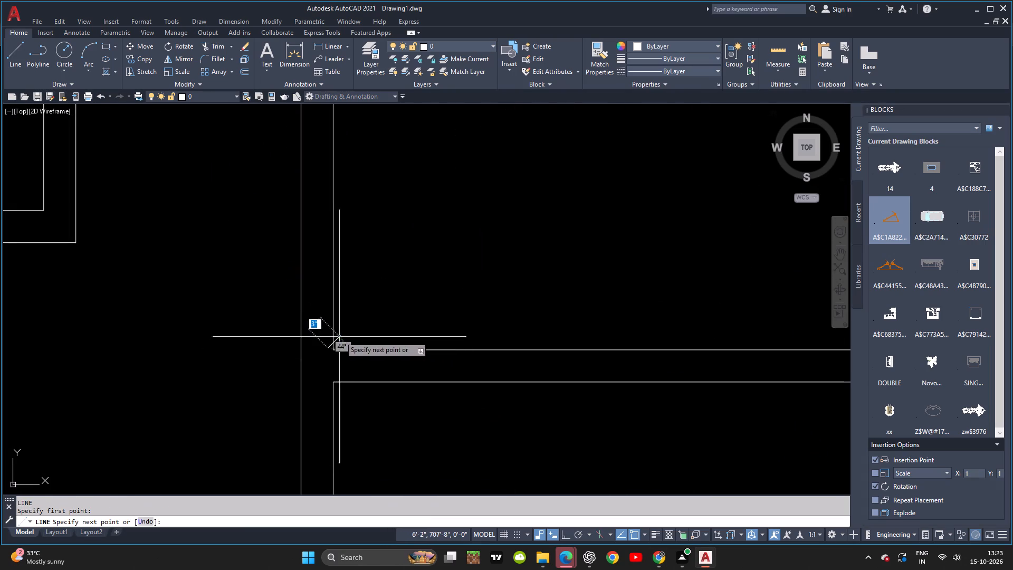
{"action": "key", "text": "Escape"}
{"action": "key", "text": "space"}
{"action": "left_click", "coordinate": [333, 351]}
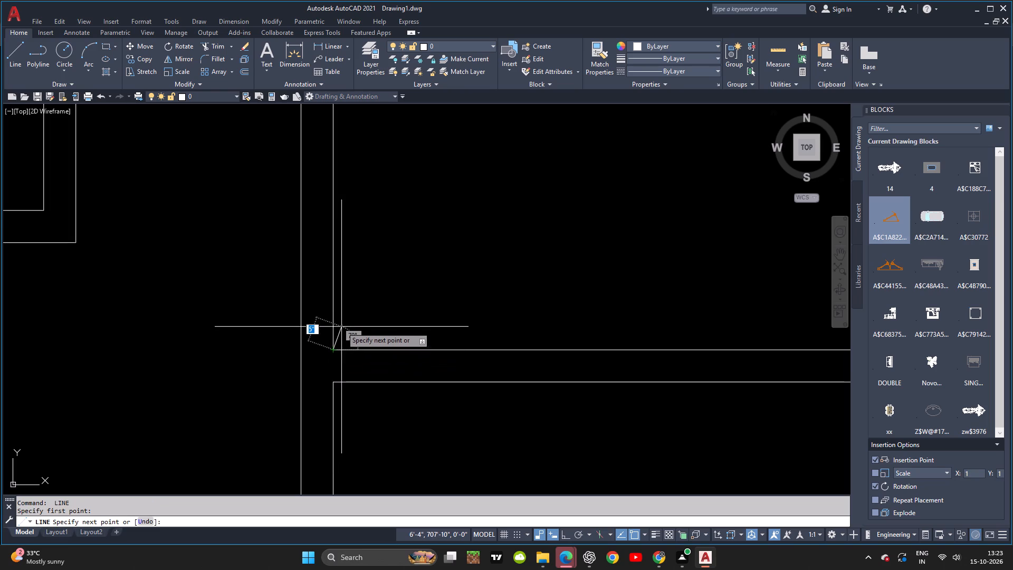
{"action": "key", "text": "F8"}
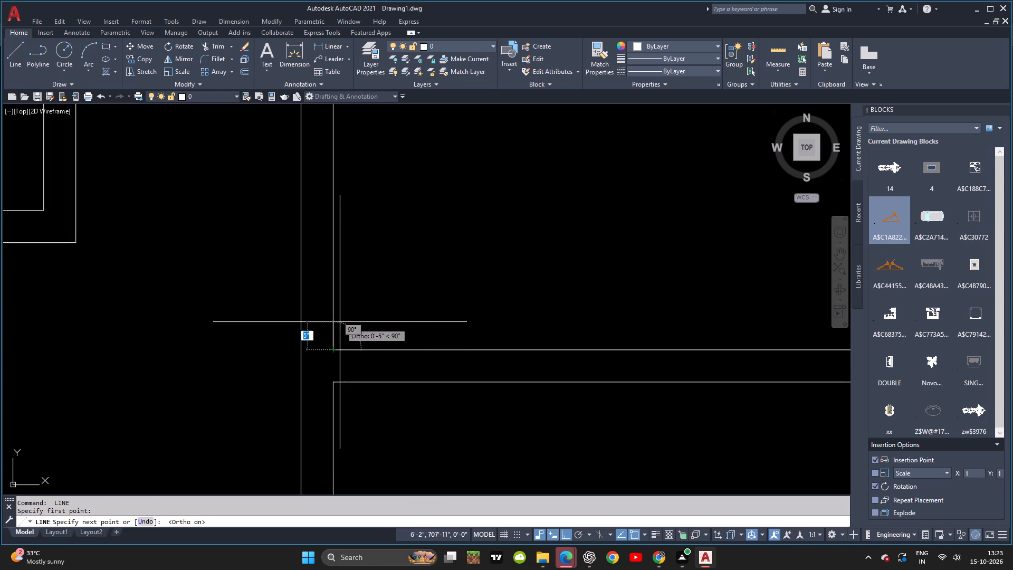
{"action": "key", "text": "6"}
{"action": "key", "text": "Return"}
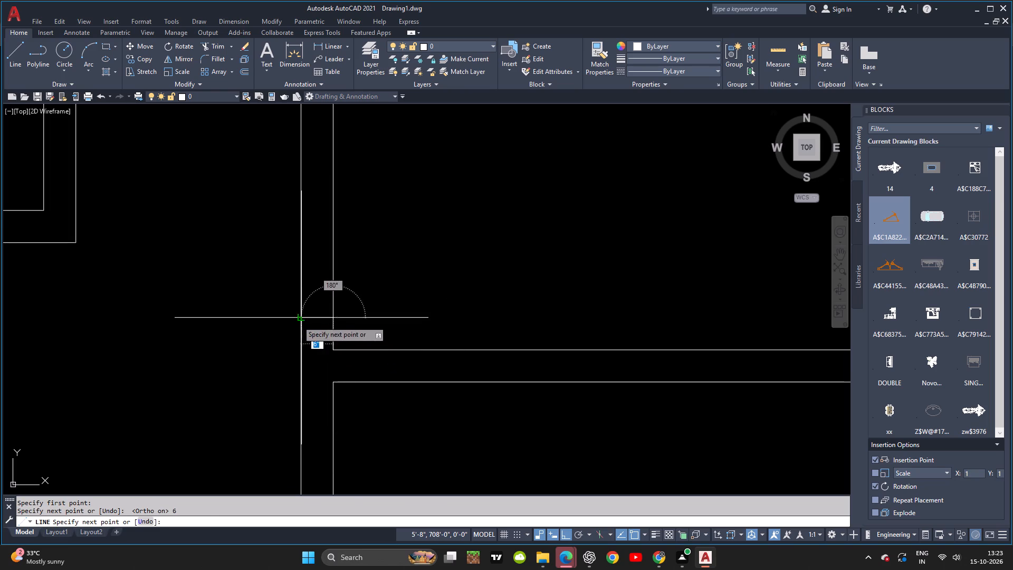
{"action": "left_click", "coordinate": [298, 321]}
{"action": "key", "text": "Escape"}
{"action": "key", "text": "Escape"}
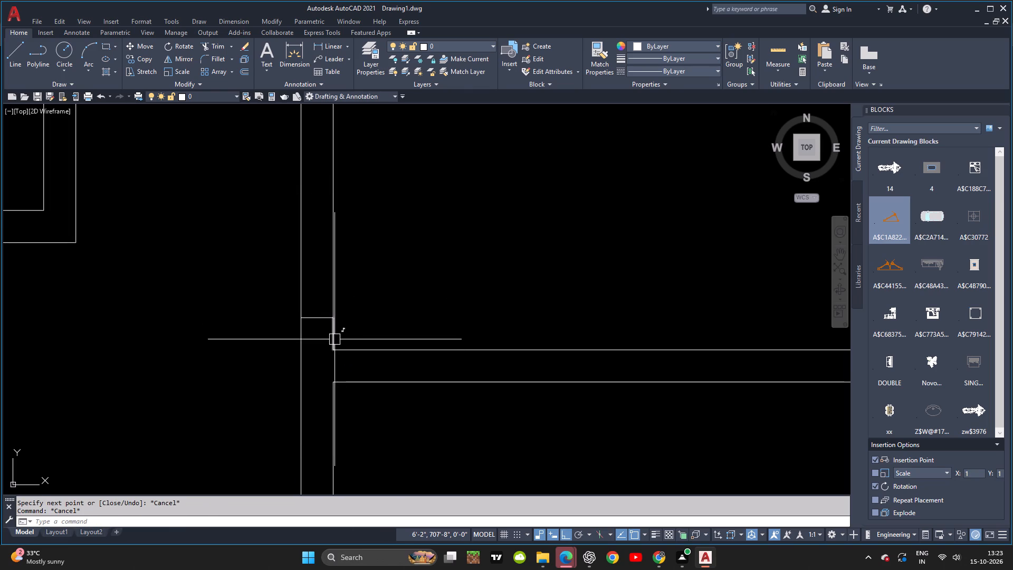
Offset the jamb line 3' north to mark the other side of the children's bedroom doorway.
{"action": "type", "text": "O 3'"}
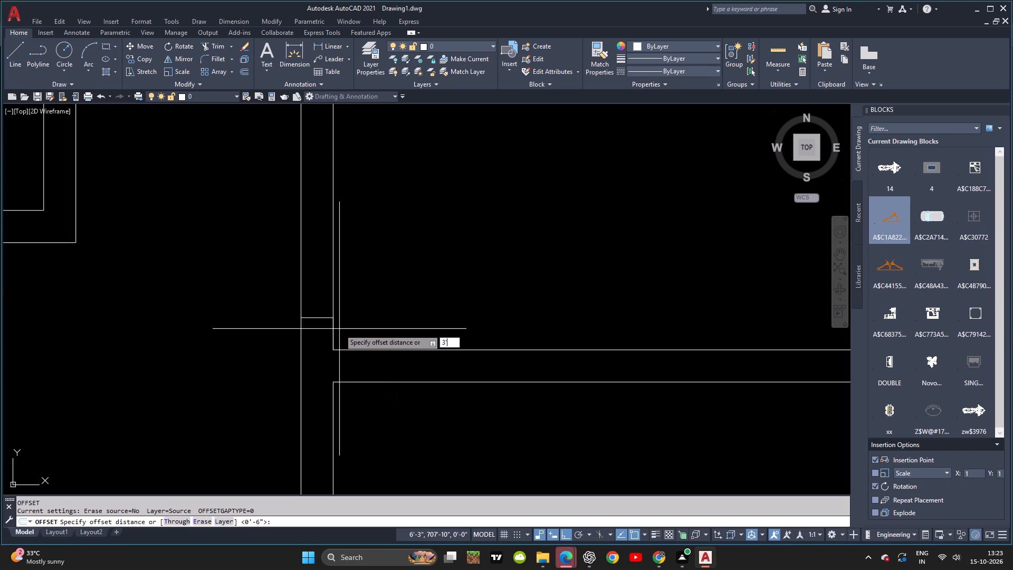
{"action": "key", "text": "Return"}
{"action": "left_click", "coordinate": [319, 321]}
{"action": "left_click", "coordinate": [319, 252]}
{"action": "key", "text": "Escape"}
{"action": "key", "text": "Escape"}
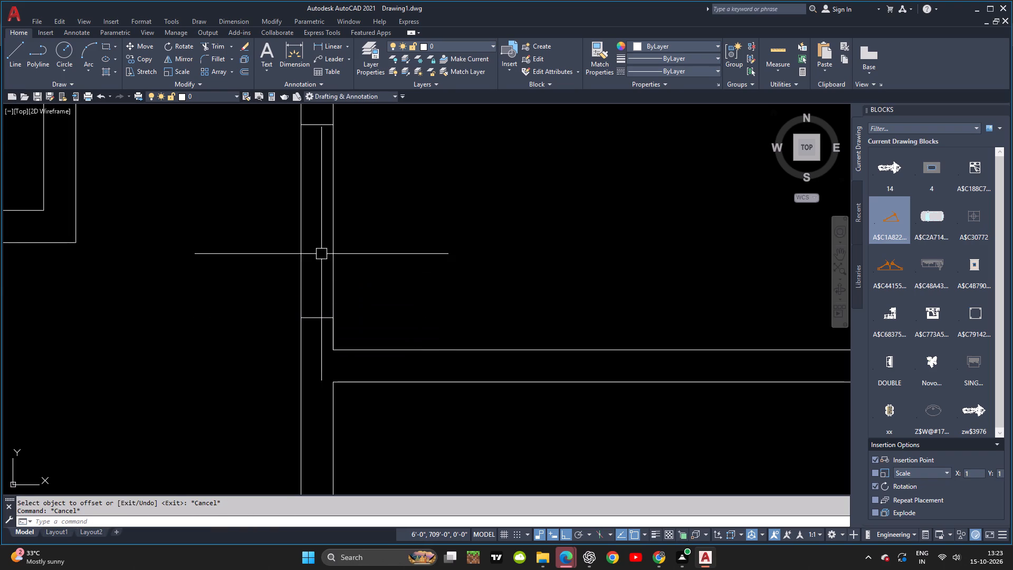
Trim both faces of the children's bedroom west wall between the two jamb lines.
{"action": "key", "text": "t"}
{"action": "key", "text": "r"}
{"action": "key", "text": "space"}
{"action": "key", "text": "space"}
{"action": "left_click", "coordinate": [370, 234]}
{"action": "left_click", "coordinate": [275, 229]}
{"action": "key", "text": "Escape"}
{"action": "key", "text": "Escape"}
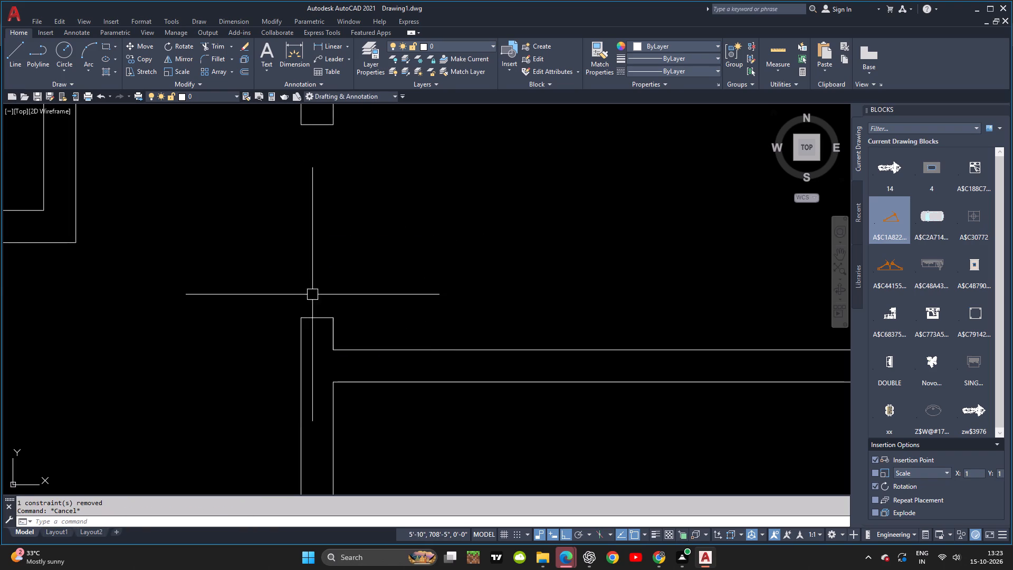
Insert the A$C1A822 single-door block on the south jamb of the children's bedroom doorway, rotated to run north.
{"action": "left_click", "coordinate": [893, 225]}
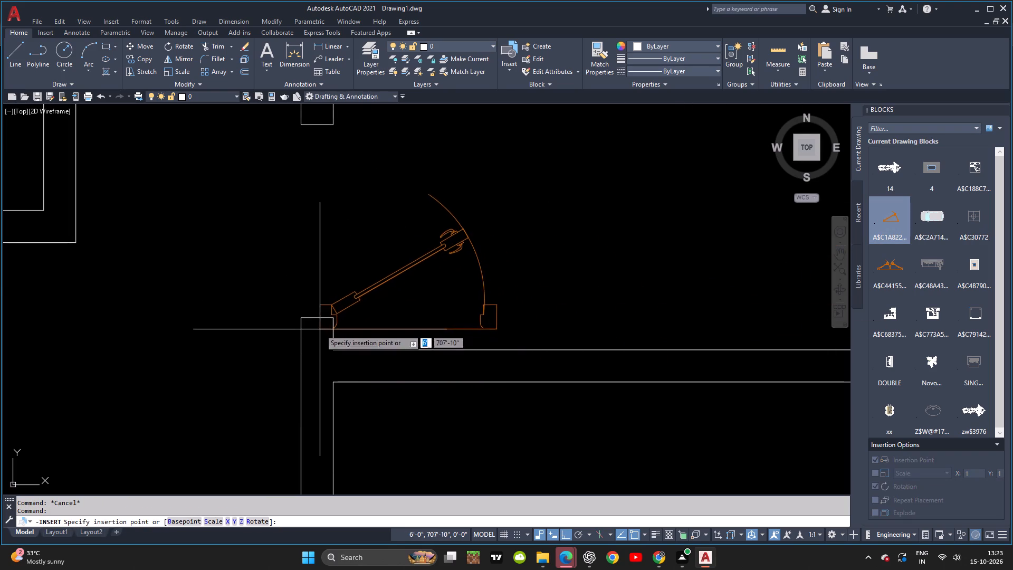
{"action": "left_click", "coordinate": [326, 320]}
{"action": "left_click", "coordinate": [316, 268]}
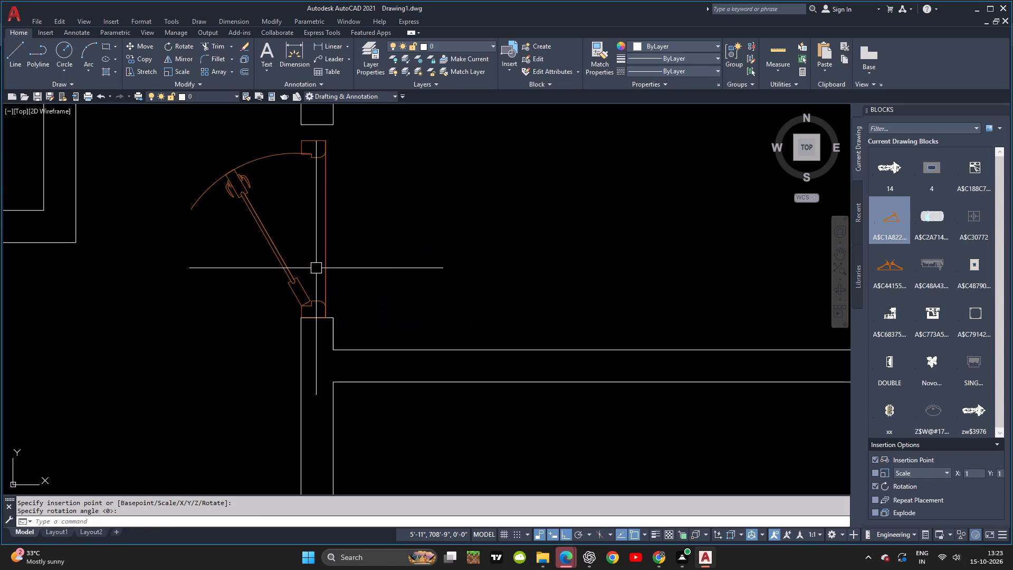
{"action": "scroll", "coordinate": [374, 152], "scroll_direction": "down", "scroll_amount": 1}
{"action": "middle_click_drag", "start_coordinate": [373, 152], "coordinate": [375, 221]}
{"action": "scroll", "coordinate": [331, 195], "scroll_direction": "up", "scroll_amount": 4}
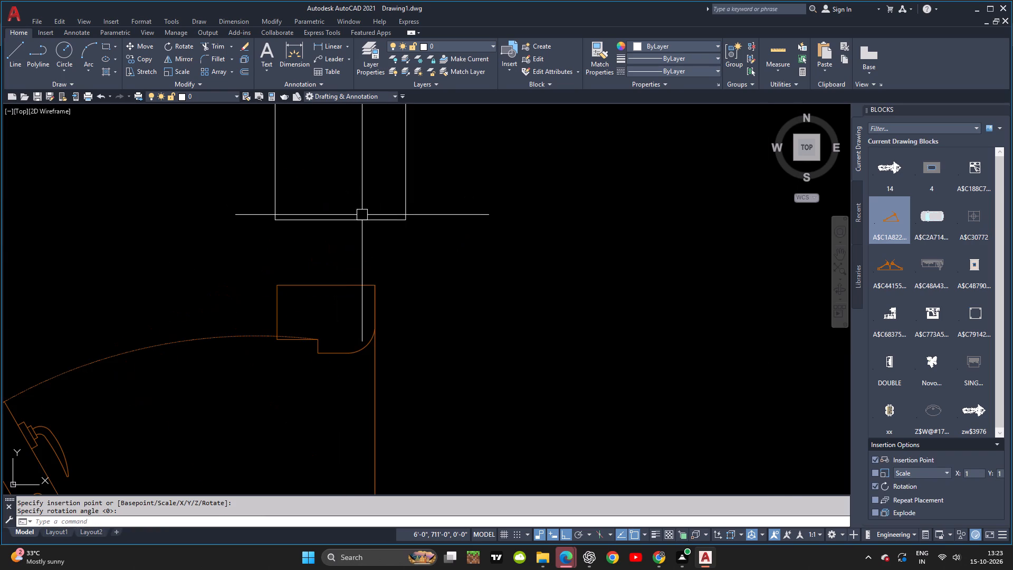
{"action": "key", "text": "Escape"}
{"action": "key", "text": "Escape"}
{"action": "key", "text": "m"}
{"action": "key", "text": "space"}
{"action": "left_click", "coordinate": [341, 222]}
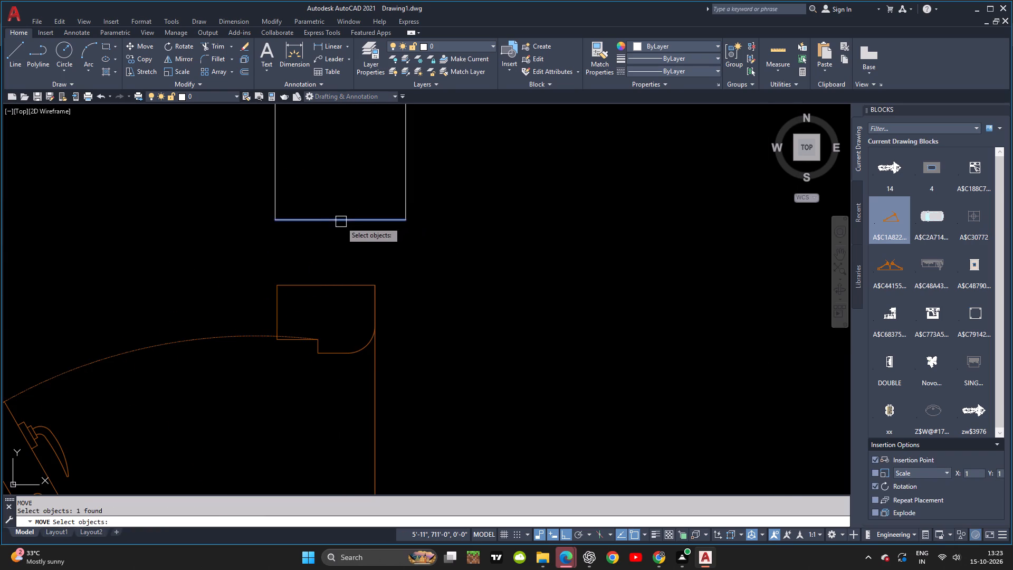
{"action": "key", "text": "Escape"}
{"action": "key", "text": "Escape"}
Move the north jamb line of the children's bedroom doorway about 3" south onto the door frame.
{"action": "left_click", "coordinate": [348, 222]}
{"action": "key", "text": "m"}
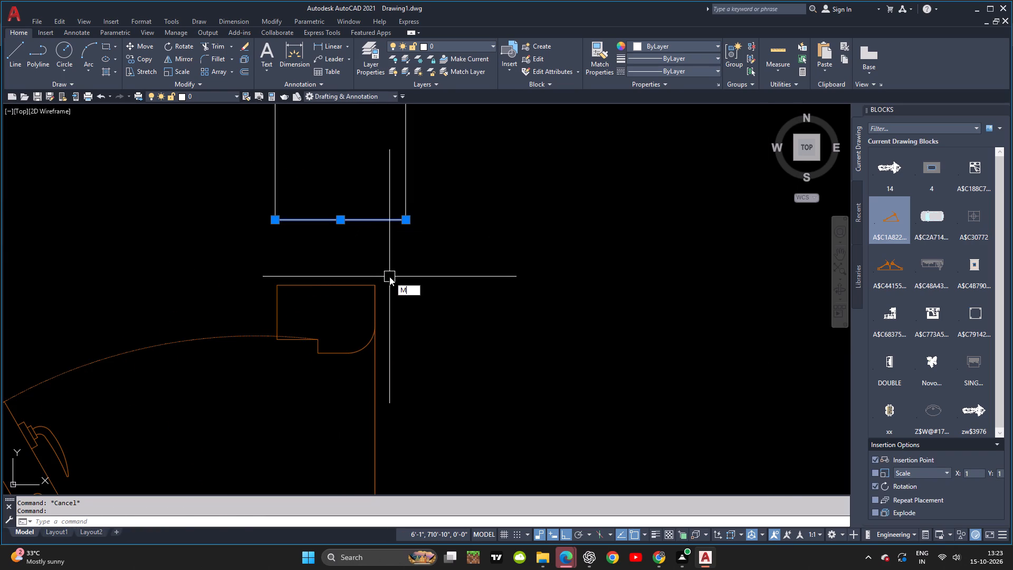
{"action": "key", "text": "space"}
{"action": "left_click", "coordinate": [338, 222]}
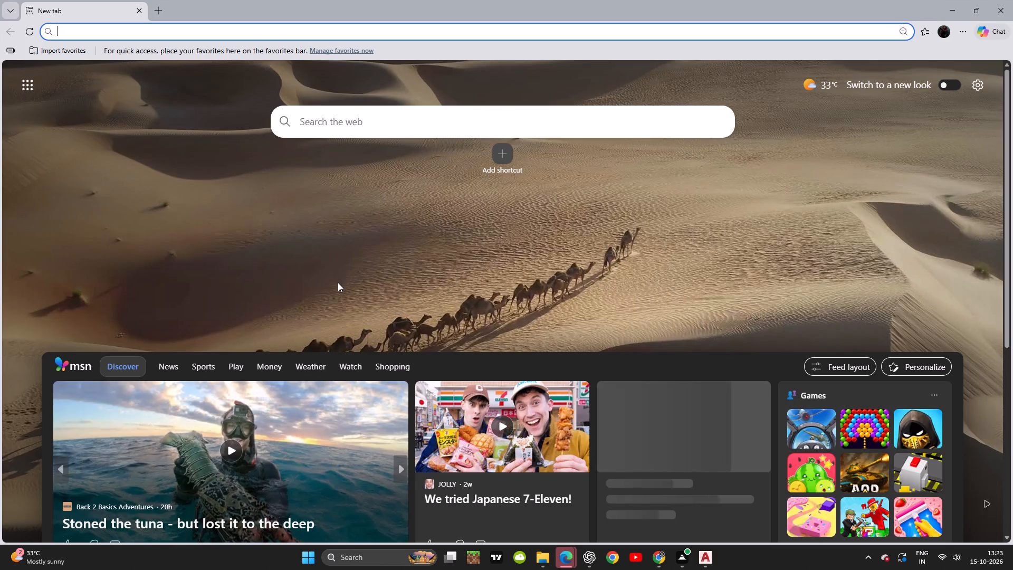
{"action": "left_click", "coordinate": [1012, 0]}
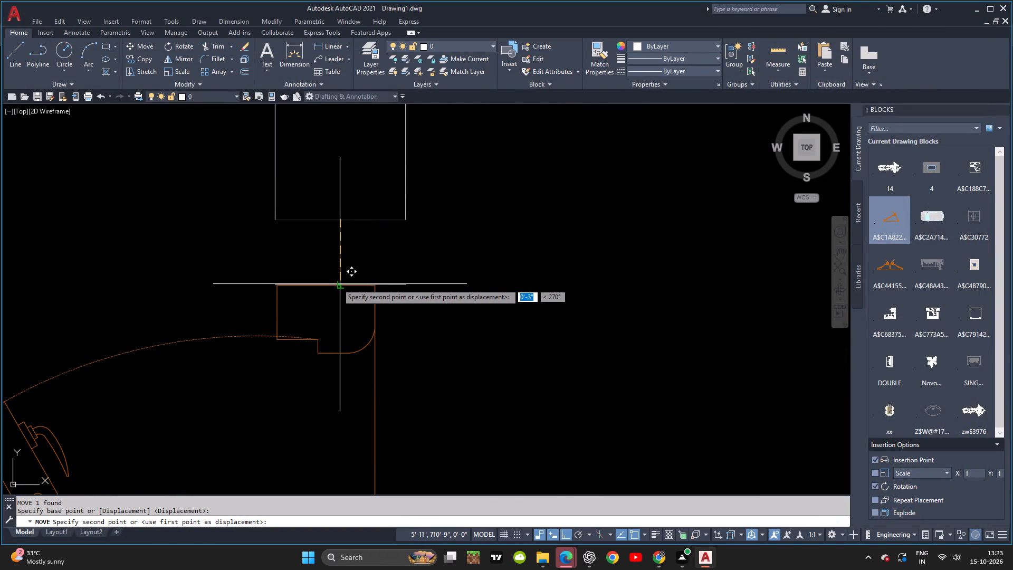
{"action": "left_click", "coordinate": [340, 284]}
{"action": "key", "text": "Escape"}
{"action": "key", "text": "Escape"}
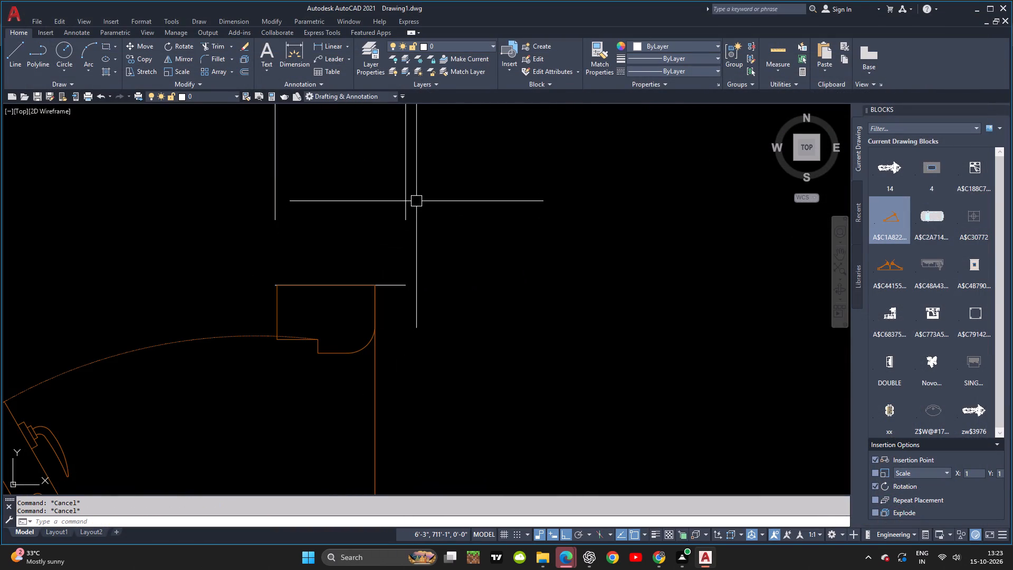
Extend both faces of the children's bedroom west wall down to the moved north jamb line.
{"action": "type", "text": "EX"}
{"action": "key", "text": "space"}
{"action": "key", "text": "space"}
{"action": "left_click", "coordinate": [407, 177]}
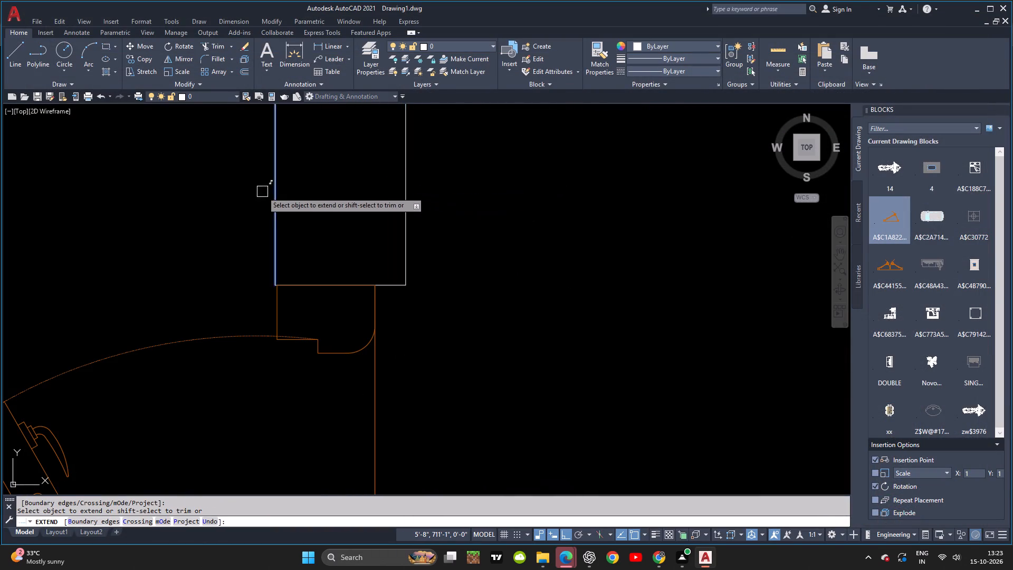
{"action": "left_click", "coordinate": [274, 198]}
{"action": "middle_click_drag", "start_coordinate": [350, 209], "coordinate": [336, 99]}
{"action": "scroll", "coordinate": [336, 99], "scroll_direction": "down", "scroll_amount": 4}
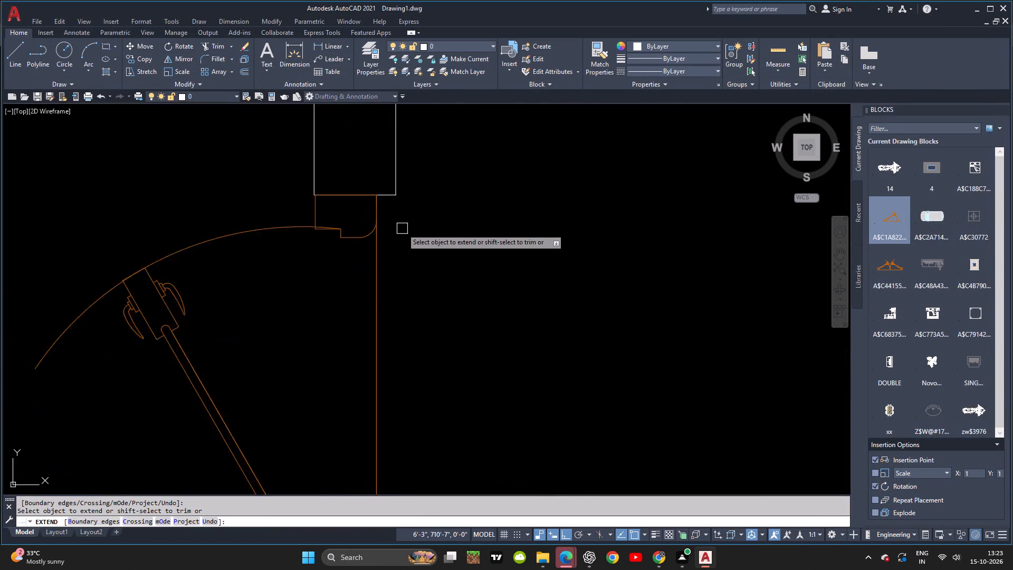
{"action": "middle_click_drag", "start_coordinate": [394, 225], "coordinate": [360, 192]}
{"action": "scroll", "coordinate": [383, 221], "scroll_direction": "down", "scroll_amount": 3}
{"action": "key", "text": "alt+Tab"}
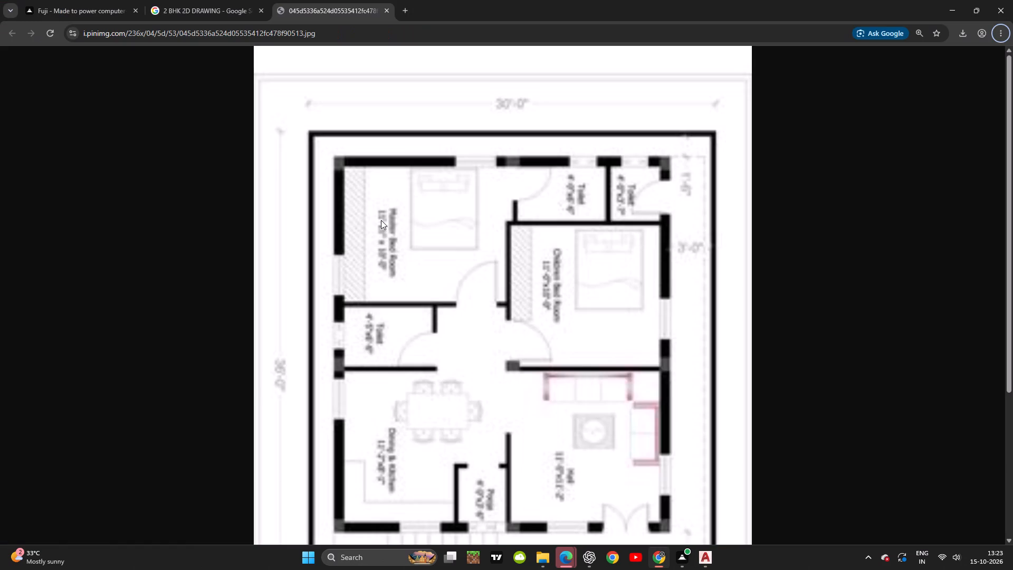
{"action": "key", "text": "alt+Tab"}
{"action": "key", "text": "Escape"}
{"action": "key", "text": "Escape"}
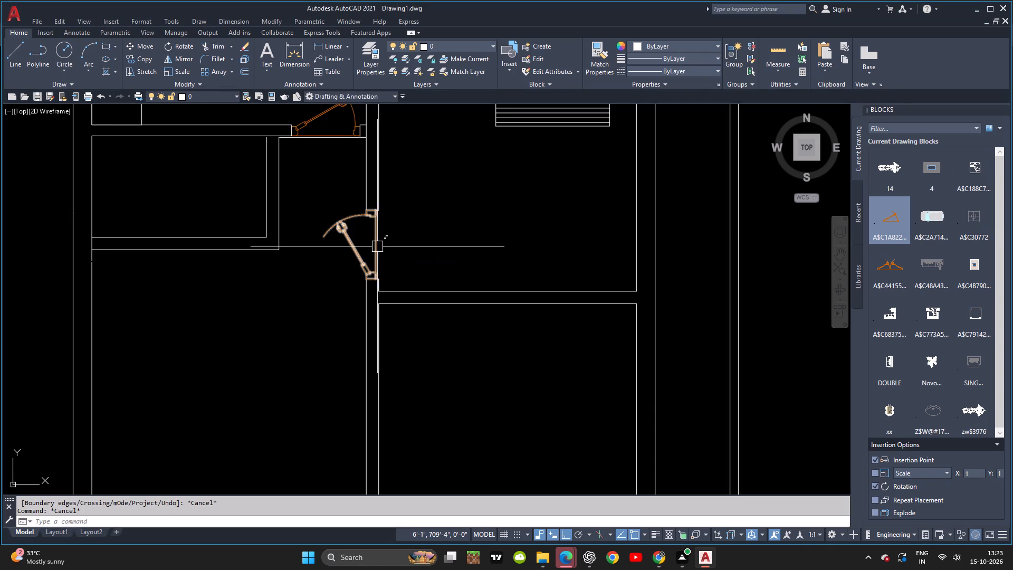
Mirror the children's bedroom door about a vertical line east of it, keeping the source door.
{"action": "left_click", "coordinate": [350, 240]}
{"action": "key", "text": "Escape"}
{"action": "key", "text": "Escape"}
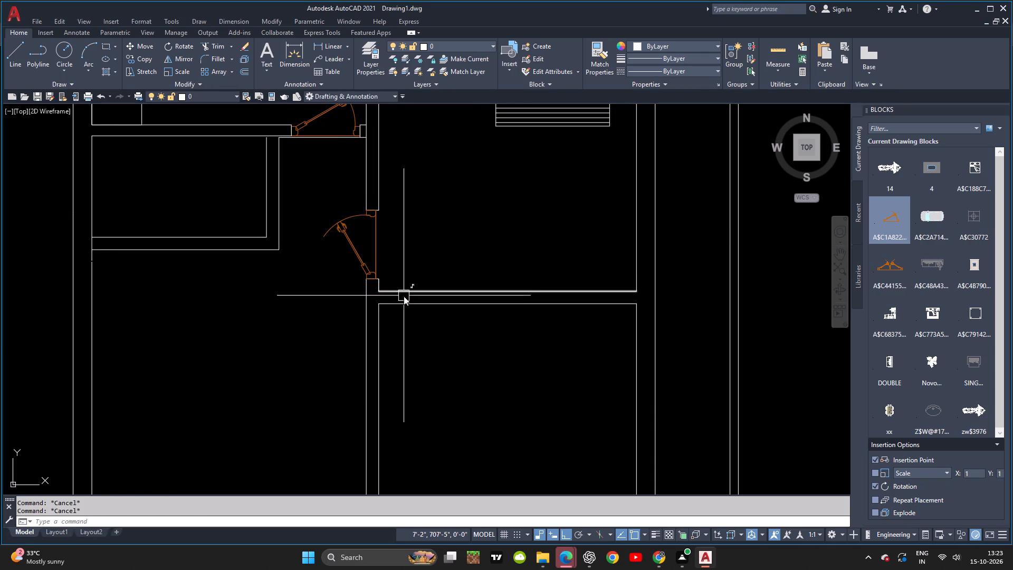
{"action": "key", "text": "m"}
{"action": "key", "text": "i"}
{"action": "key", "text": "space"}
{"action": "scroll", "coordinate": [376, 260], "scroll_direction": "up", "scroll_amount": 1}
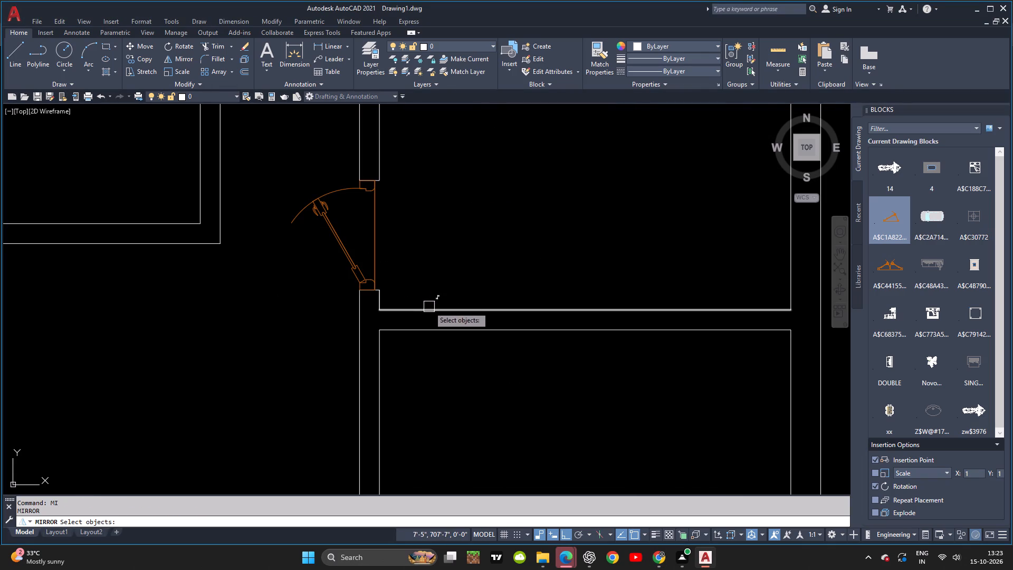
{"action": "left_click", "coordinate": [375, 246]}
{"action": "key", "text": "space"}
{"action": "left_click", "coordinate": [455, 310]}
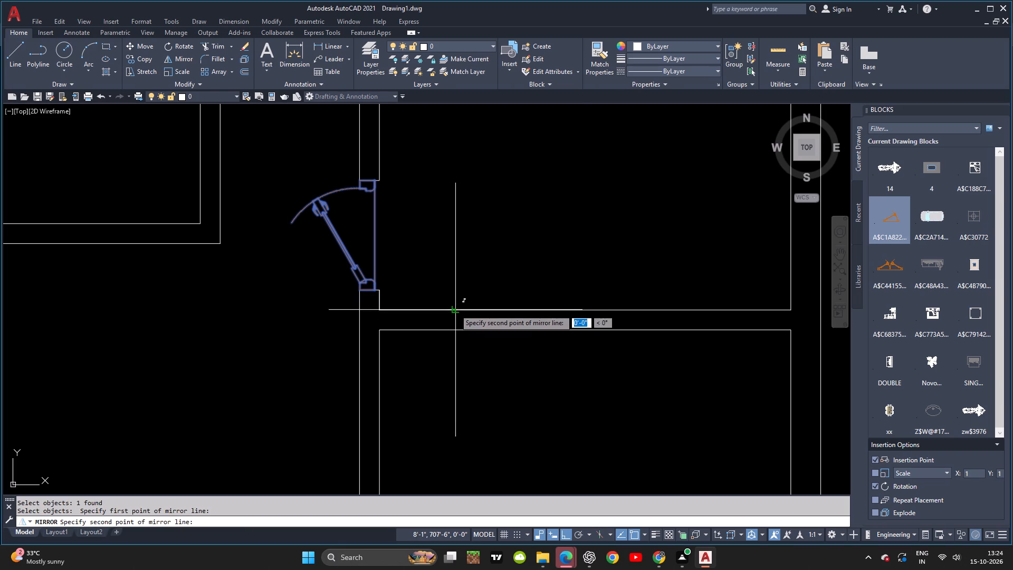
{"action": "left_click", "coordinate": [450, 261]}
{"action": "left_click_drag", "start_coordinate": [473, 296], "coordinate": [450, 261]}
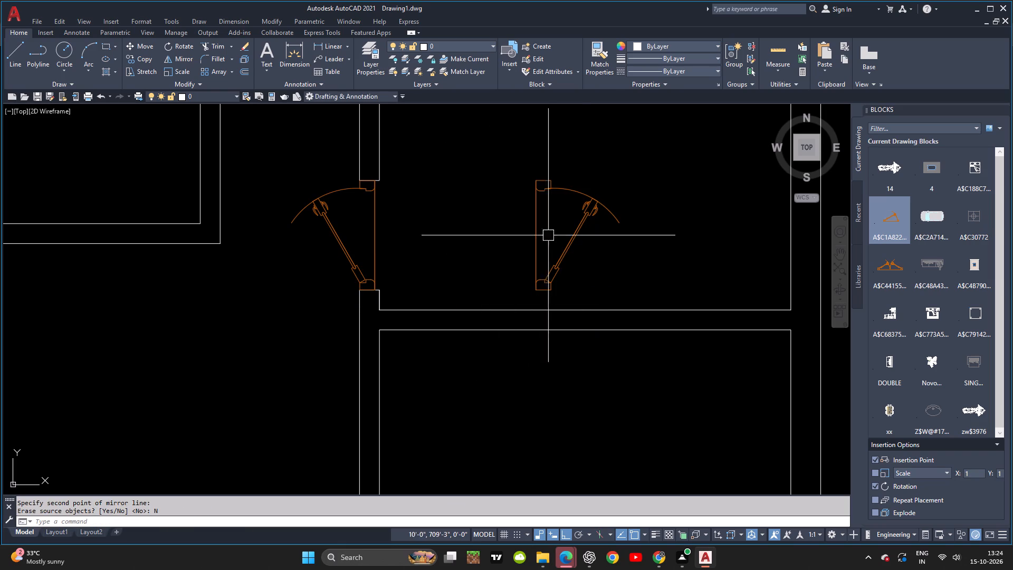
Erase the original west-opening door from the children's bedroom doorway.
{"action": "key", "text": "Escape"}
{"action": "left_click", "coordinate": [623, 185]}
{"action": "left_click", "coordinate": [568, 255]}
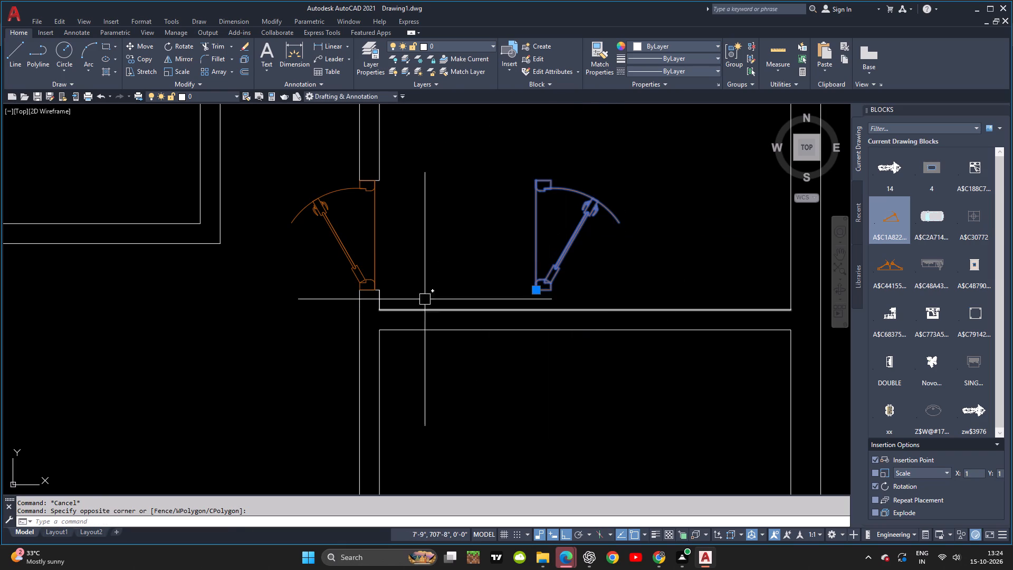
{"action": "key", "text": "Escape"}
{"action": "left_click", "coordinate": [391, 239]}
{"action": "left_click", "coordinate": [348, 252]}
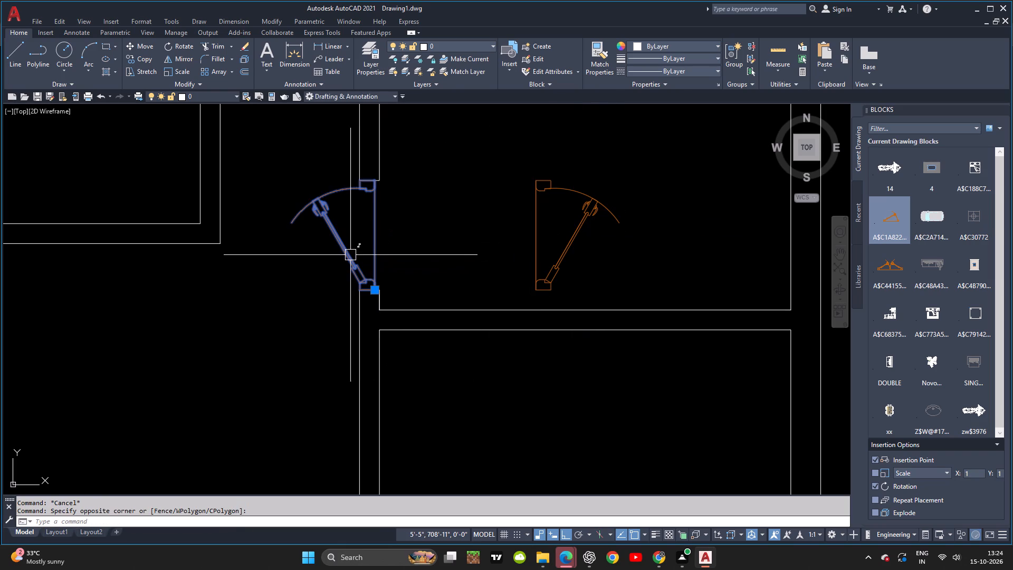
{"action": "key", "text": "Delete"}
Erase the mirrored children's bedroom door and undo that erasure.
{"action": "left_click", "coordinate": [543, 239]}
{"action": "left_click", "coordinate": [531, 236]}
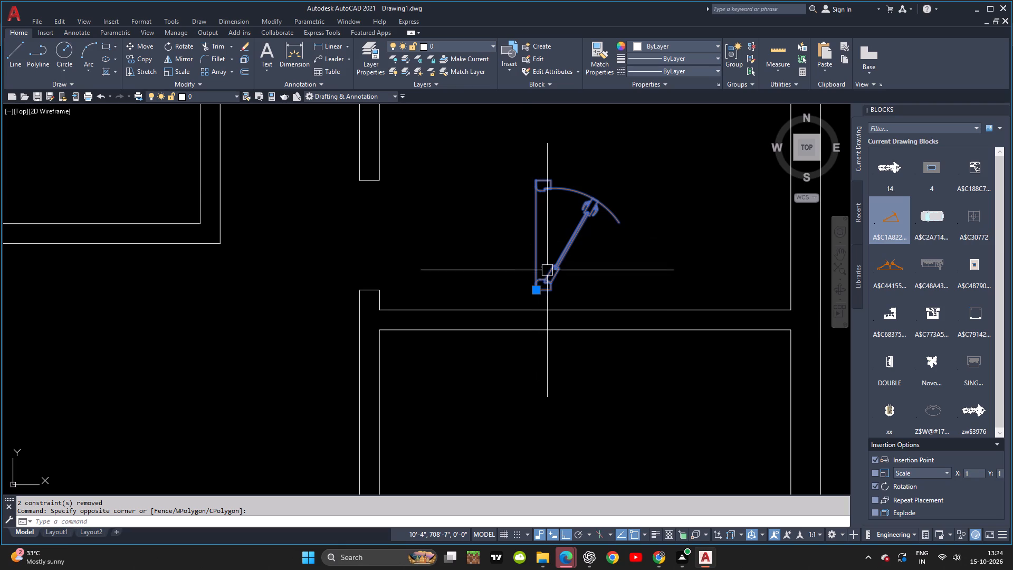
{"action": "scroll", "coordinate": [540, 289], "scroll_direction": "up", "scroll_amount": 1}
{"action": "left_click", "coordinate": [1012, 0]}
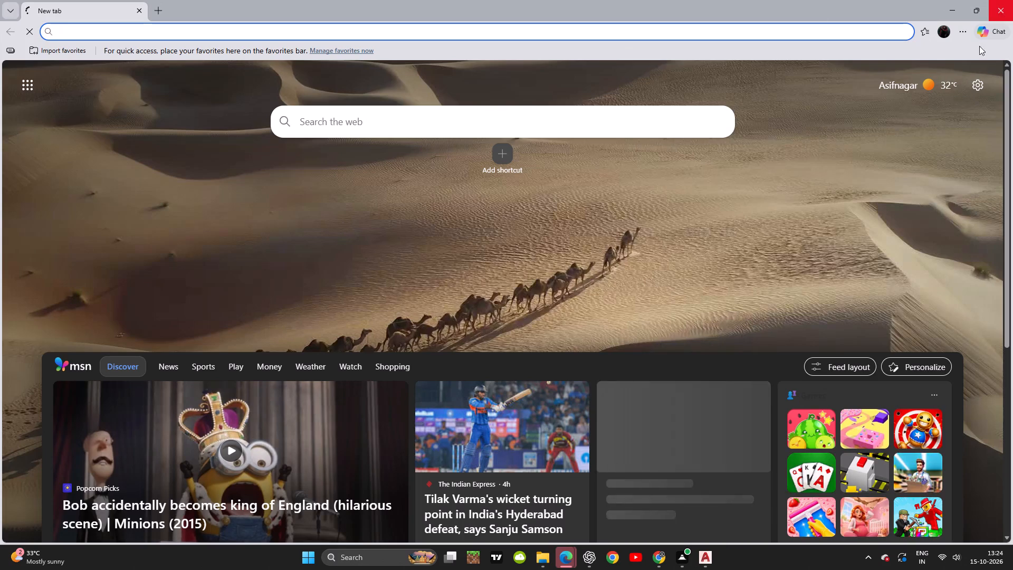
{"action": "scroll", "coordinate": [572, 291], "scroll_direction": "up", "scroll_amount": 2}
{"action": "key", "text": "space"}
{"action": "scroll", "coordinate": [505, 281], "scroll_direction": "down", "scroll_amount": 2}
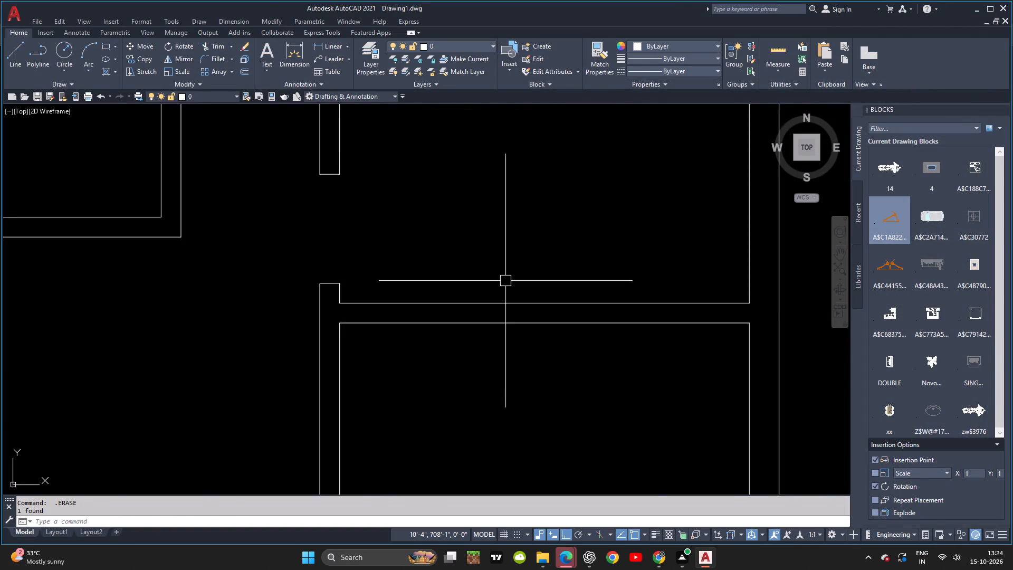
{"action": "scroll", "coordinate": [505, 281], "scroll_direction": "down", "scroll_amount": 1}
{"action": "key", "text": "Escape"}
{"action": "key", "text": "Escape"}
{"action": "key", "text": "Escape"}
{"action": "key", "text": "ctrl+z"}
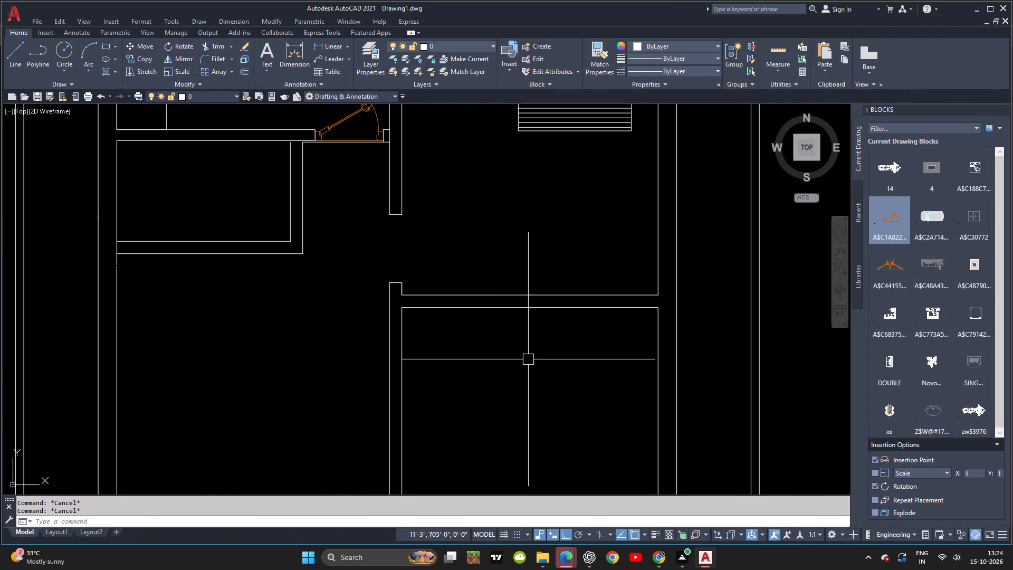
Move the mirrored door about 4'-5" west onto the south jamb of the children's bedroom doorway.
{"action": "left_click", "coordinate": [505, 288]}
{"action": "key", "text": "m"}
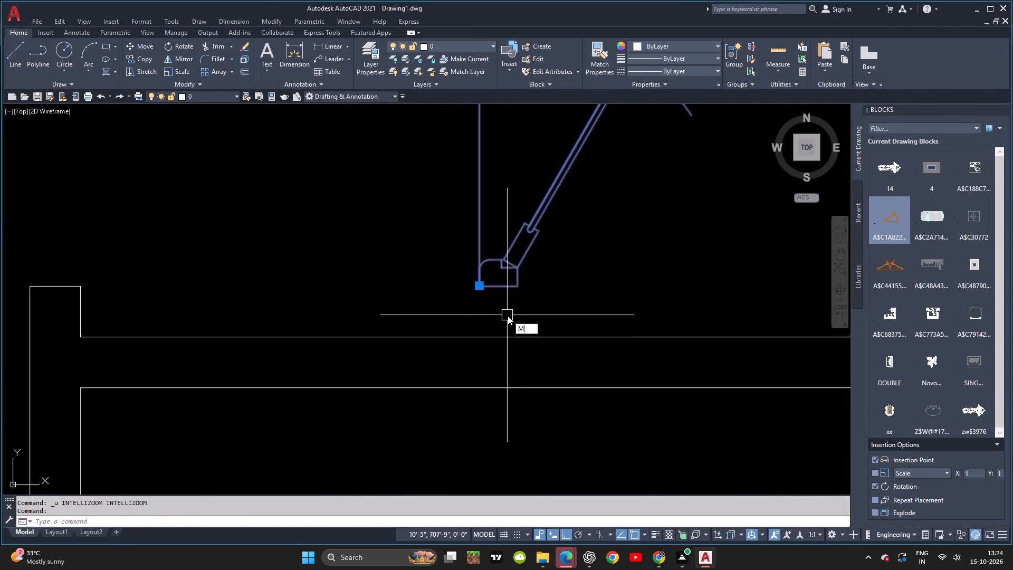
{"action": "key", "text": "space"}
{"action": "left_click", "coordinate": [499, 290]}
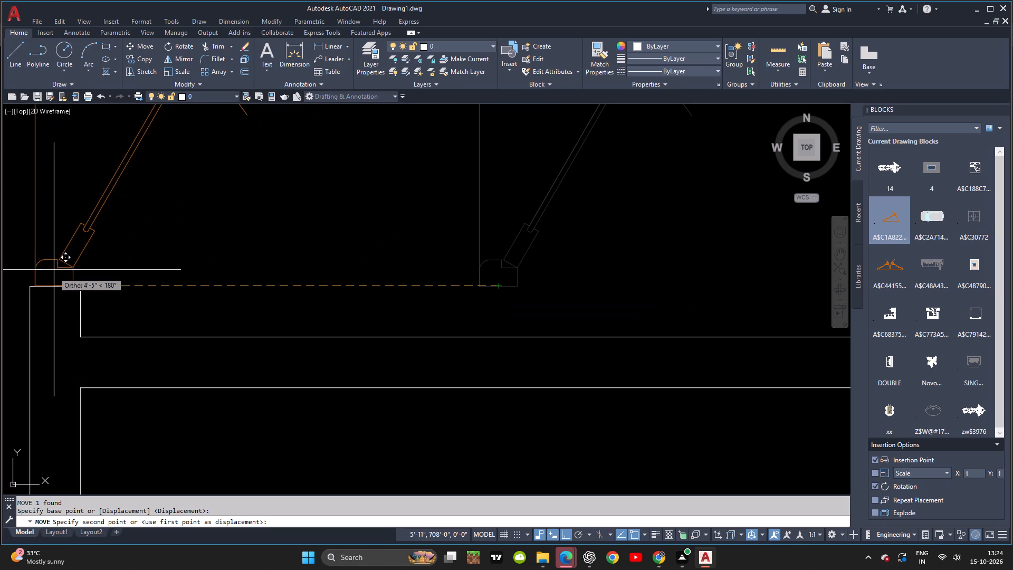
{"action": "left_click", "coordinate": [56, 289]}
{"action": "scroll", "coordinate": [305, 309], "scroll_direction": "down", "scroll_amount": 3}
{"action": "middle_click_drag", "start_coordinate": [309, 309], "coordinate": [380, 324]}
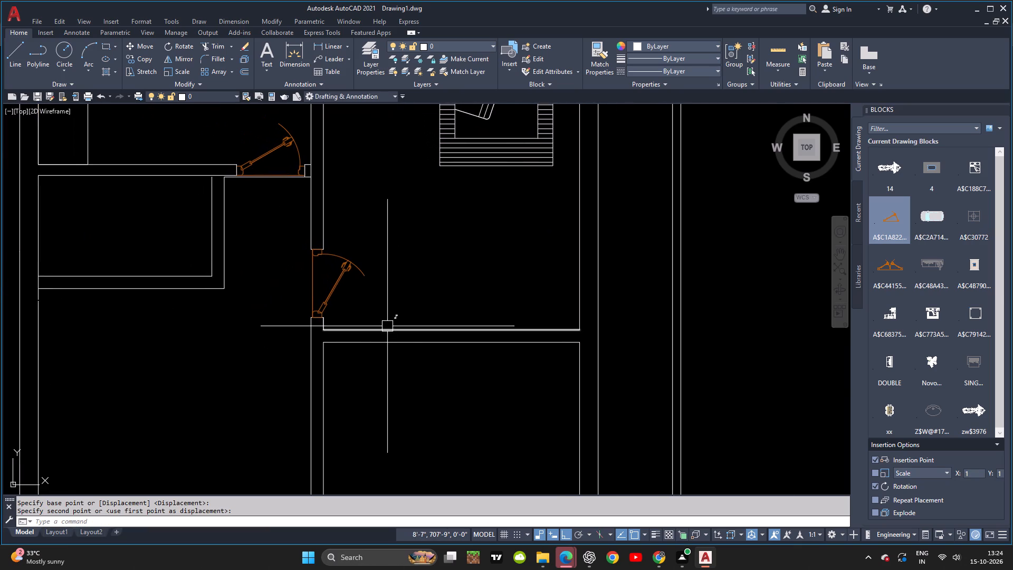
{"action": "key", "text": "Escape"}
Mirror the master bedroom's south-wall door about a vertical line east of it, erasing the source door.
{"action": "key", "text": "alt+Tab"}
{"action": "key", "text": "alt+Tab"}
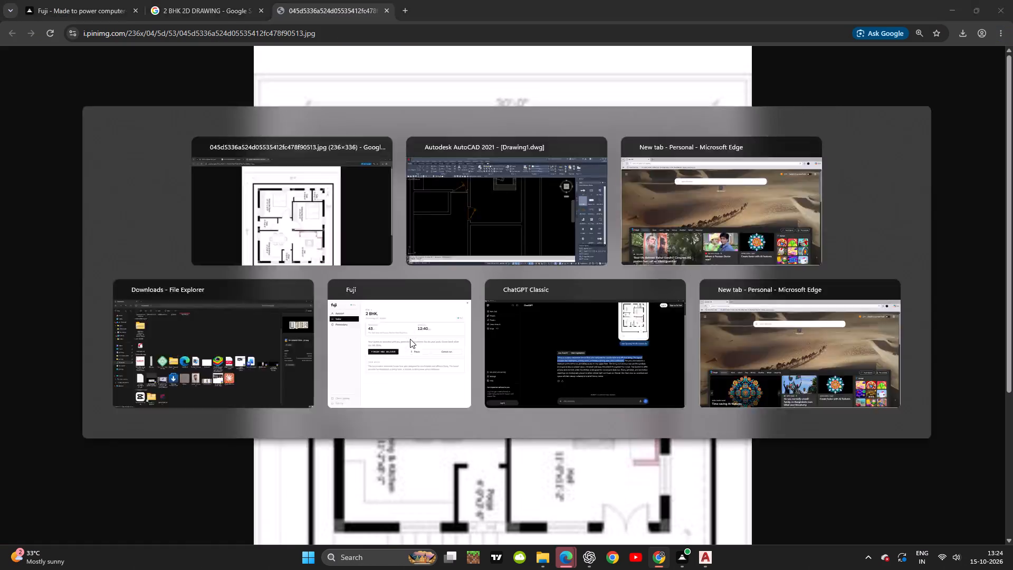
{"action": "middle_click_drag", "start_coordinate": [387, 272], "coordinate": [447, 312]}
{"action": "left_click", "coordinate": [342, 189]}
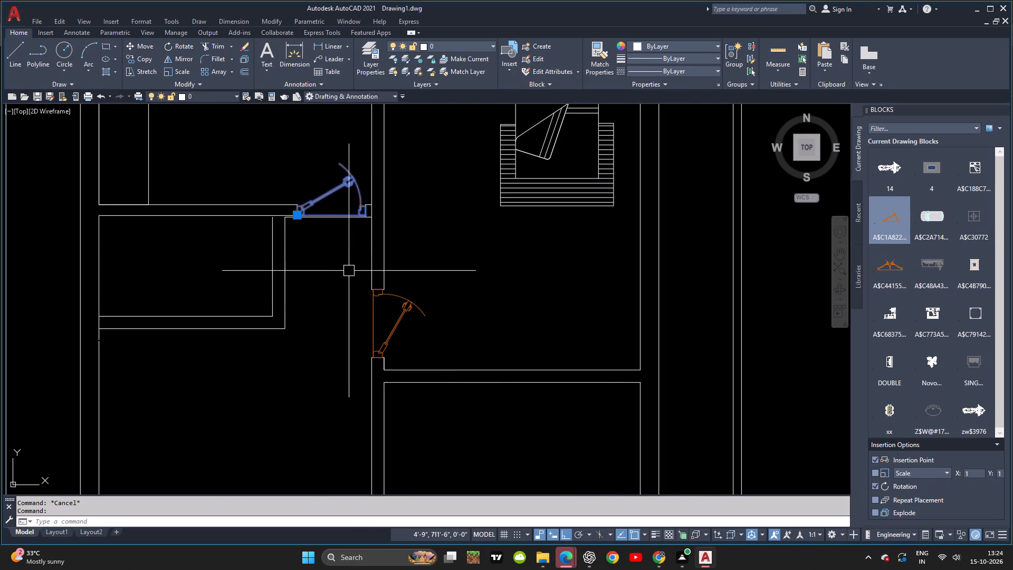
{"action": "key", "text": "m"}
{"action": "key", "text": "i"}
{"action": "key", "text": "space"}
{"action": "left_click", "coordinate": [414, 248]}
{"action": "left_click", "coordinate": [416, 218]}
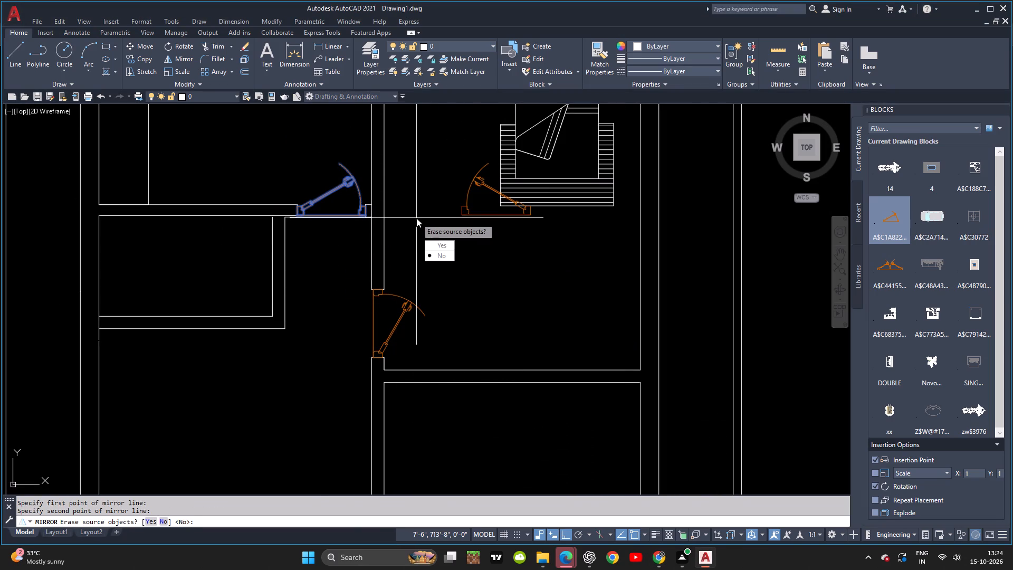
{"action": "key", "text": "8"}
{"action": "left_click_drag", "start_coordinate": [436, 243], "coordinate": [416, 218]}
Move the mirrored master bedroom door west so its hinge-side frame meets the doorway's east jamb.
{"action": "left_click", "coordinate": [476, 214]}
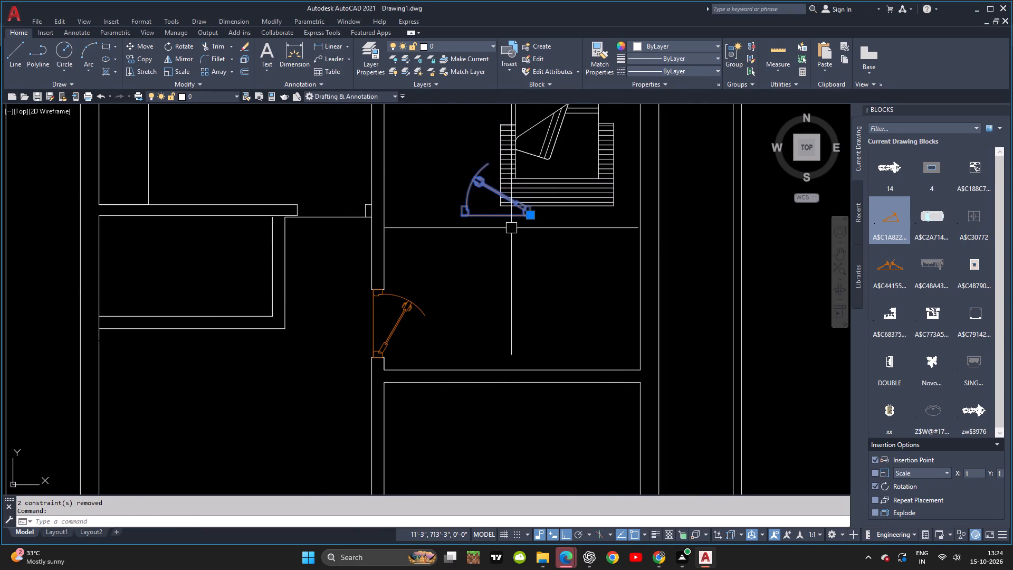
{"action": "key", "text": "m"}
{"action": "key", "text": "space"}
{"action": "scroll", "coordinate": [530, 206], "scroll_direction": "up", "scroll_amount": 2}
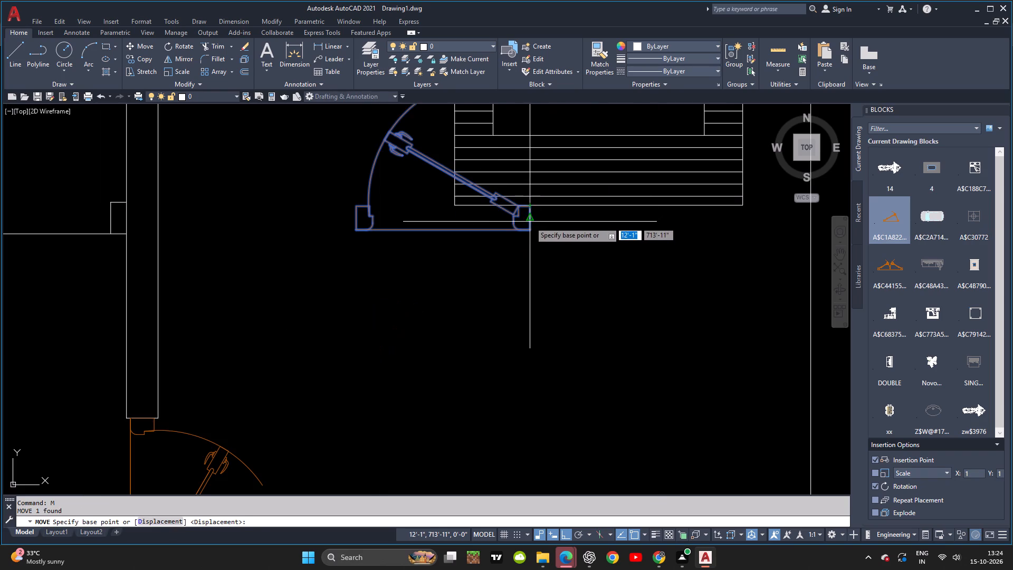
{"action": "left_click", "coordinate": [530, 222]}
{"action": "left_click", "coordinate": [106, 218]}
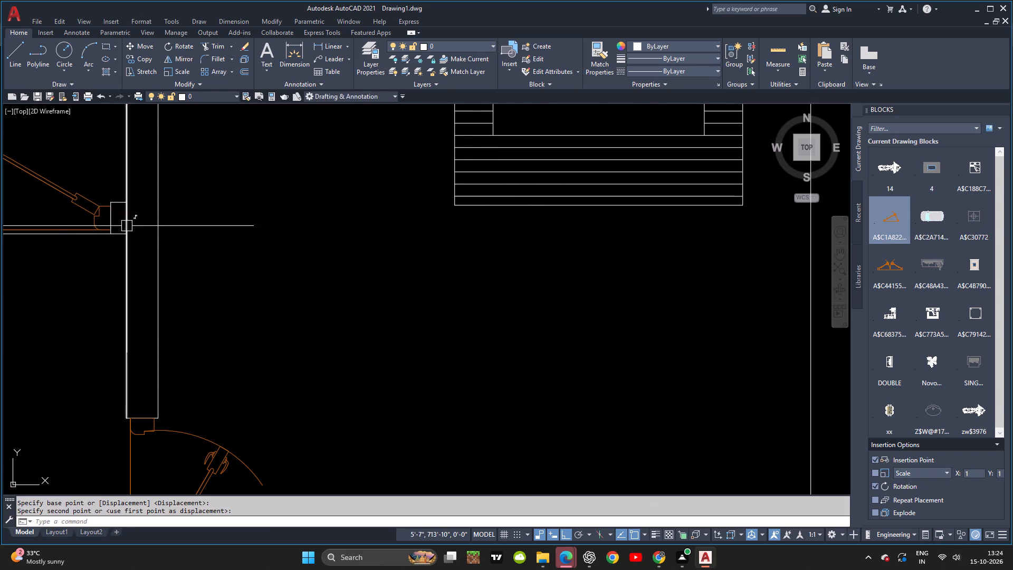
{"action": "middle_click_drag", "start_coordinate": [139, 231], "coordinate": [367, 233]}
{"action": "key", "text": "Escape"}
Trim the leftover wall line running across the south side of the master bedroom doorway.
{"action": "left_click", "coordinate": [272, 238]}
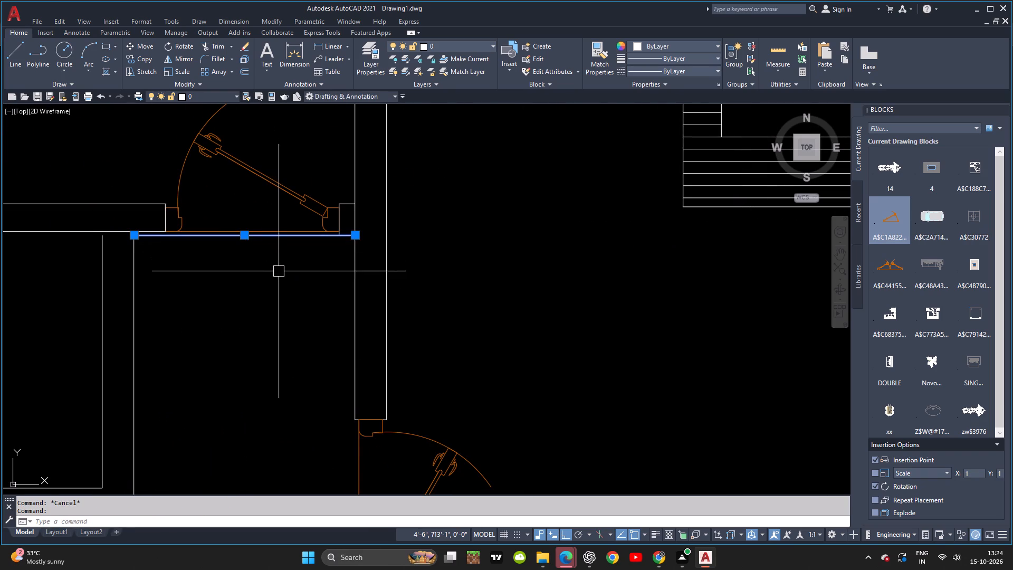
{"action": "key", "text": "Escape"}
{"action": "key", "text": "Escape"}
{"action": "left_click", "coordinate": [272, 239]}
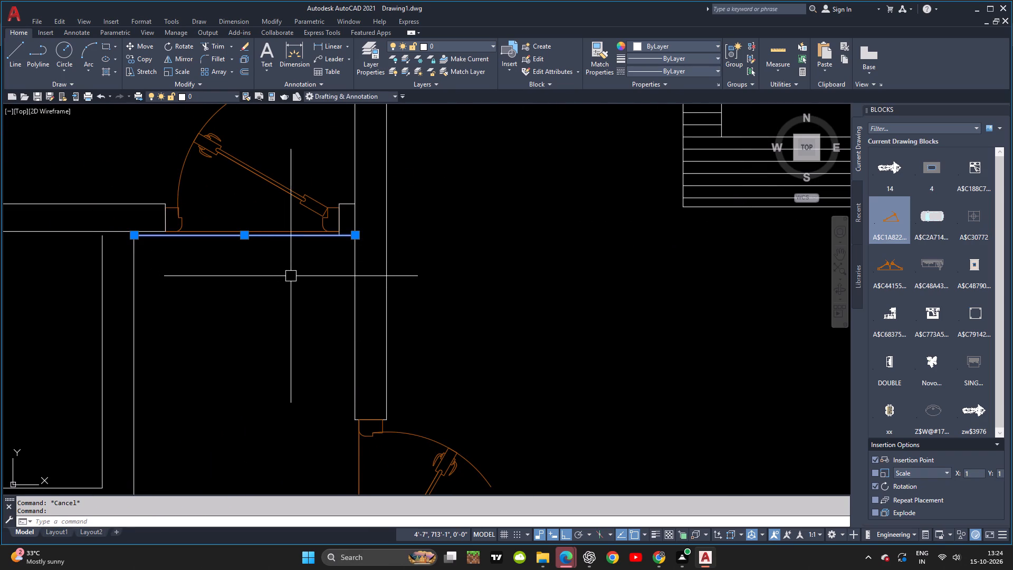
{"action": "key", "text": "Escape"}
{"action": "key", "text": "t"}
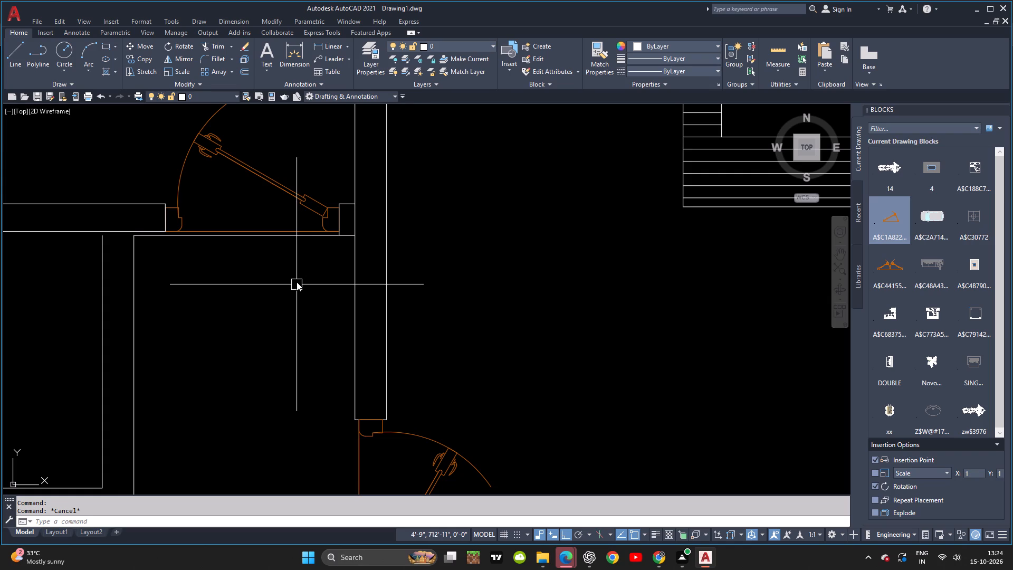
{"action": "key", "text": "r"}
{"action": "key", "text": "space"}
{"action": "key", "text": "space"}
{"action": "left_click", "coordinate": [267, 239]}
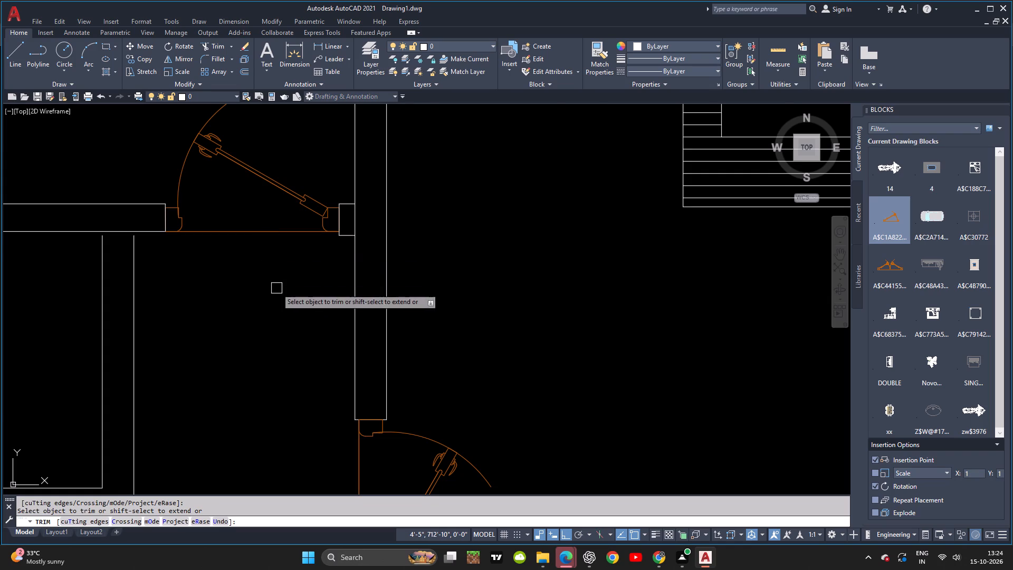
{"action": "scroll", "coordinate": [276, 288], "scroll_direction": "down", "scroll_amount": 1}
{"action": "middle_click_drag", "start_coordinate": [273, 287], "coordinate": [263, 281]}
{"action": "key", "text": "Escape"}
{"action": "key", "text": "alt+Tab"}
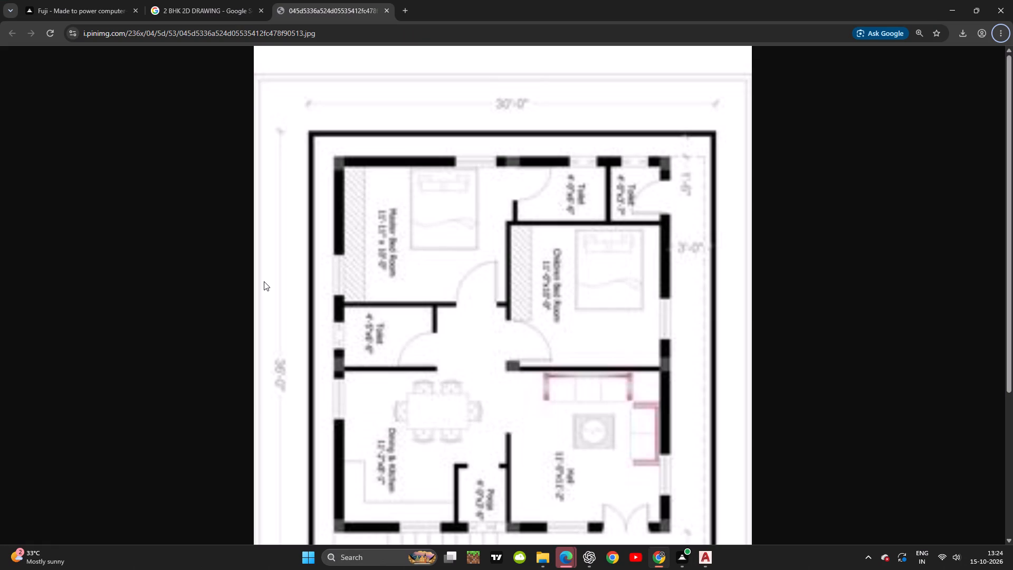
Compare the toilet doorway south of the master bedroom with the reference plan.
{"action": "key", "text": "alt+Tab"}
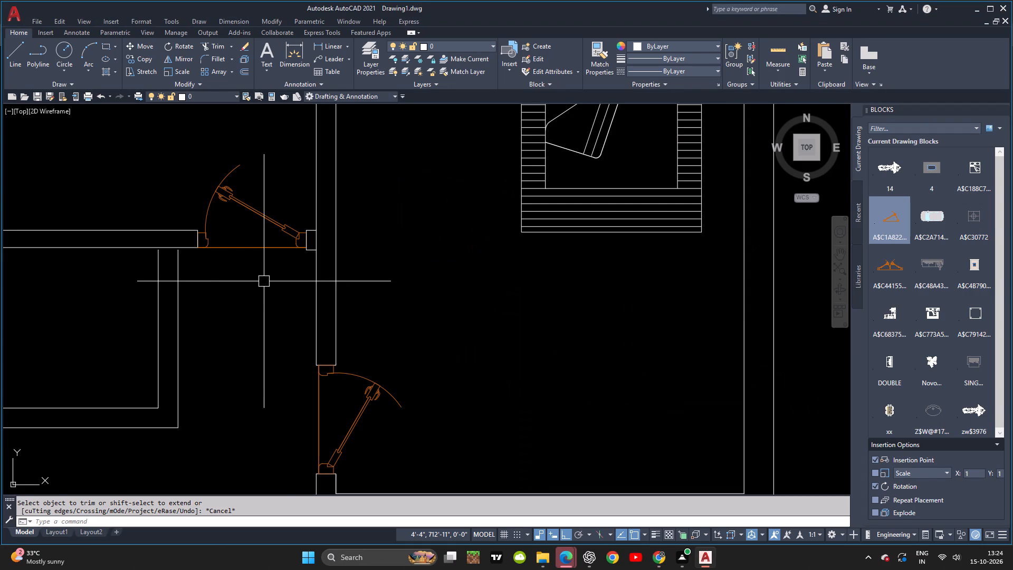
{"action": "scroll", "coordinate": [264, 281], "scroll_direction": "down", "scroll_amount": 2}
{"action": "scroll", "coordinate": [305, 340], "scroll_direction": "down", "scroll_amount": 2}
{"action": "middle_click_drag", "start_coordinate": [316, 342], "coordinate": [356, 320]}
{"action": "key", "text": "alt+Tab"}
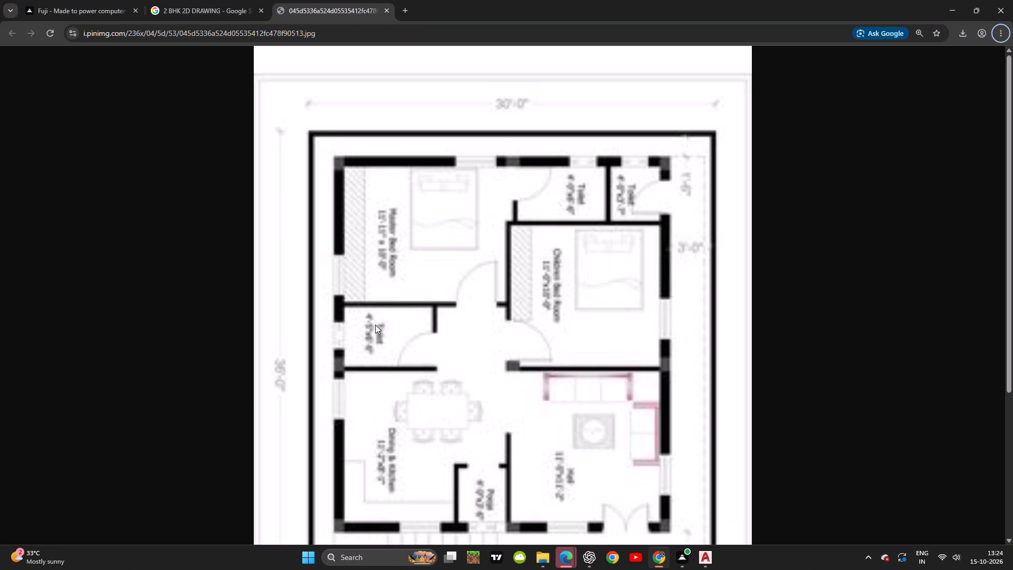
{"action": "key", "text": "alt+Tab"}
{"action": "middle_click_drag", "start_coordinate": [425, 368], "coordinate": [455, 372]}
{"action": "key", "text": "alt+Tab"}
{"action": "key", "text": "alt+Tab"}
Draw a jamb line across the toilet's east wall, 6" north of the room's inner south-east corner.
{"action": "scroll", "coordinate": [340, 307], "scroll_direction": "up", "scroll_amount": 3}
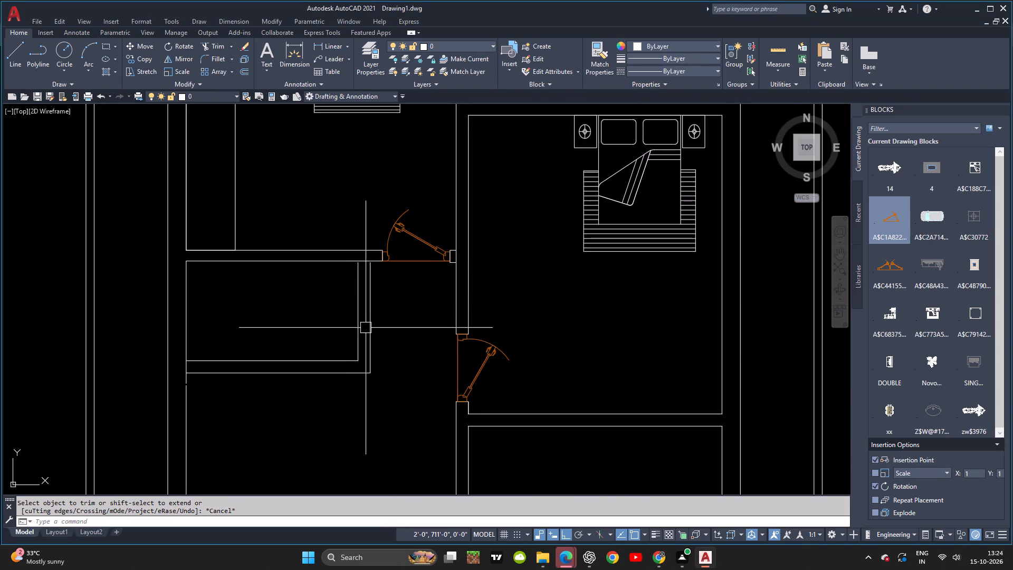
{"action": "middle_click_drag", "start_coordinate": [357, 327], "coordinate": [341, 323]}
{"action": "scroll", "coordinate": [341, 323], "scroll_direction": "up", "scroll_amount": 2}
{"action": "scroll", "coordinate": [342, 329], "scroll_direction": "down", "scroll_amount": 1}
{"action": "middle_click_drag", "start_coordinate": [341, 329], "coordinate": [334, 325]}
{"action": "key", "text": "l"}
{"action": "key", "text": "space"}
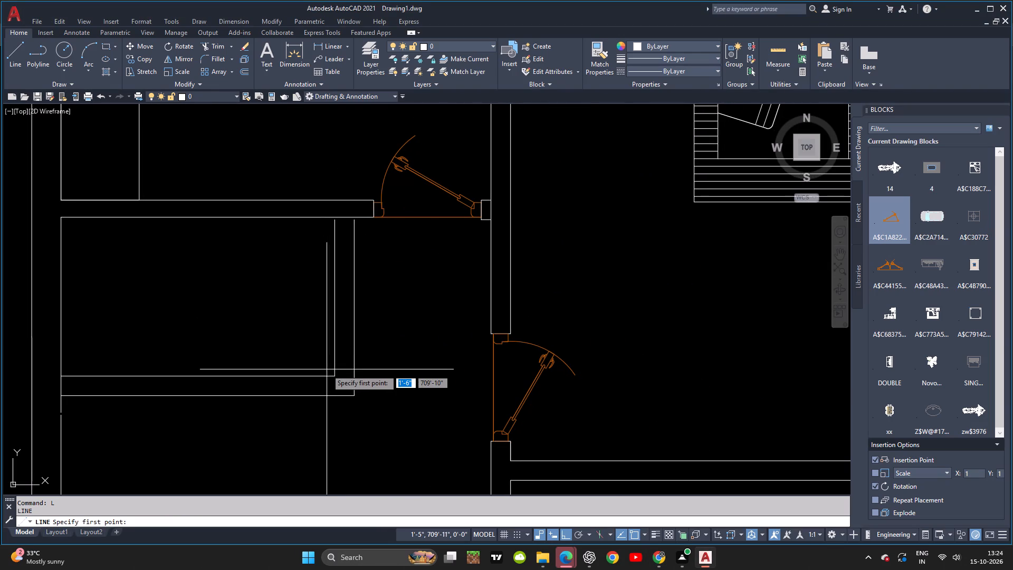
{"action": "left_click_drag", "start_coordinate": [339, 374], "coordinate": [334, 374]}
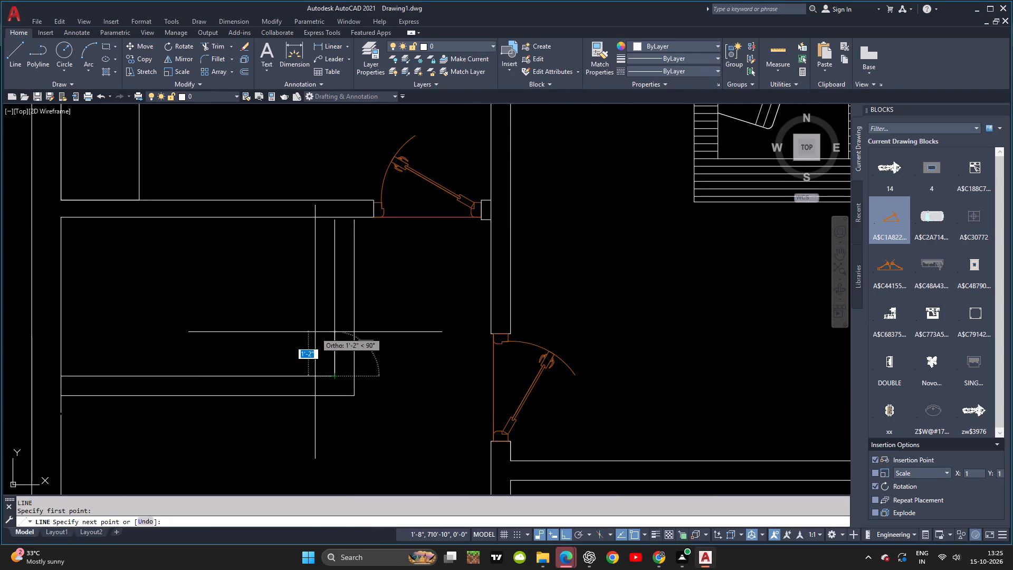
{"action": "key", "text": "6"}
{"action": "key", "text": "space"}
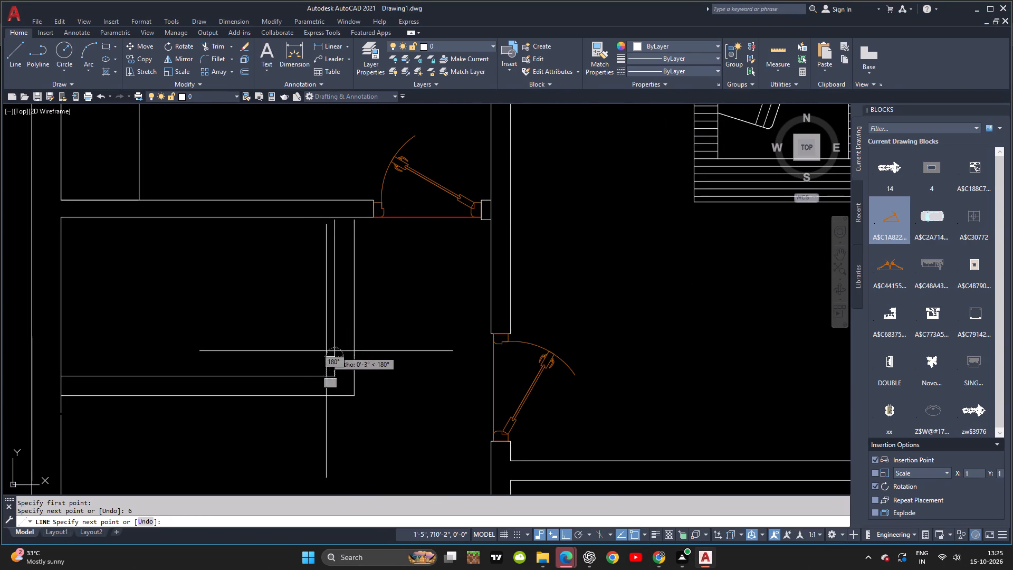
{"action": "left_click", "coordinate": [356, 357]}
{"action": "key", "text": "Escape"}
{"action": "key", "text": "Escape"}
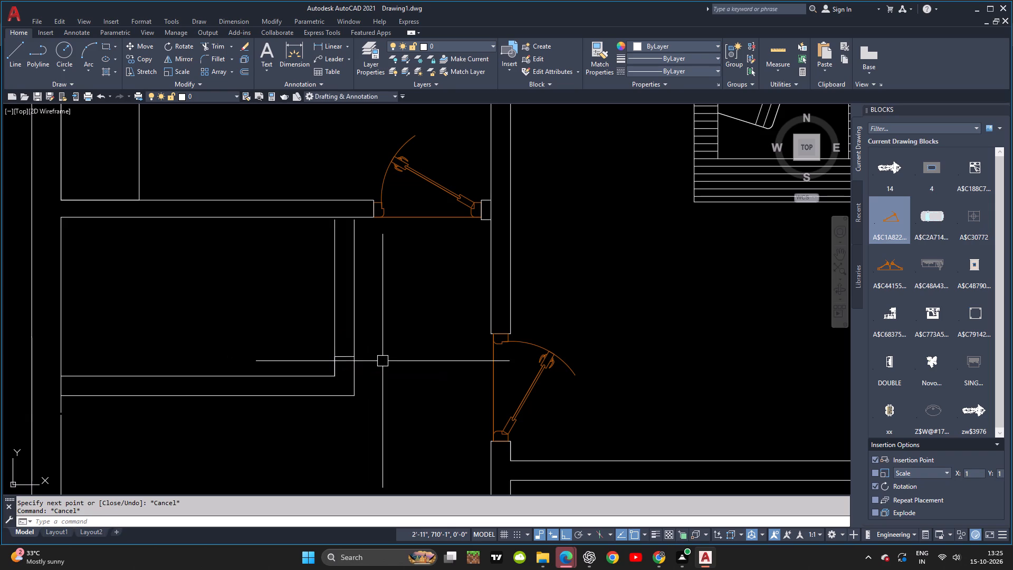
Offset the toilet's jamb line 3' north to mark the other side of the doorway.
{"action": "type", "text": "O 3'"}
{"action": "key", "text": "Return"}
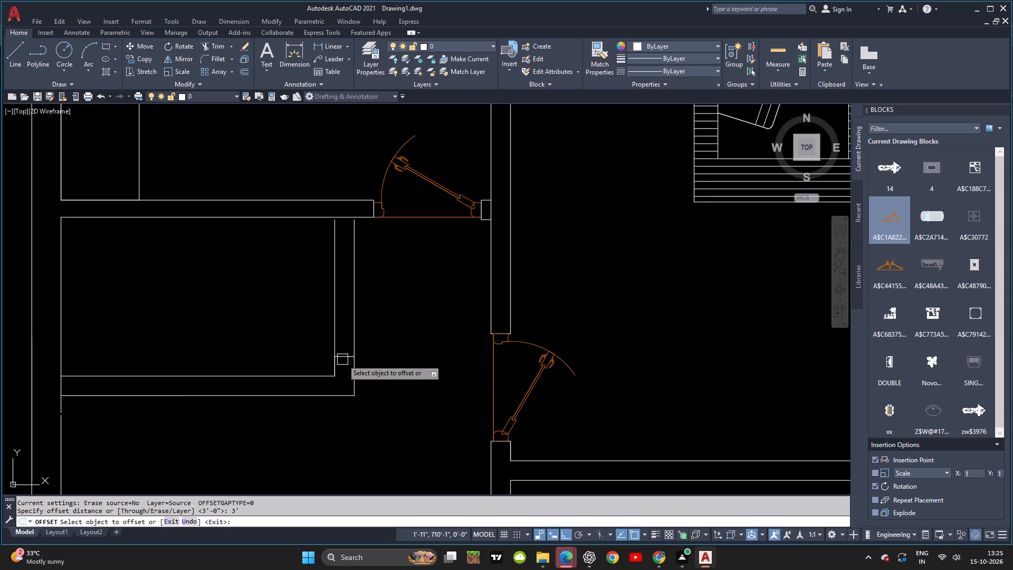
{"action": "left_click", "coordinate": [342, 359]}
{"action": "left_click", "coordinate": [342, 335]}
{"action": "key", "text": "Escape"}
{"action": "key", "text": "Escape"}
Trim both wall lines between the two jambs to open the toilet doorway.
{"action": "key", "text": "t"}
{"action": "key", "text": "r"}
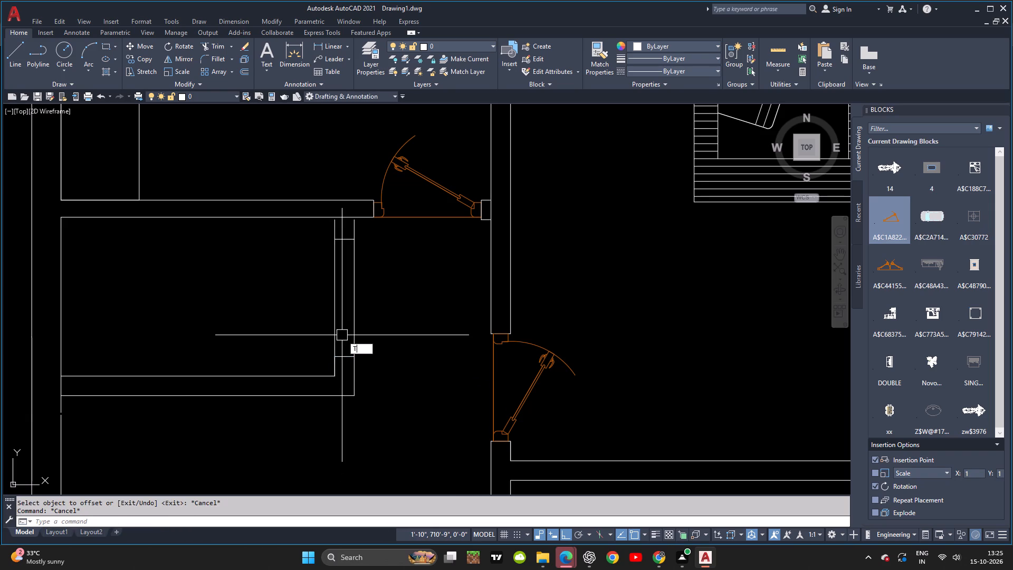
{"action": "key", "text": "space"}
{"action": "key", "text": "space"}
{"action": "left_click", "coordinate": [386, 297]}
{"action": "left_click", "coordinate": [274, 308]}
{"action": "key", "text": "Escape"}
{"action": "middle_click_drag", "start_coordinate": [365, 322], "coordinate": [354, 313]}
Insert the single door block on the toilet doorway's south jamb, rotated upright so it swings into the toilet.
{"action": "key", "text": "alt+Tab"}
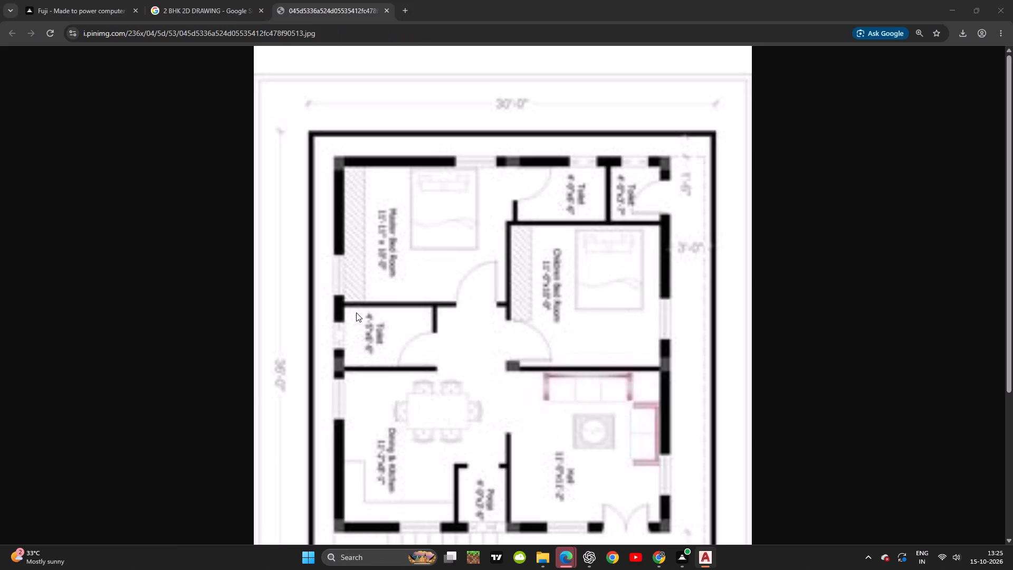
{"action": "key", "text": "alt+Tab"}
{"action": "key", "text": "i"}
{"action": "key", "text": "space"}
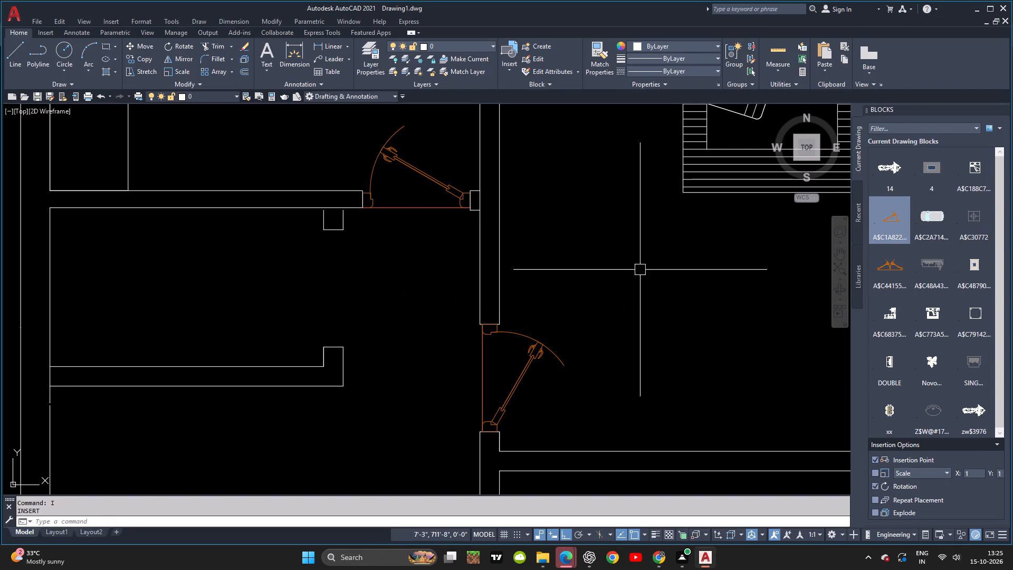
{"action": "left_click", "coordinate": [874, 231]}
{"action": "scroll", "coordinate": [345, 343], "scroll_direction": "up", "scroll_amount": 1}
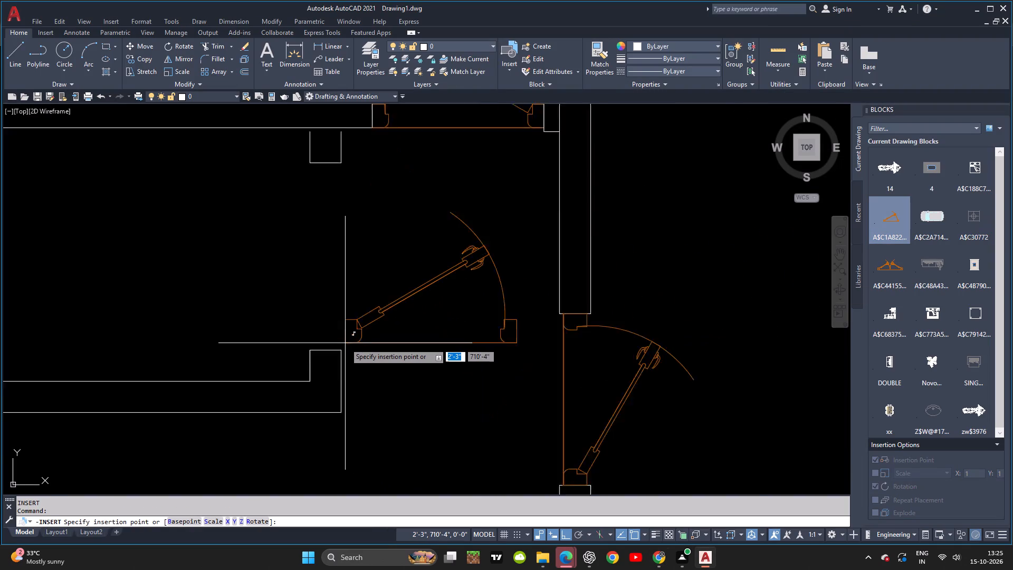
{"action": "scroll", "coordinate": [345, 343], "scroll_direction": "up", "scroll_amount": 1}
{"action": "left_click", "coordinate": [327, 353]}
{"action": "left_click", "coordinate": [317, 291]}
{"action": "scroll", "coordinate": [351, 318], "scroll_direction": "down", "scroll_amount": 1}
{"action": "middle_click_drag", "start_coordinate": [352, 319], "coordinate": [370, 332]}
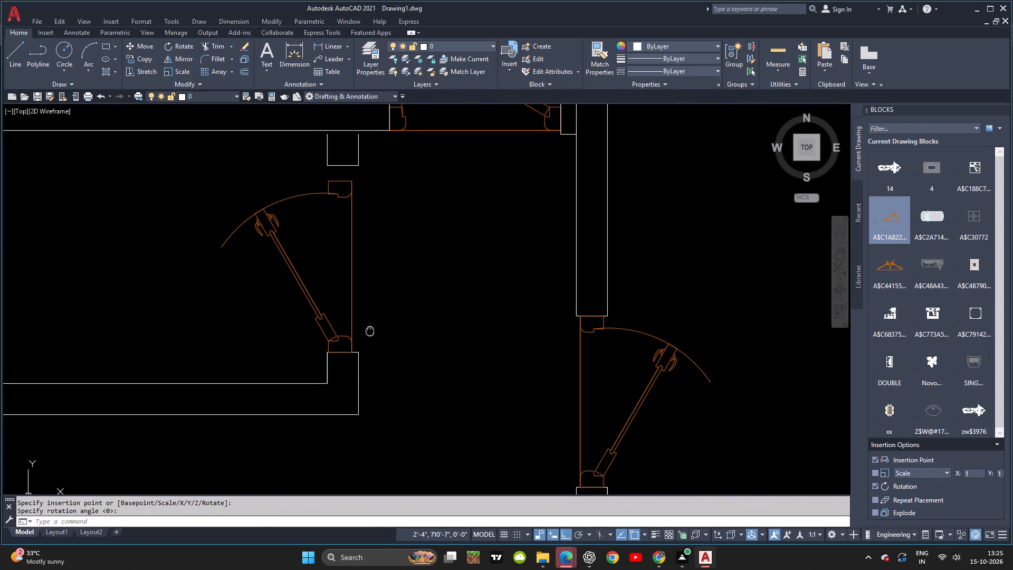
{"action": "middle_click_drag", "start_coordinate": [370, 332], "coordinate": [374, 335]}
{"action": "key", "text": "Escape"}
{"action": "key", "text": "Escape"}
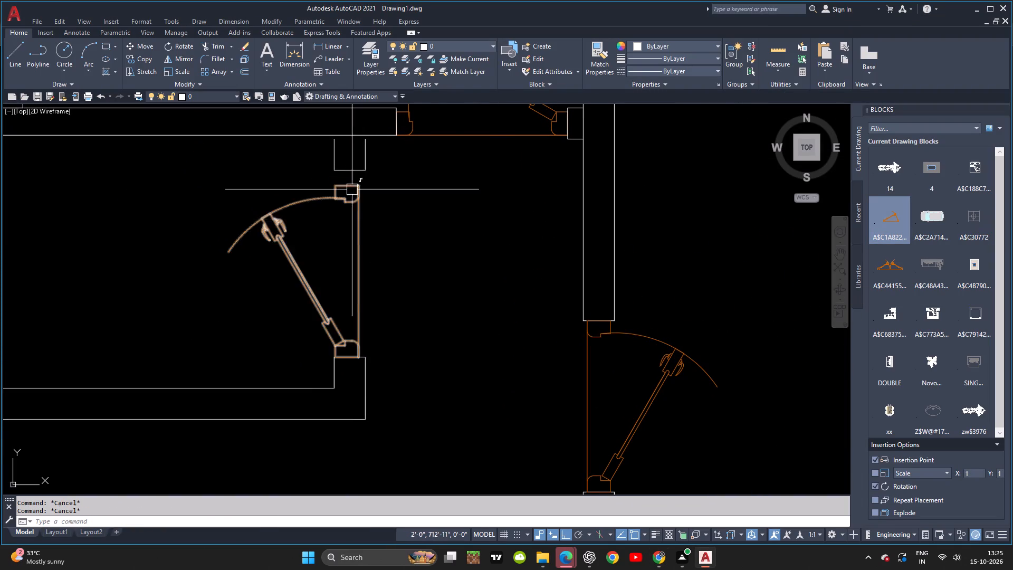
Move the toilet doorway's north jamb line south to meet the top of the door frame.
{"action": "scroll", "coordinate": [351, 179], "scroll_direction": "up", "scroll_amount": 2}
{"action": "left_click", "coordinate": [348, 159]}
{"action": "key", "text": "m"}
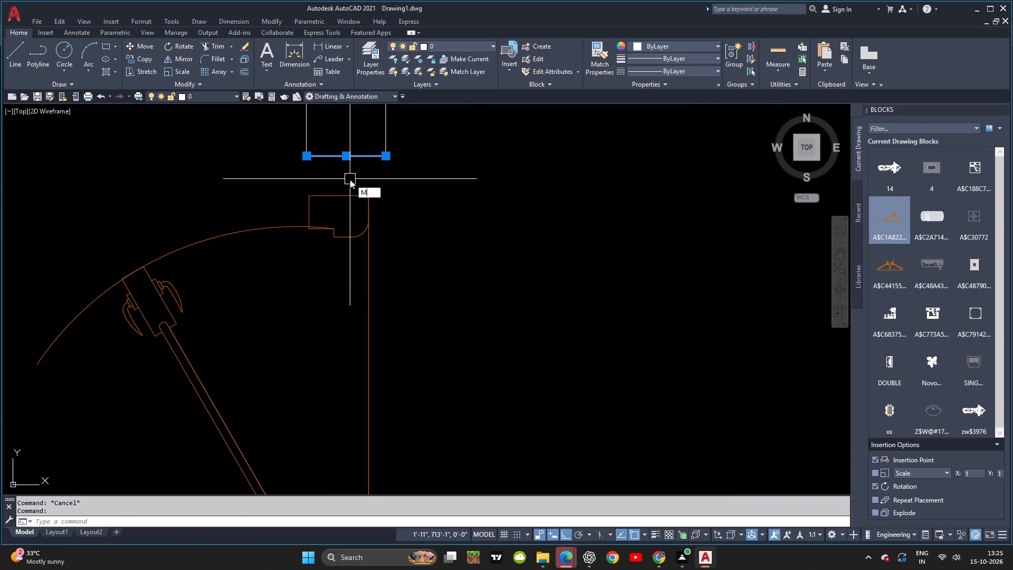
{"action": "key", "text": "space"}
{"action": "left_click", "coordinate": [344, 156]}
{"action": "left_click", "coordinate": [345, 192]}
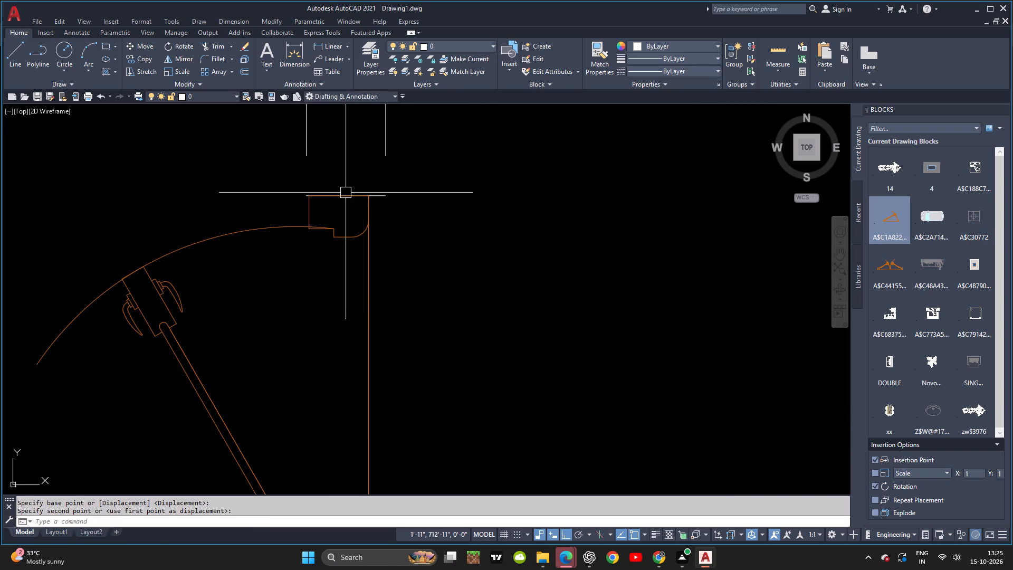
{"action": "key", "text": "Escape"}
{"action": "key", "text": "Escape"}
Extend both faces of the toilet's east wall south to the moved jamb line.
{"action": "key", "text": "e"}
{"action": "key", "text": "x"}
{"action": "key", "text": "space"}
{"action": "key", "text": "space"}
{"action": "left_click", "coordinate": [387, 156]}
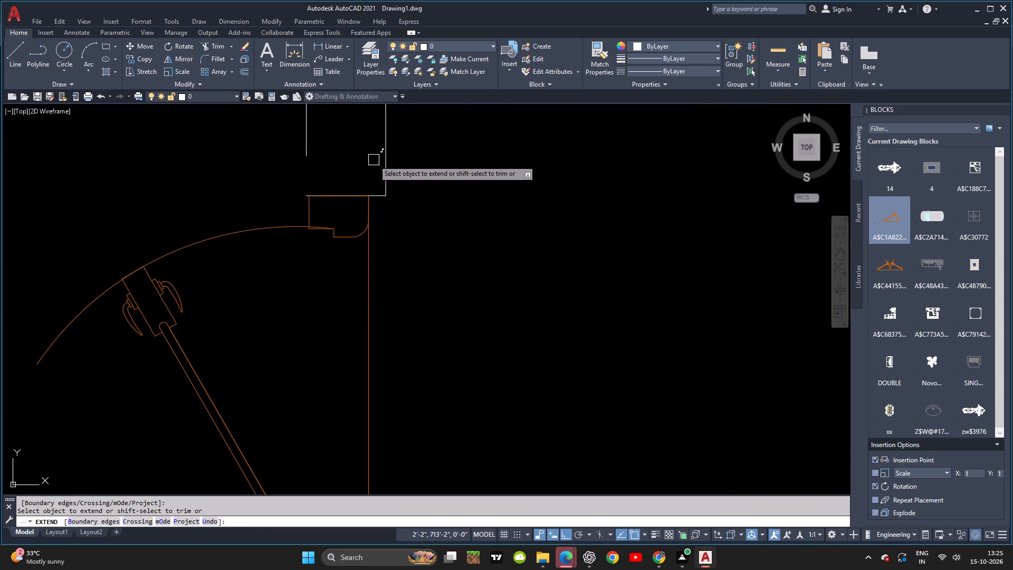
{"action": "left_click", "coordinate": [307, 142]}
{"action": "middle_click_drag", "start_coordinate": [331, 195], "coordinate": [304, 177]}
{"action": "key", "text": "Escape"}
{"action": "key", "text": "Escape"}
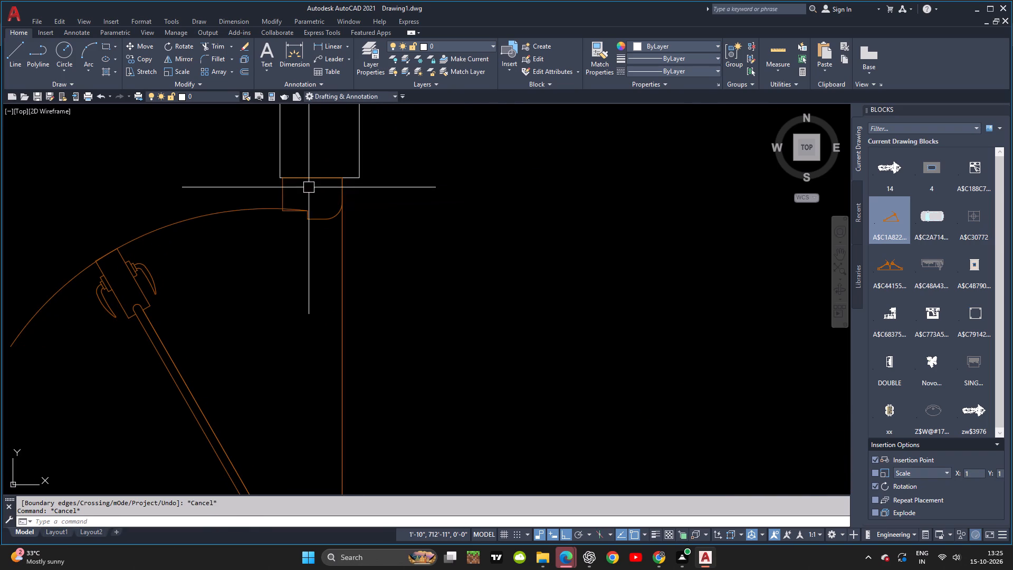
{"action": "scroll", "coordinate": [309, 189], "scroll_direction": "down", "scroll_amount": 2}
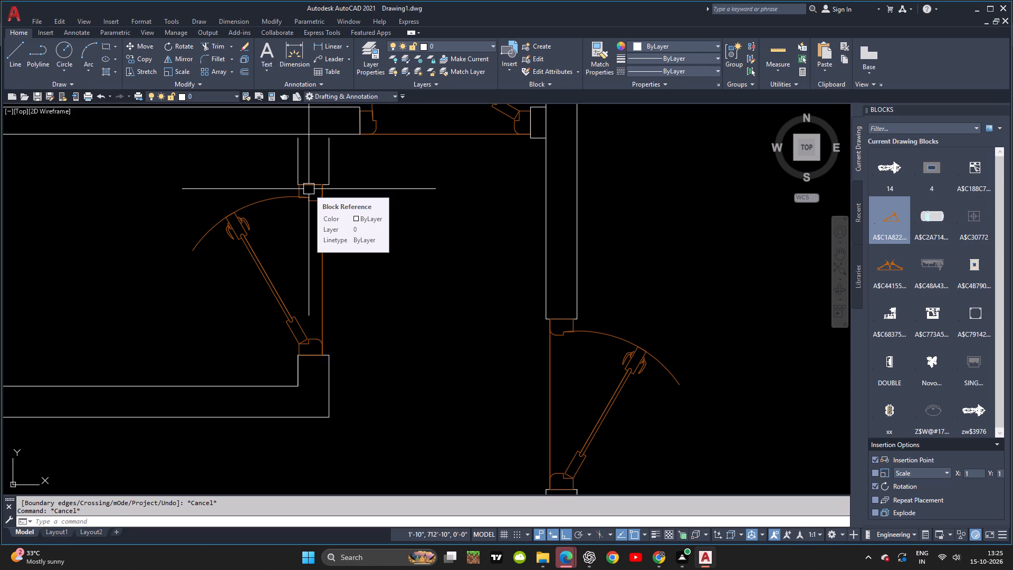
Compare the whole plan, especially the dining and hall areas, with the reference drawing.
{"action": "key", "text": "alt+Tab"}
{"action": "key", "text": "alt+Tab"}
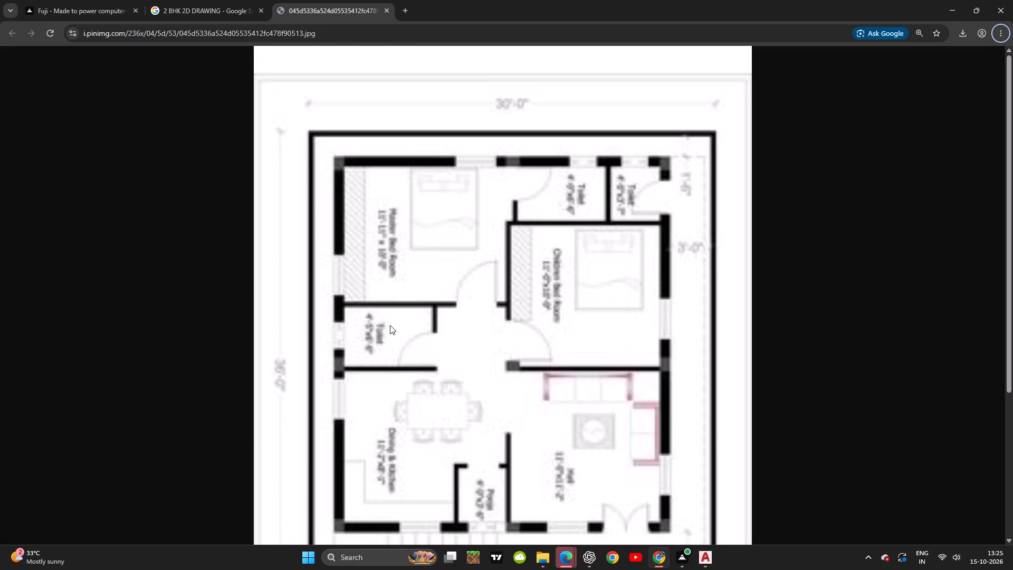
{"action": "scroll", "coordinate": [400, 338], "scroll_direction": "down", "scroll_amount": 3}
{"action": "middle_click_drag", "start_coordinate": [387, 311], "coordinate": [401, 208]}
{"action": "scroll", "coordinate": [437, 315], "scroll_direction": "down", "scroll_amount": 3}
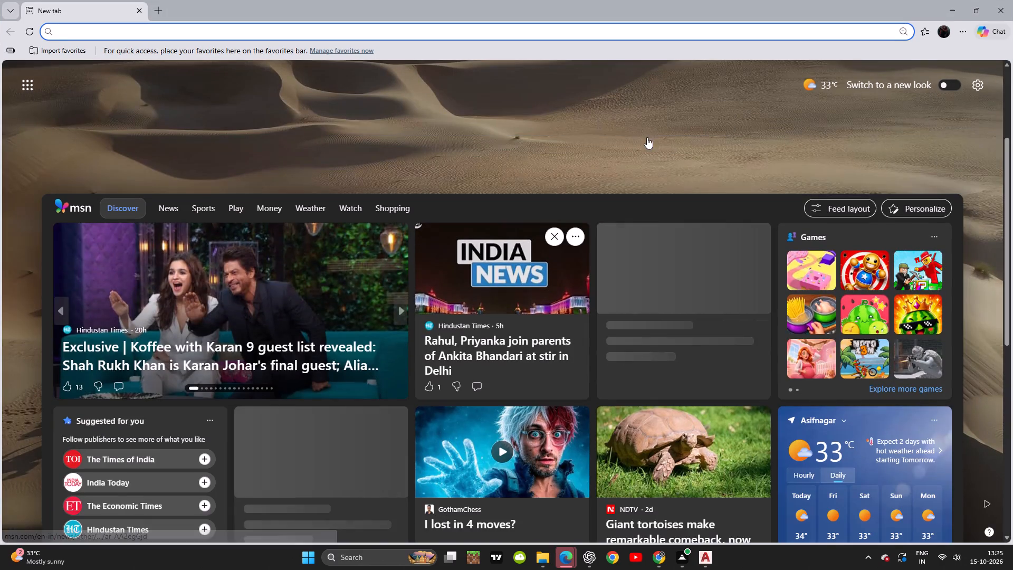
{"action": "left_click", "coordinate": [1012, 0]}
{"action": "scroll", "coordinate": [497, 229], "scroll_direction": "down", "scroll_amount": 1}
{"action": "key", "text": "alt+Tab"}
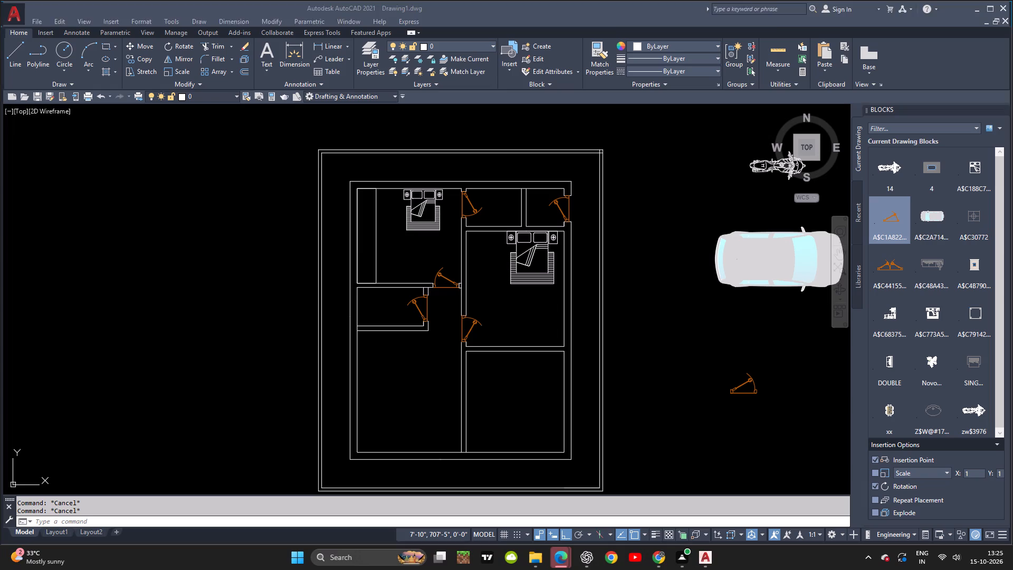
{"action": "key", "text": "alt+Tab"}
{"action": "left_click", "coordinate": [1012, 0]}
{"action": "key", "text": "super+XF86Favorites"}
{"action": "key", "text": "alt+Tab"}
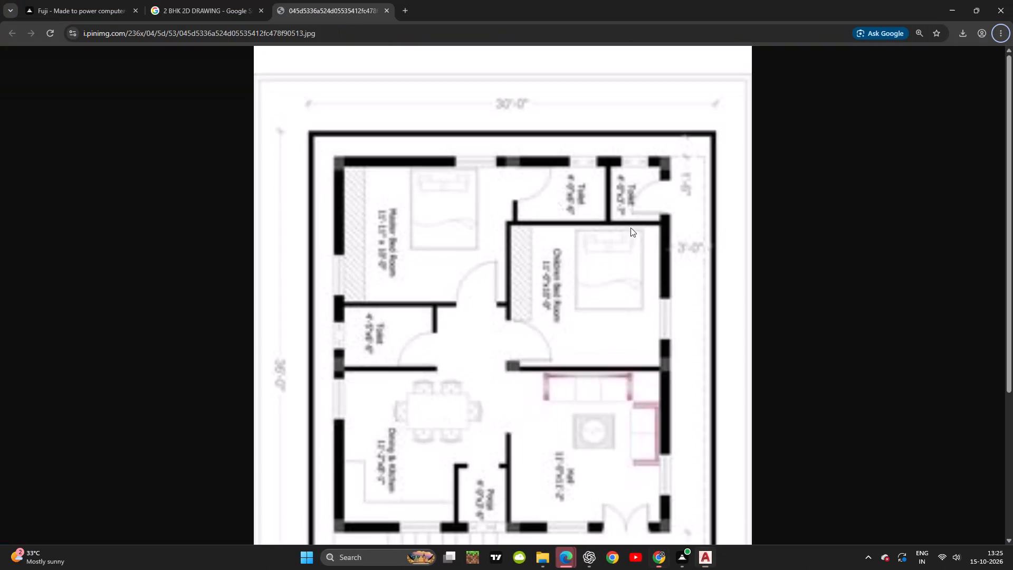
{"action": "key", "text": "alt+Tab"}
{"action": "middle_click_drag", "start_coordinate": [495, 271], "coordinate": [524, 208]}
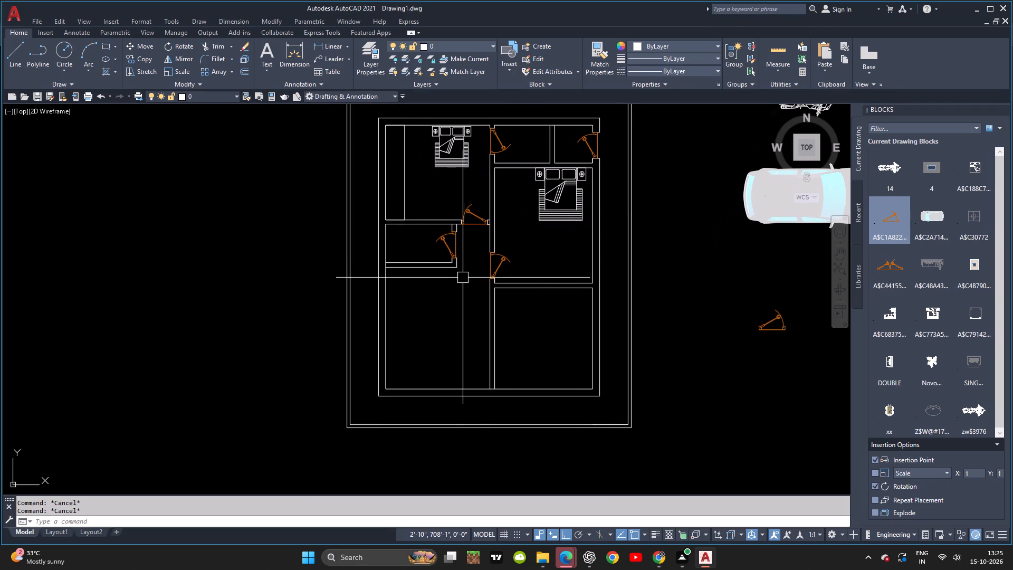
{"action": "scroll", "coordinate": [463, 278], "scroll_direction": "up", "scroll_amount": 1}
{"action": "key", "text": "alt+Tab"}
{"action": "key", "text": "alt+Tab"}
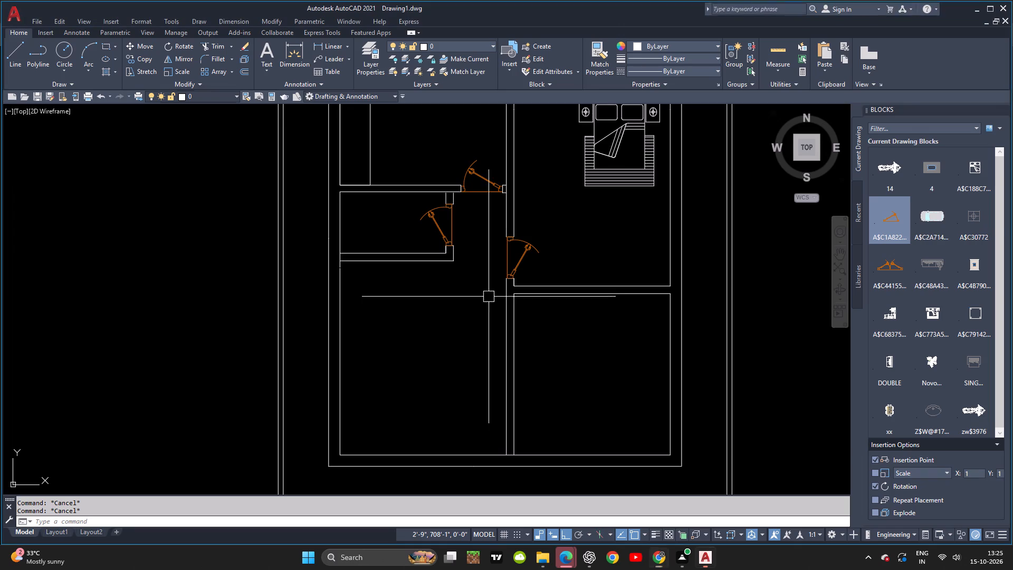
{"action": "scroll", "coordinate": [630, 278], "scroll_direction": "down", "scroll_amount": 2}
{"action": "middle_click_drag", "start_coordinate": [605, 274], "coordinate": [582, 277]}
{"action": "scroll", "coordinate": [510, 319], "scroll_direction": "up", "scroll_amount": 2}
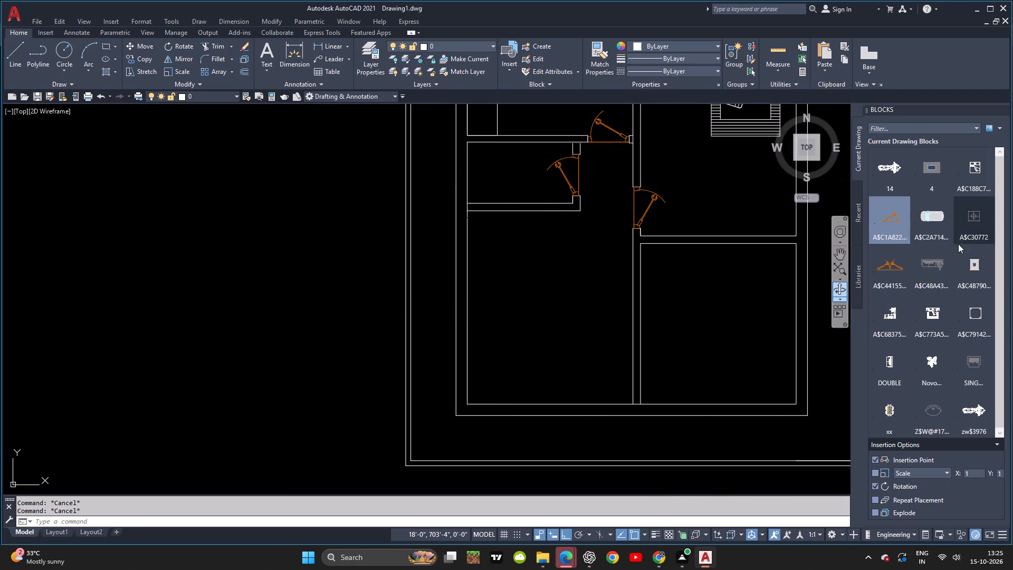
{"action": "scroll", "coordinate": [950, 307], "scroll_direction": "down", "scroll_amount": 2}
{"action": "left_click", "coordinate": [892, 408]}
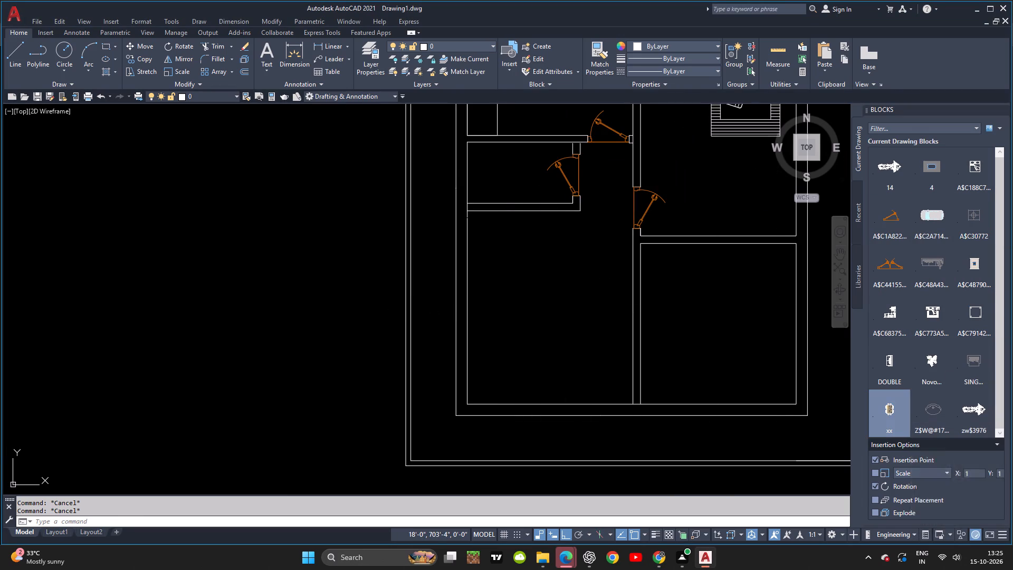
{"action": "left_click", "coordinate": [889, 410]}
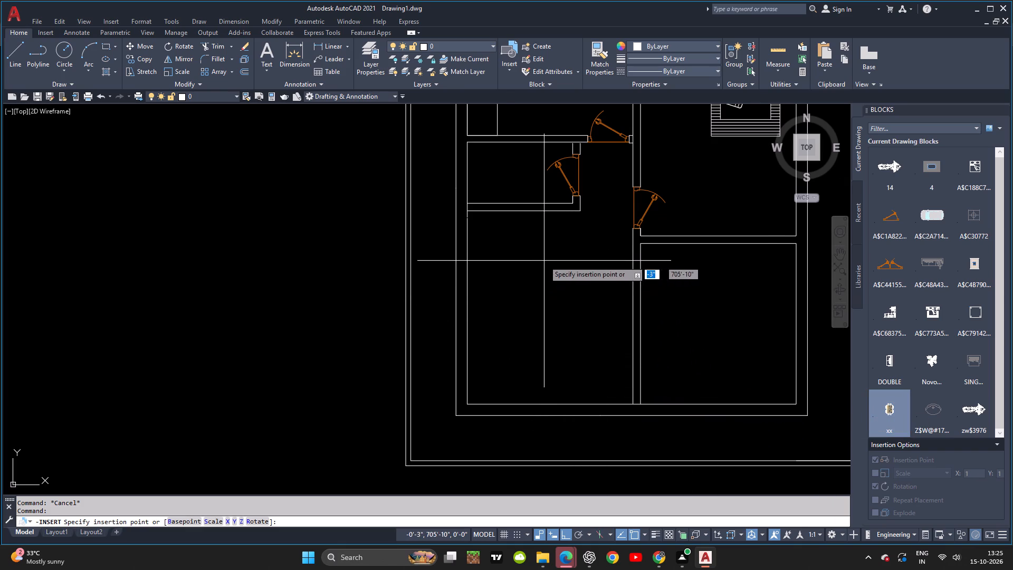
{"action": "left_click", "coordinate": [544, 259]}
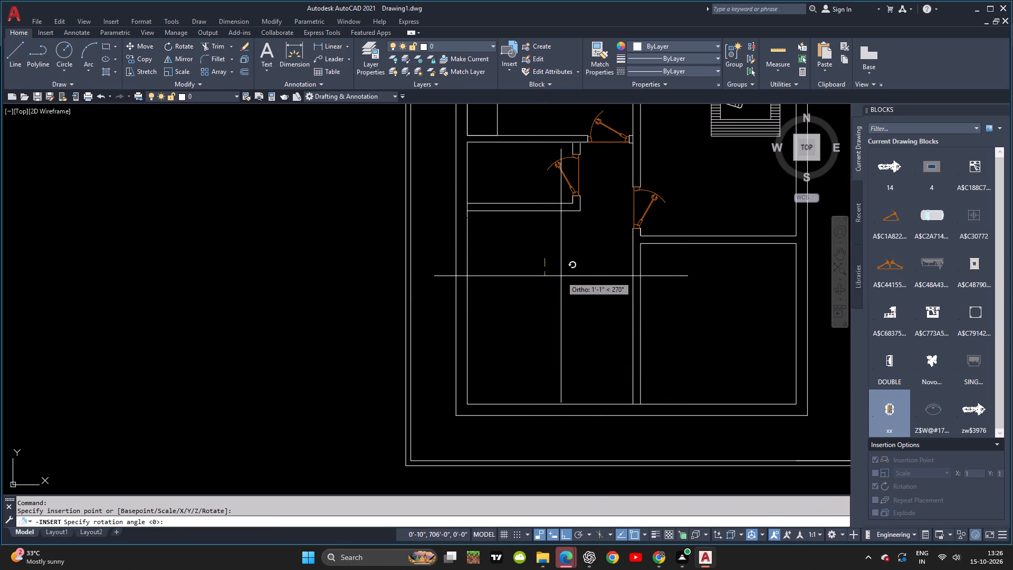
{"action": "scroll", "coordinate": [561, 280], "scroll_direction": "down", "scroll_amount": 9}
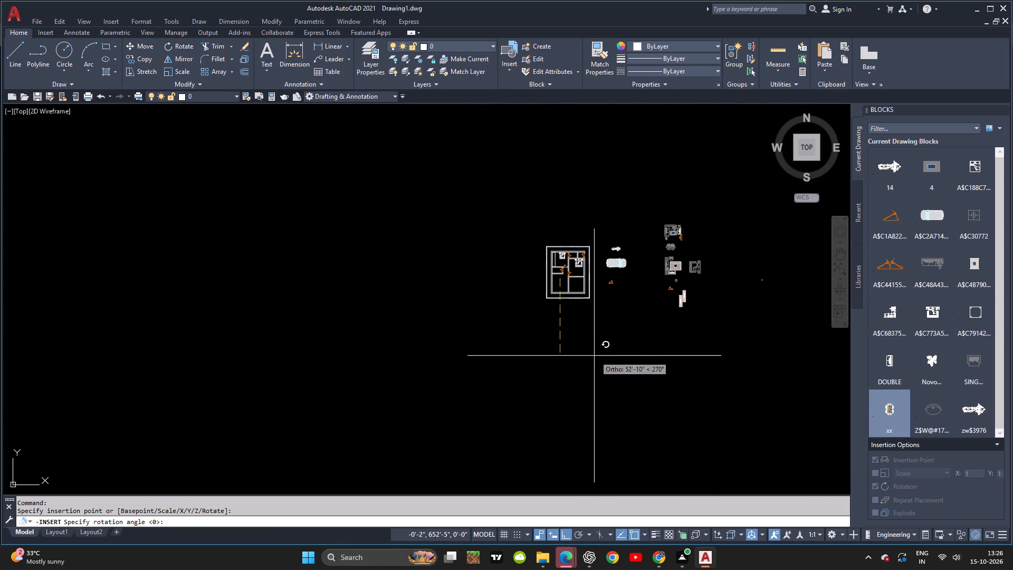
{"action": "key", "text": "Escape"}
Copy the six-seat dining table into the dining and kitchen area, south of the toilet, with ortho off.
{"action": "scroll", "coordinate": [678, 292], "scroll_direction": "up", "scroll_amount": 2}
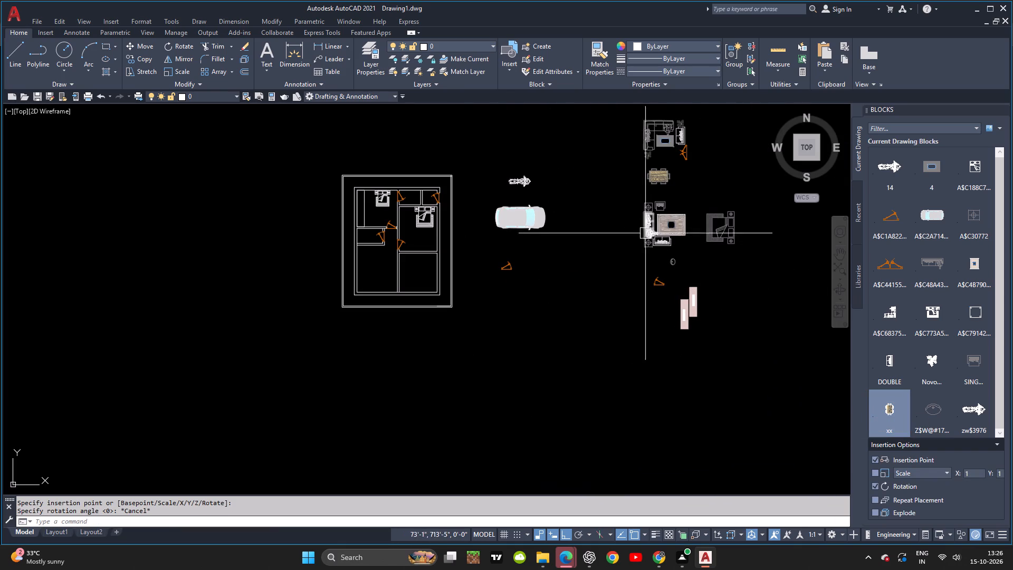
{"action": "left_click", "coordinate": [664, 177]}
{"action": "type", "text": "CO"}
{"action": "key", "text": "space"}
{"action": "scroll", "coordinate": [660, 166], "scroll_direction": "up", "scroll_amount": 5}
{"action": "left_click", "coordinate": [642, 236]}
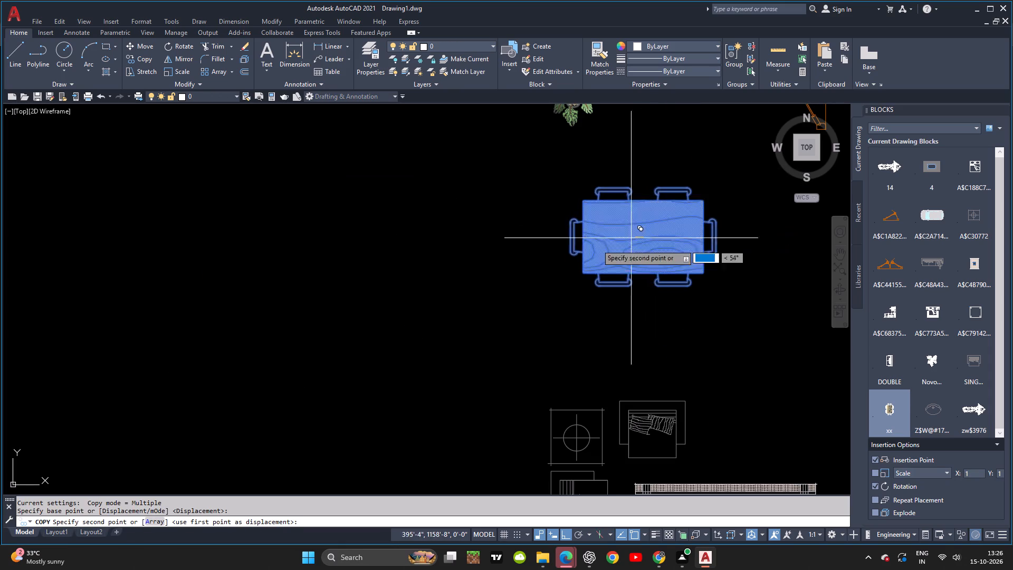
{"action": "scroll", "coordinate": [570, 247], "scroll_direction": "down", "scroll_amount": 4}
{"action": "middle_click_drag", "start_coordinate": [565, 244], "coordinate": [692, 86]}
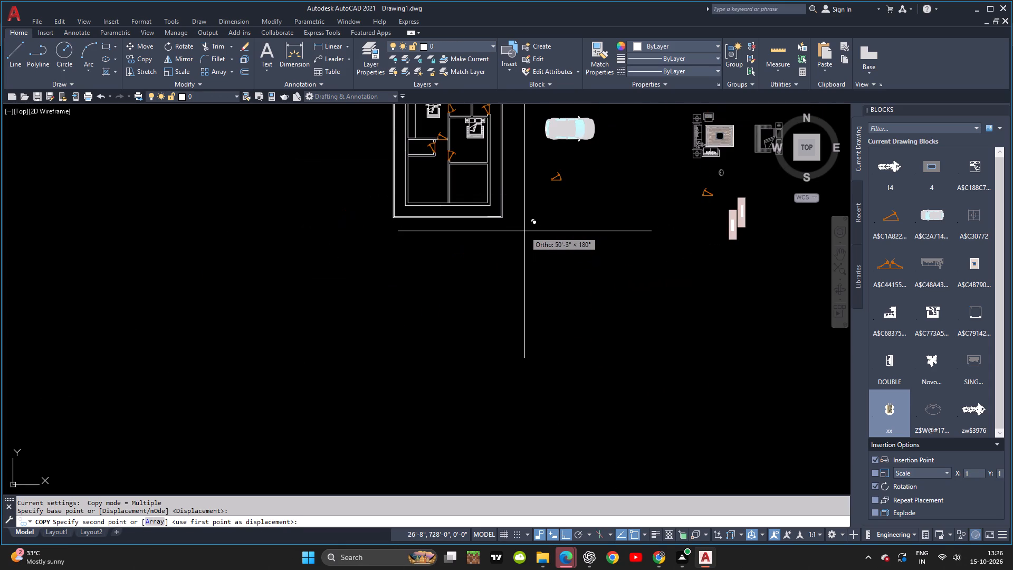
{"action": "key", "text": "F8"}
{"action": "scroll", "coordinate": [419, 175], "scroll_direction": "up", "scroll_amount": 2}
{"action": "middle_click_drag", "start_coordinate": [438, 190], "coordinate": [441, 225]}
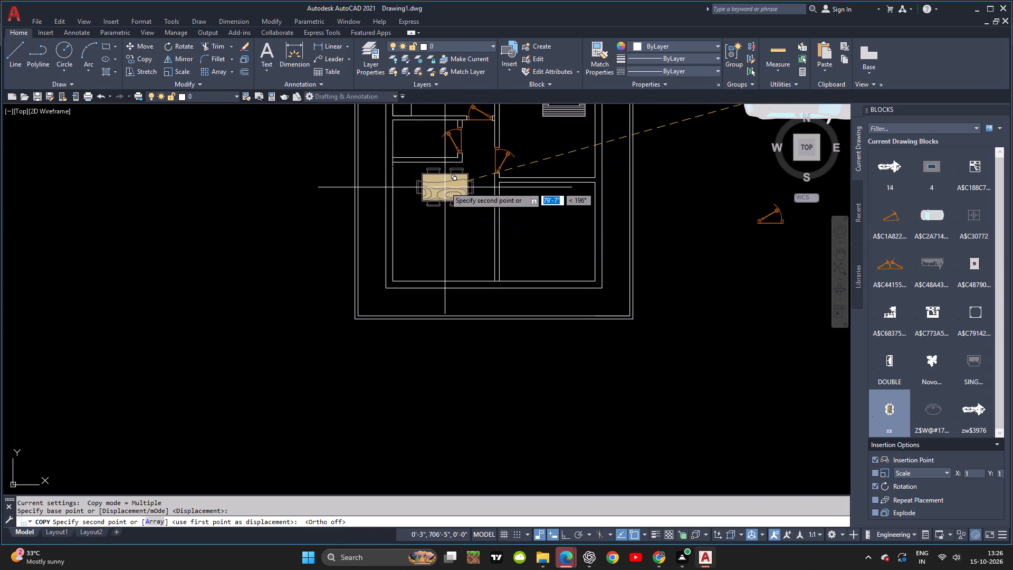
{"action": "left_click", "coordinate": [442, 201]}
{"action": "key", "text": "alt+Tab"}
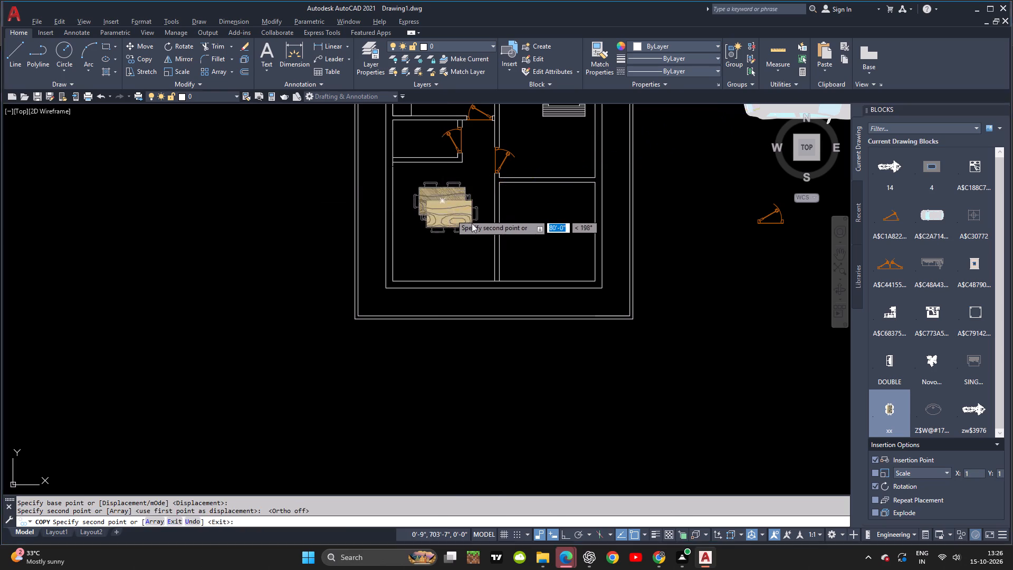
{"action": "key", "text": "alt+Tab"}
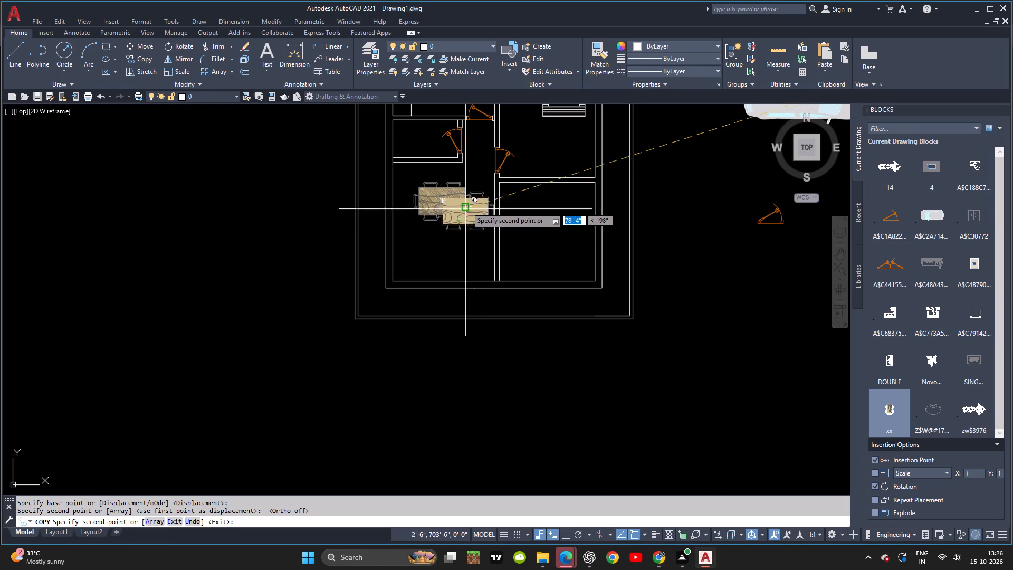
{"action": "key", "text": "Escape"}
Nudge the copied dining table slightly east and north to match its position in the reference.
{"action": "left_click", "coordinate": [479, 177]}
{"action": "left_click", "coordinate": [460, 198]}
{"action": "key", "text": "Right"}
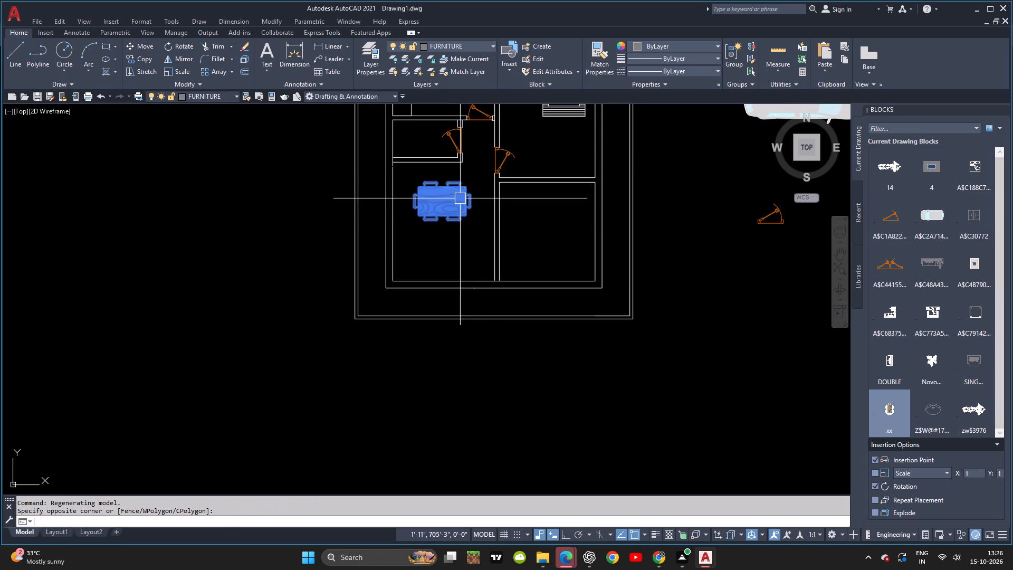
{"action": "key", "text": "Right"}
{"action": "key", "text": "ctrl+Right"}
{"action": "key", "text": "ctrl+Right"}
{"action": "key", "text": "ctrl+Right"}
{"action": "key", "text": "ctrl+Right"}
{"action": "key", "text": "Right"}
{"action": "key", "text": "Right"}
{"action": "key", "text": "Right"}
{"action": "key", "text": "Right"}
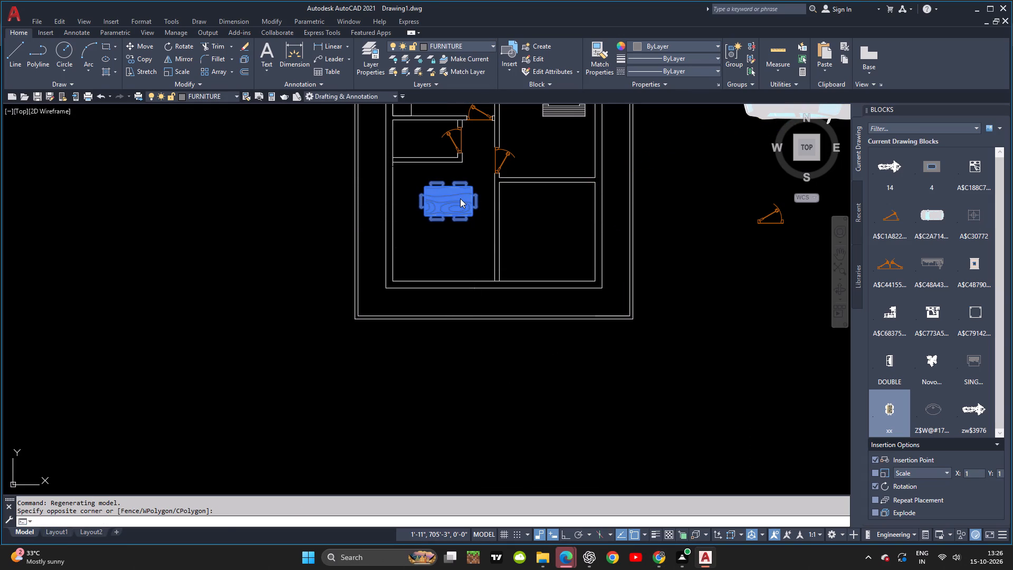
{"action": "key", "text": "ctrl+Right"}
{"action": "key", "text": "ctrl+Right"}
{"action": "key", "text": "ctrl+Up"}
{"action": "key", "text": "ctrl+Up"}
{"action": "key", "text": "ctrl+Up"}
{"action": "key", "text": "ctrl+Left"}
{"action": "key", "text": "ctrl+Left"}
{"action": "key", "text": "ctrl+Left"}
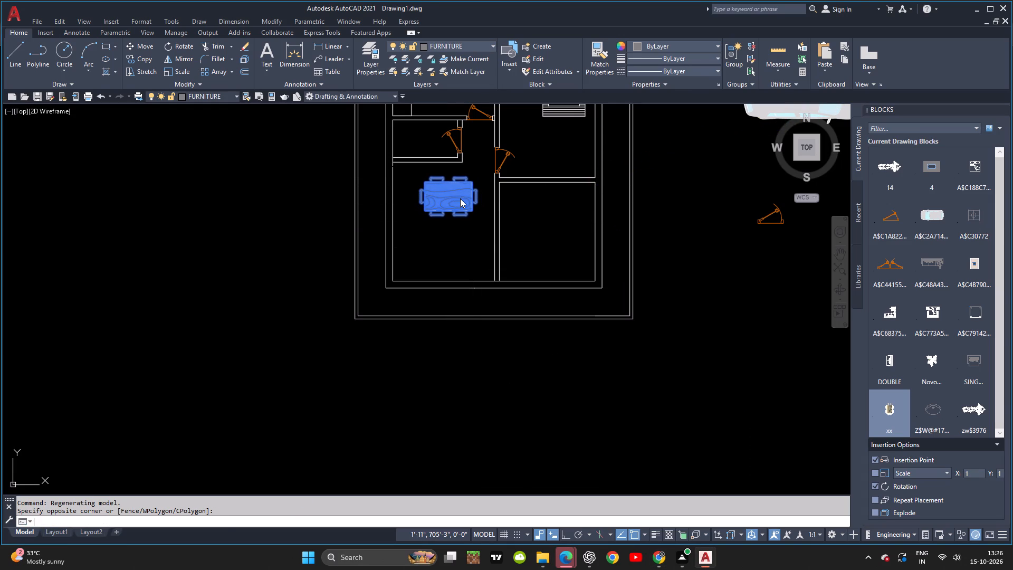
{"action": "key", "text": "ctrl+Up"}
{"action": "key", "text": "ctrl+Right"}
{"action": "key", "text": "Escape"}
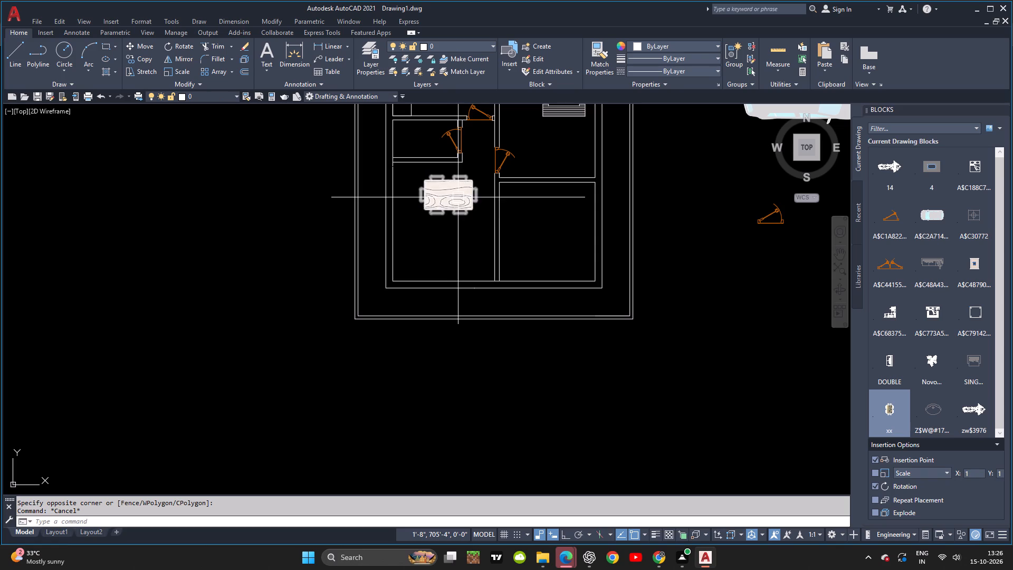
Offset the kitchen's south and west inner wall lines 2' into the room as kitchen counter edges.
{"action": "key", "text": "alt+Tab"}
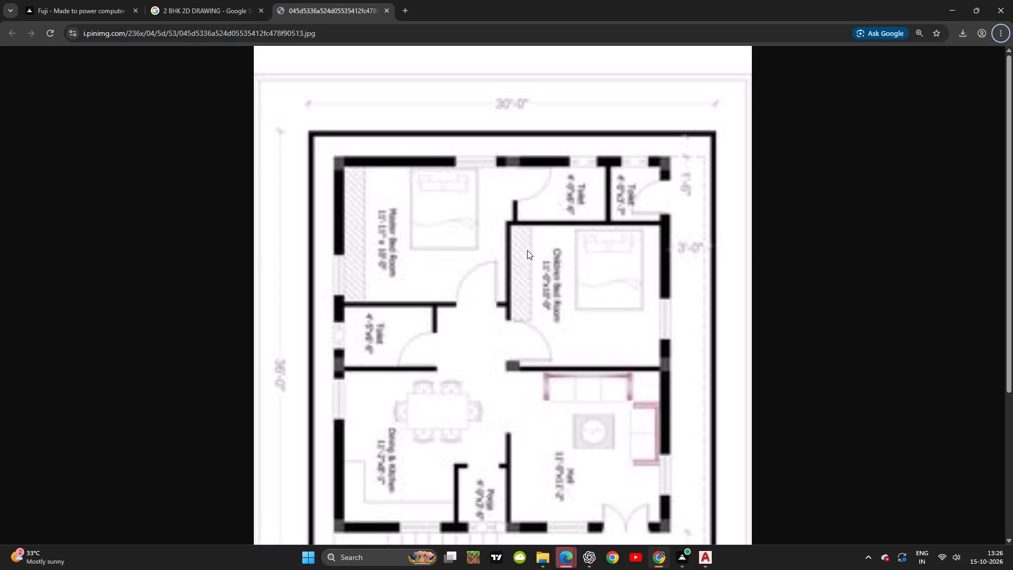
{"action": "key", "text": "alt+Tab"}
{"action": "key", "text": "Escape"}
{"action": "key", "text": "Escape"}
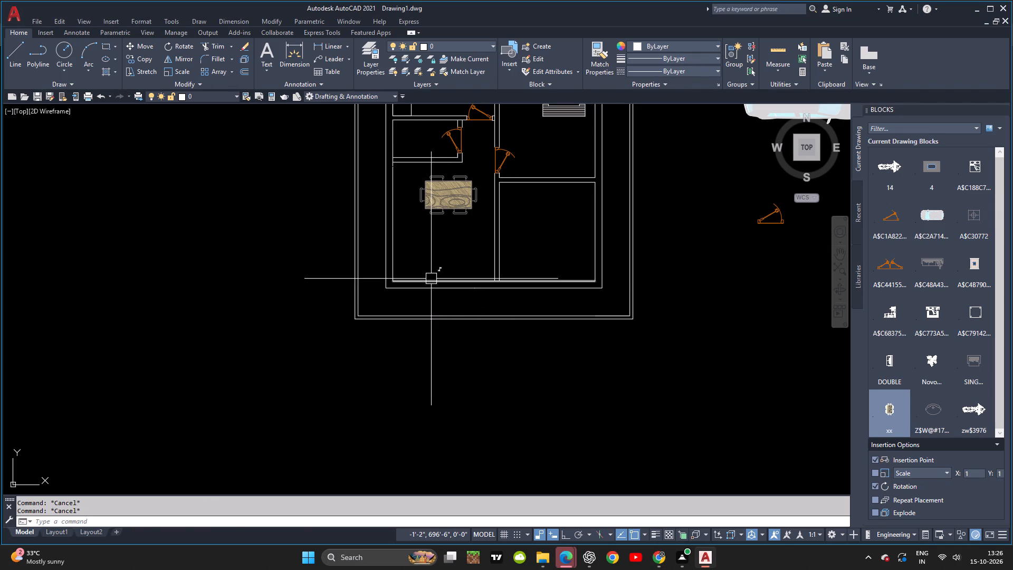
{"action": "type", "text": "O 2"}
{"action": "key", "text": "apostrophe"}
{"action": "key", "text": "Return"}
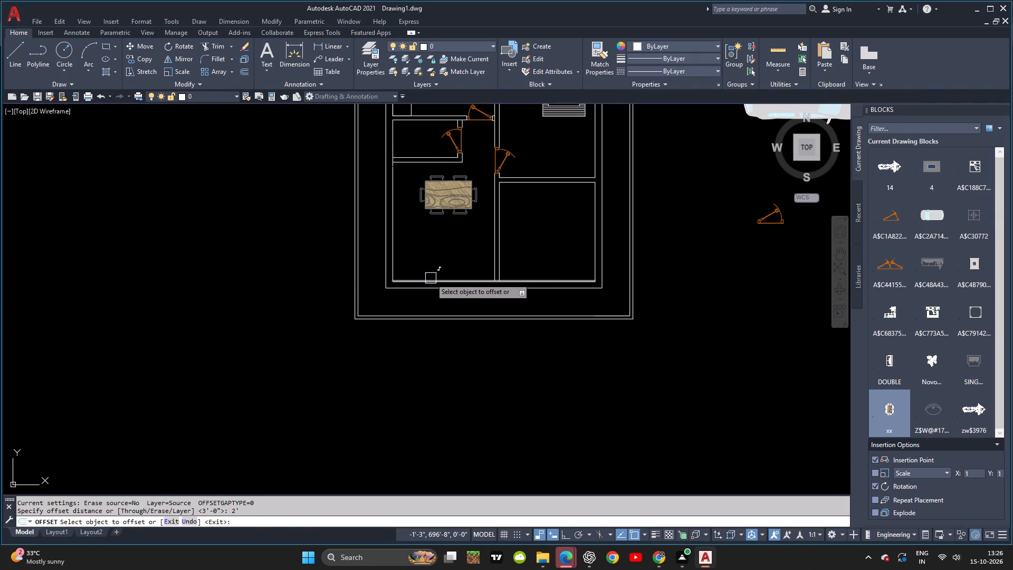
{"action": "left_click", "coordinate": [431, 278]}
{"action": "left_click", "coordinate": [425, 260]}
{"action": "left_click", "coordinate": [394, 245]}
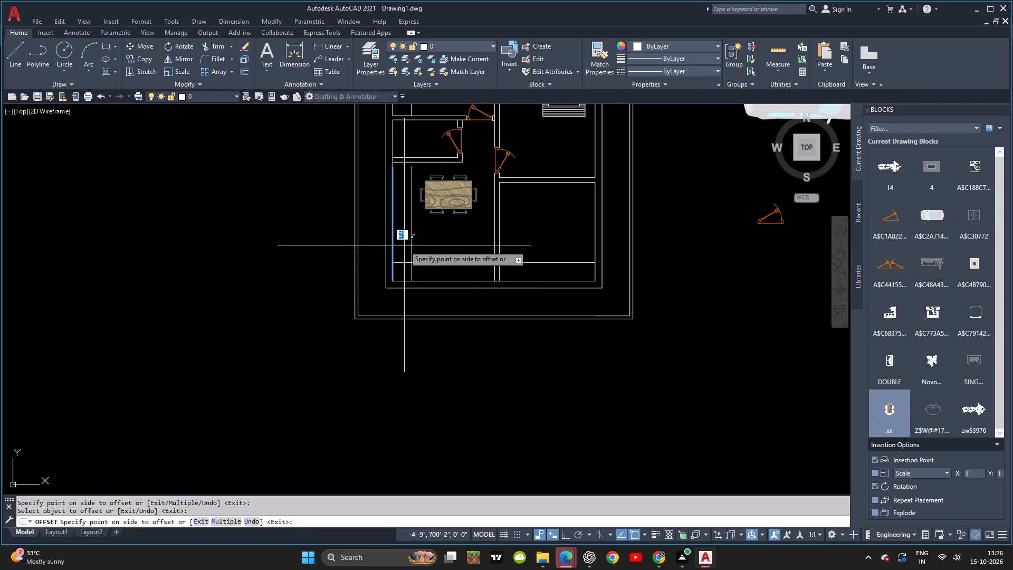
{"action": "left_click", "coordinate": [415, 244]}
{"action": "key", "text": "Escape"}
{"action": "key", "text": "Escape"}
Trim the south counter line at the hall partition wall and delete its leftover segment in the hall.
{"action": "key", "text": "t"}
{"action": "key", "text": "r"}
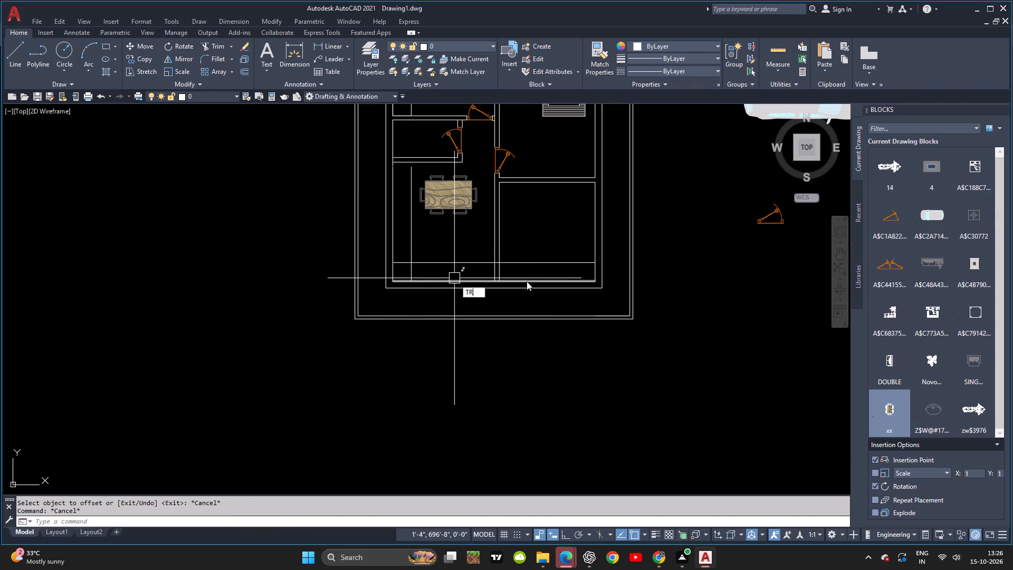
{"action": "key", "text": "space"}
{"action": "key", "text": "space"}
{"action": "scroll", "coordinate": [506, 255], "scroll_direction": "up", "scroll_amount": 3}
{"action": "left_click", "coordinate": [469, 275]}
{"action": "left_click", "coordinate": [468, 288]}
{"action": "key", "text": "Escape"}
{"action": "left_click", "coordinate": [500, 287]}
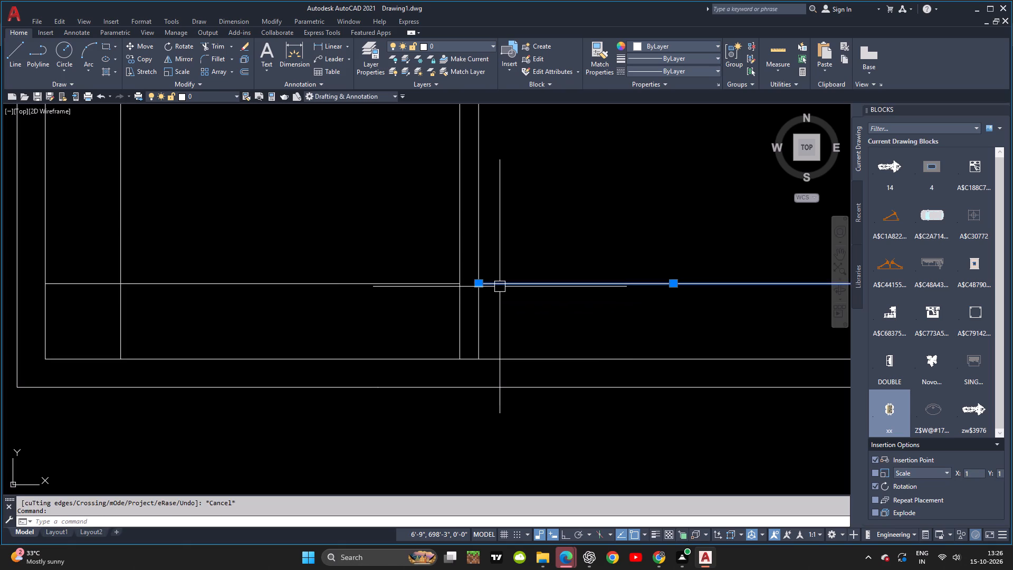
{"action": "key", "text": "Delete"}
{"action": "scroll", "coordinate": [500, 287], "scroll_direction": "down", "scroll_amount": 3}
{"action": "middle_click_drag", "start_coordinate": [500, 287], "coordinate": [560, 240]}
{"action": "key", "text": "Escape"}
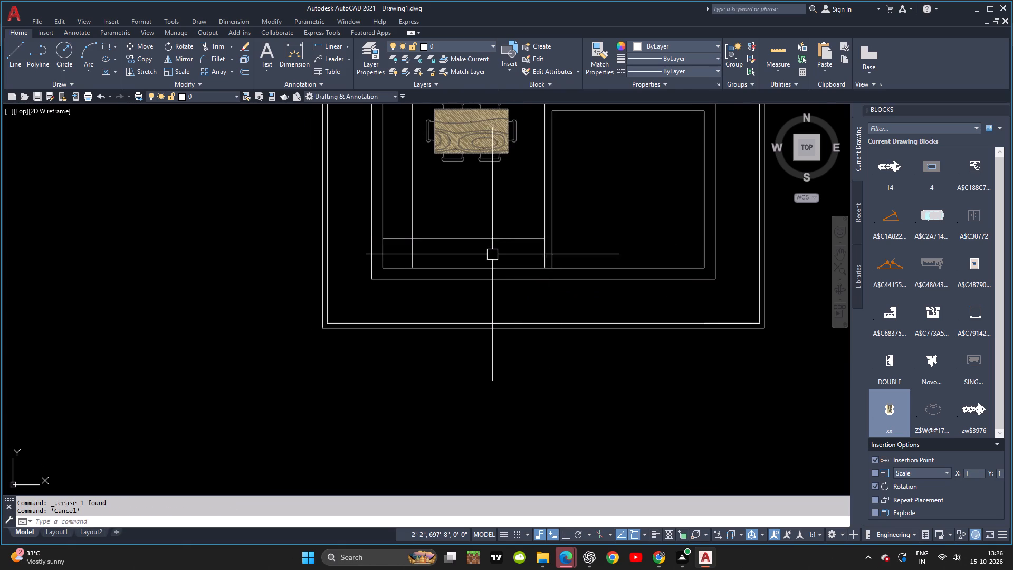
Trim the overlapping ends of the two counter lines into a clean L at the kitchen's southwest corner.
{"action": "type", "text": "TR"}
{"action": "key", "text": "space"}
{"action": "key", "text": "space"}
{"action": "left_click", "coordinate": [421, 254]}
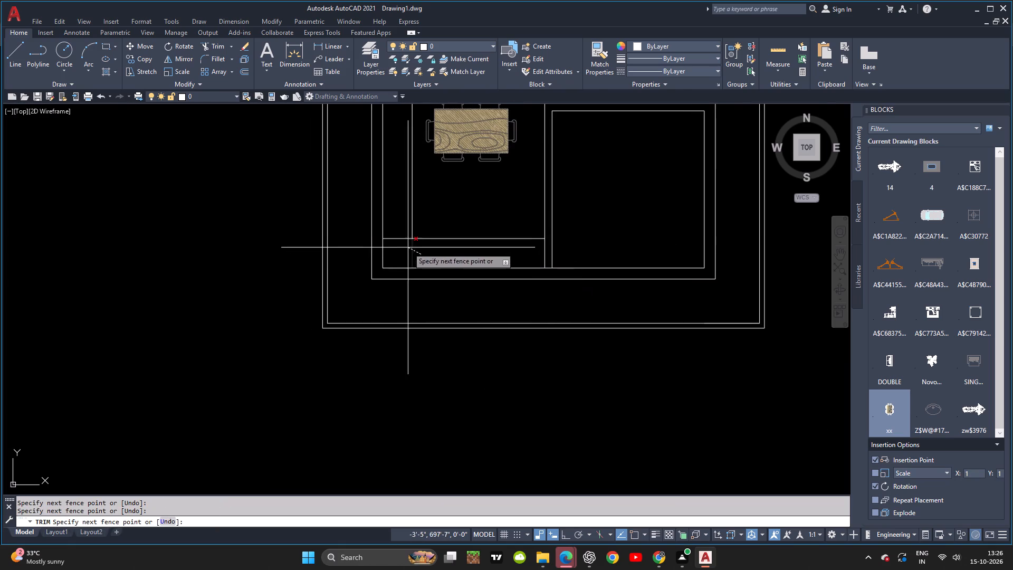
{"action": "left_click", "coordinate": [398, 237]}
{"action": "scroll", "coordinate": [443, 249], "scroll_direction": "down", "scroll_amount": 2}
{"action": "type", "text": "7U"}
{"action": "middle_click_drag", "start_coordinate": [447, 252], "coordinate": [428, 272]}
{"action": "key", "text": "Escape"}
Draw the counter's north end line from its west run's edge to the west wall, just below the dining table.
{"action": "key", "text": "alt+Tab"}
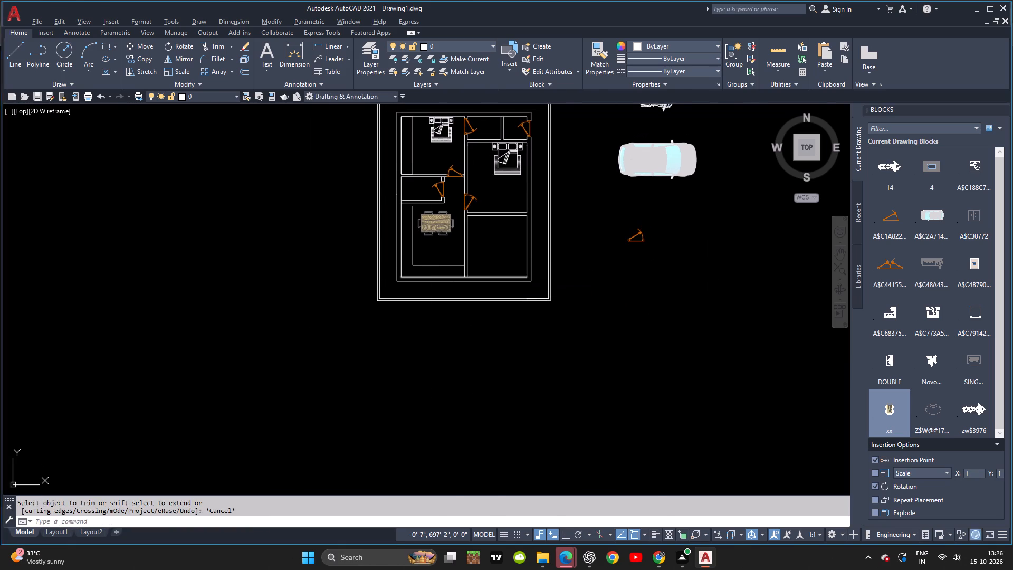
{"action": "key", "text": "alt+Tab"}
{"action": "key", "text": "Escape"}
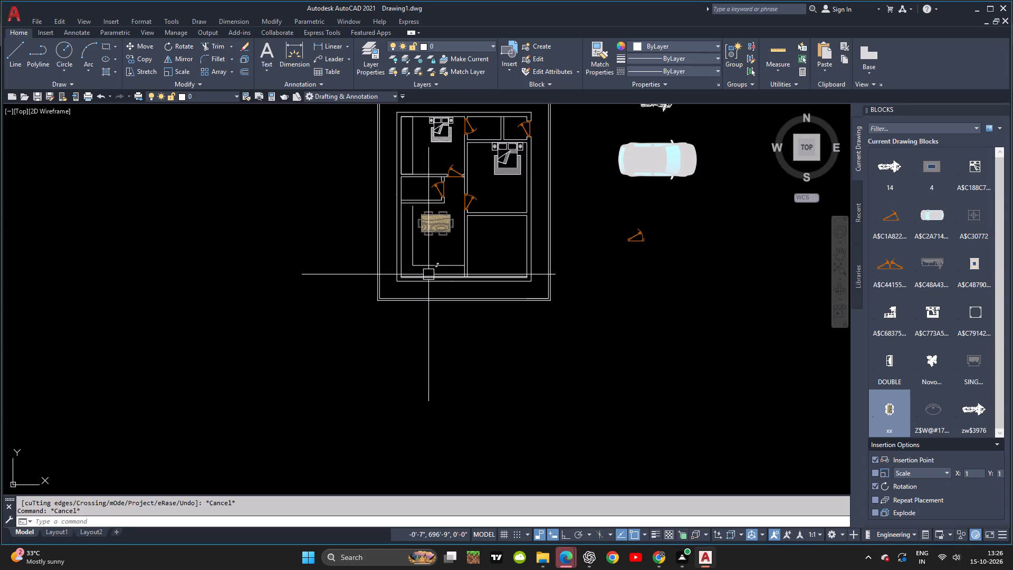
{"action": "key", "text": "Escape"}
{"action": "scroll", "coordinate": [429, 286], "scroll_direction": "up", "scroll_amount": 3}
{"action": "scroll", "coordinate": [429, 285], "scroll_direction": "down", "scroll_amount": 1}
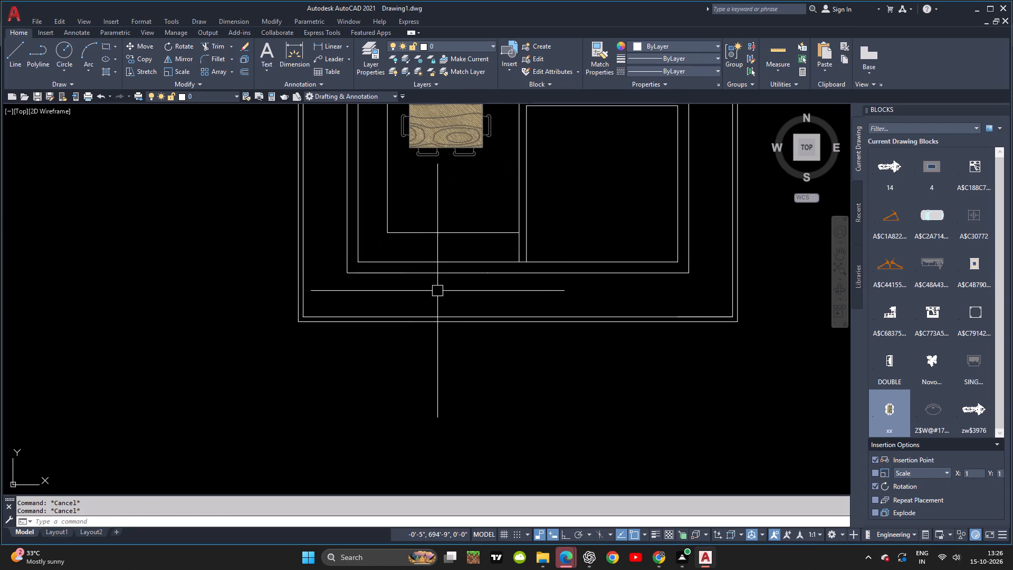
{"action": "middle_click_drag", "start_coordinate": [461, 347], "coordinate": [456, 408]}
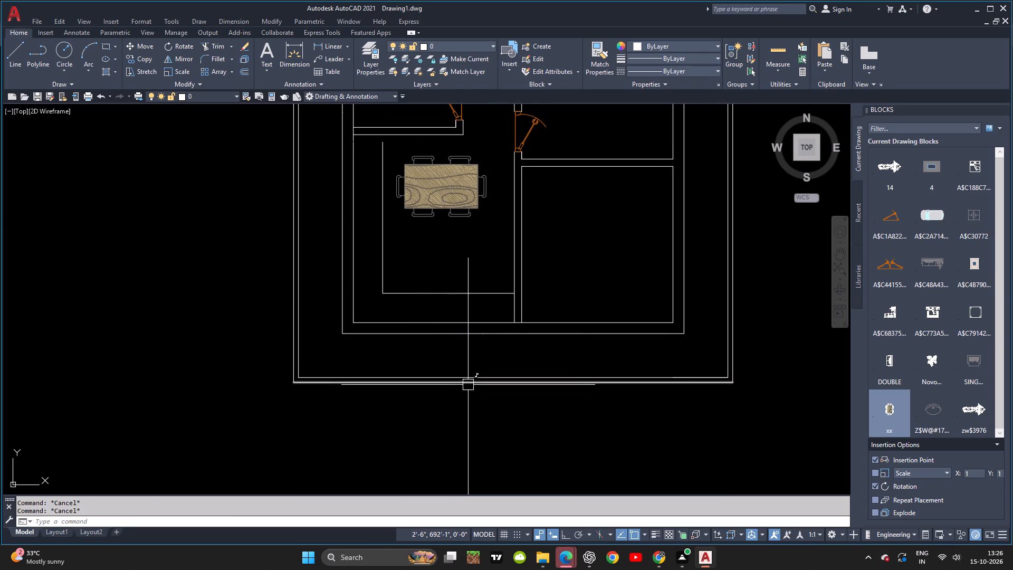
{"action": "key", "text": "Escape"}
{"action": "key", "text": "l"}
{"action": "key", "text": "space"}
{"action": "key", "text": "alt+Tab"}
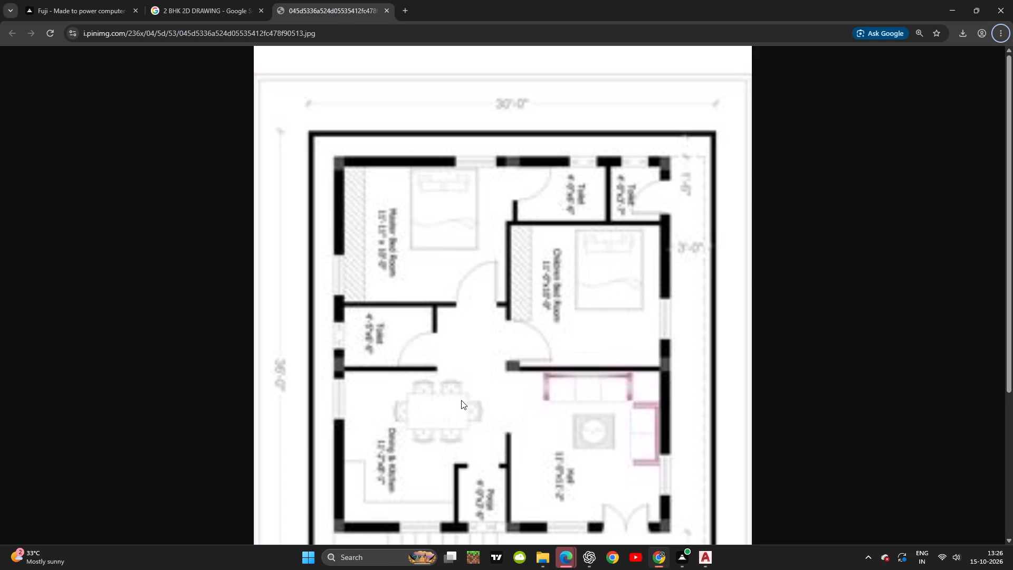
{"action": "key", "text": "alt+Tab"}
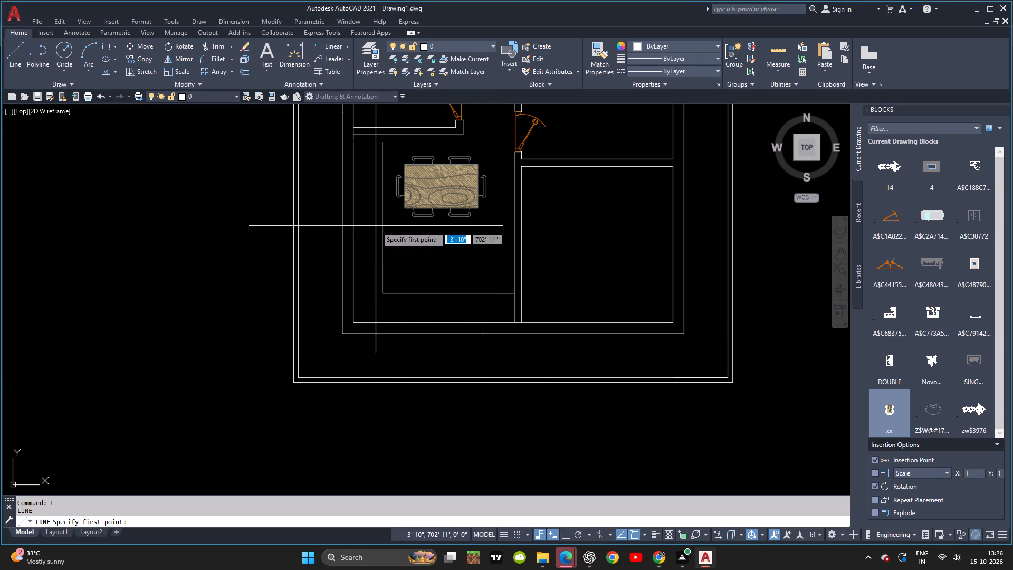
{"action": "left_click", "coordinate": [1012, 0]}
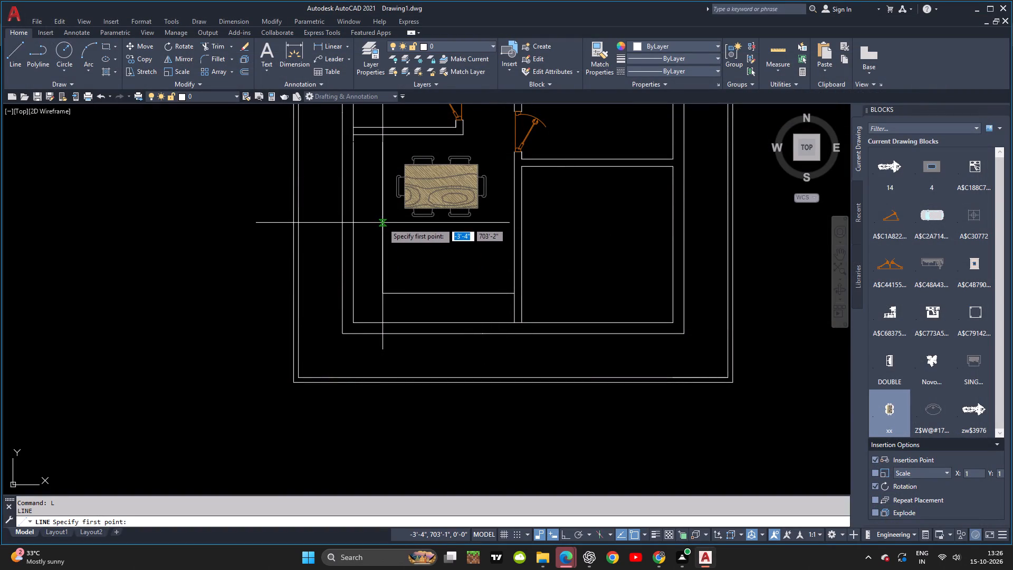
{"action": "left_click", "coordinate": [383, 219]}
{"action": "left_click", "coordinate": [355, 217]}
{"action": "key", "text": "Escape"}
{"action": "key", "text": "Escape"}
Trim away the counter edge line north of the counter's end line.
{"action": "type", "text": "TR"}
{"action": "key", "text": "space"}
{"action": "key", "text": "space"}
{"action": "left_click", "coordinate": [384, 195]}
{"action": "key", "text": "Escape"}
Offset the west face of the dining-hall partition wall 3' west for the pooja room's wall.
{"action": "key", "text": "alt+Tab"}
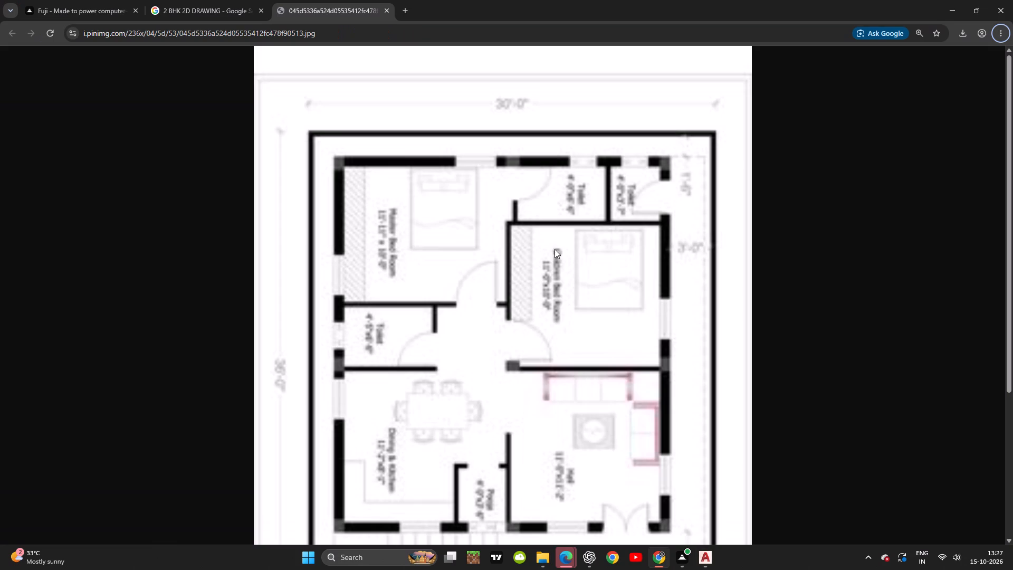
{"action": "key", "text": "Escape"}
{"action": "key", "text": "alt+Tab"}
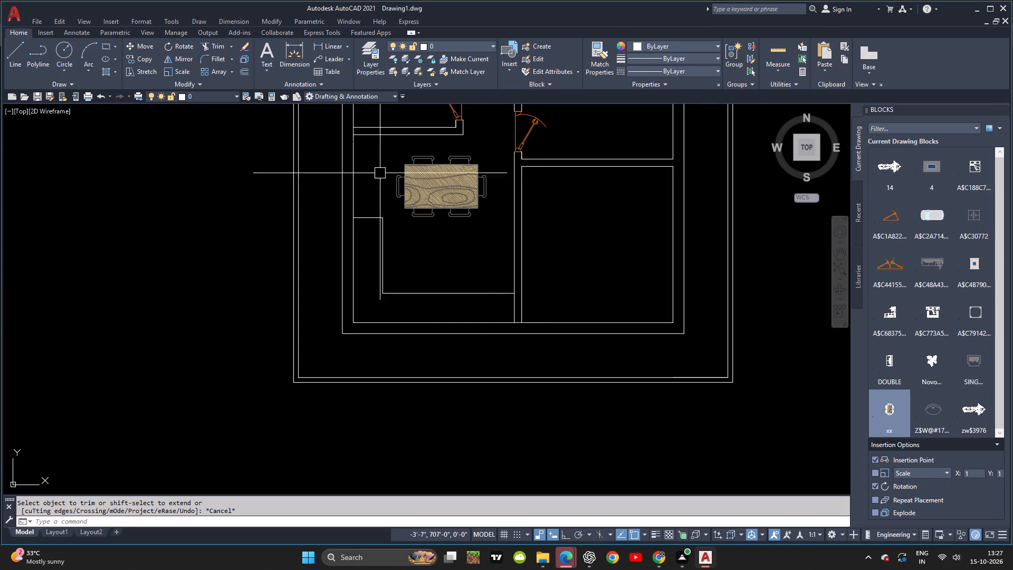
{"action": "key", "text": "alt+Tab"}
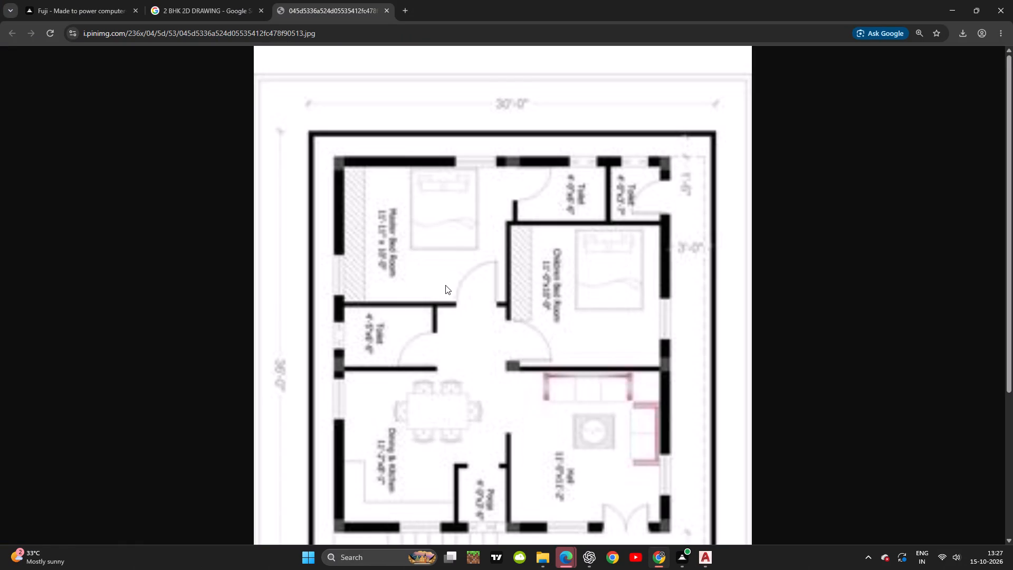
{"action": "key", "text": "alt+Tab"}
{"action": "key", "text": "Escape"}
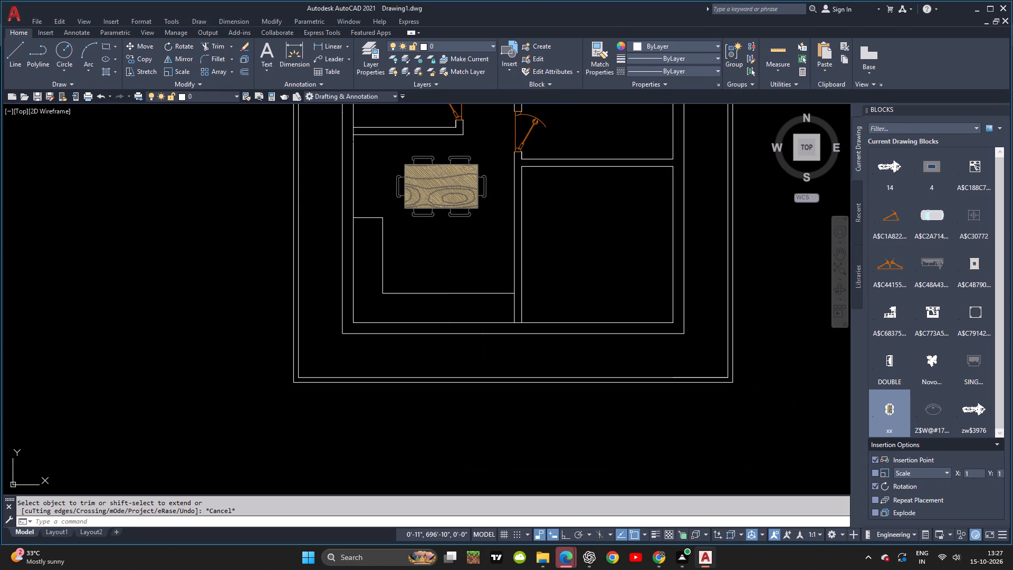
{"action": "key", "text": "Escape"}
{"action": "type", "text": "O"}
{"action": "key", "text": "space"}
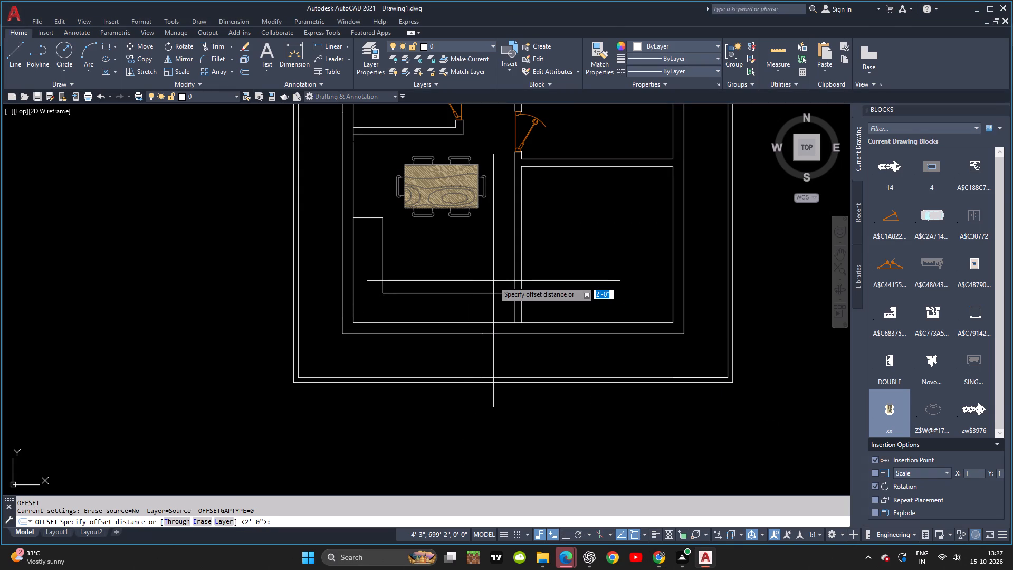
{"action": "type", "text": "3'"}
{"action": "key", "text": "Return"}
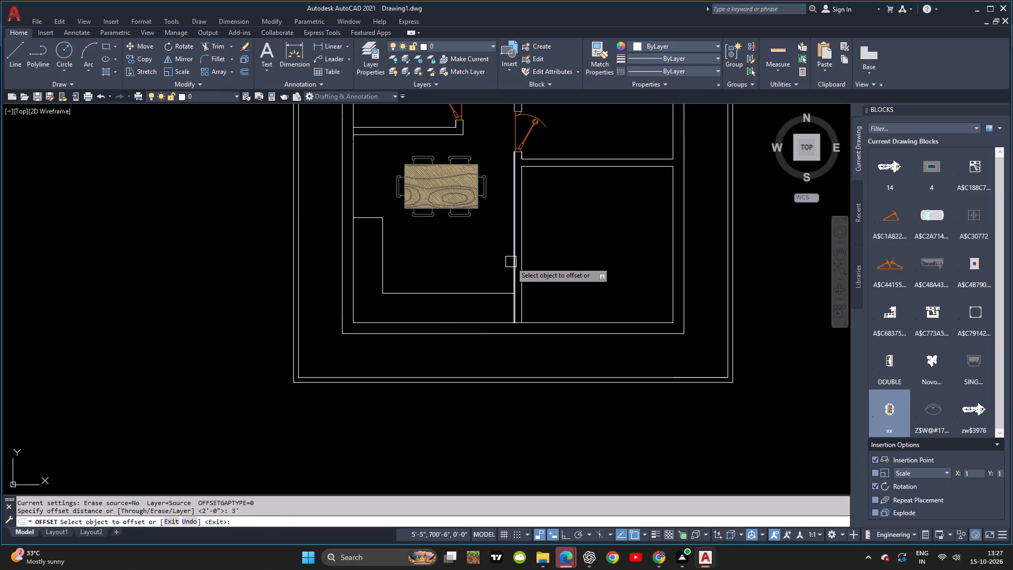
{"action": "left_click", "coordinate": [511, 262]}
{"action": "left_click", "coordinate": [489, 260]}
{"action": "key", "text": "Escape"}
{"action": "key", "text": "Escape"}
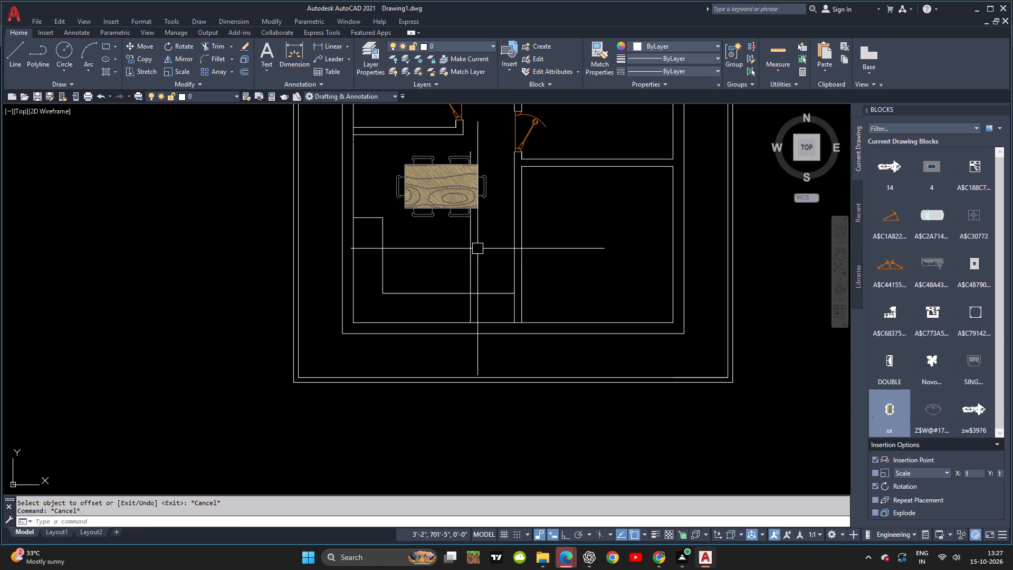
Offset the new pooja wall line 6 inches west to give the wall its thickness.
{"action": "type", "text": "O 6"}
{"action": "key", "text": "space"}
{"action": "left_click", "coordinate": [467, 310]}
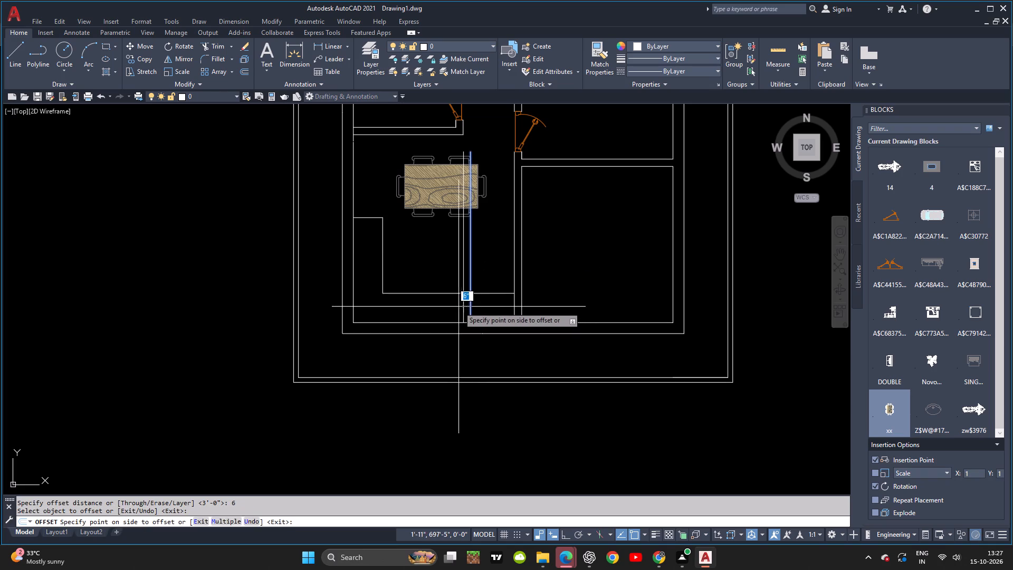
{"action": "left_click", "coordinate": [456, 306]}
{"action": "key", "text": "Escape"}
{"action": "key", "text": "Escape"}
Trim the kitchen counter's edge line between the two faces of the new pooja room wall.
{"action": "scroll", "coordinate": [477, 299], "scroll_direction": "up", "scroll_amount": 4}
{"action": "key", "text": "t"}
{"action": "key", "text": "r"}
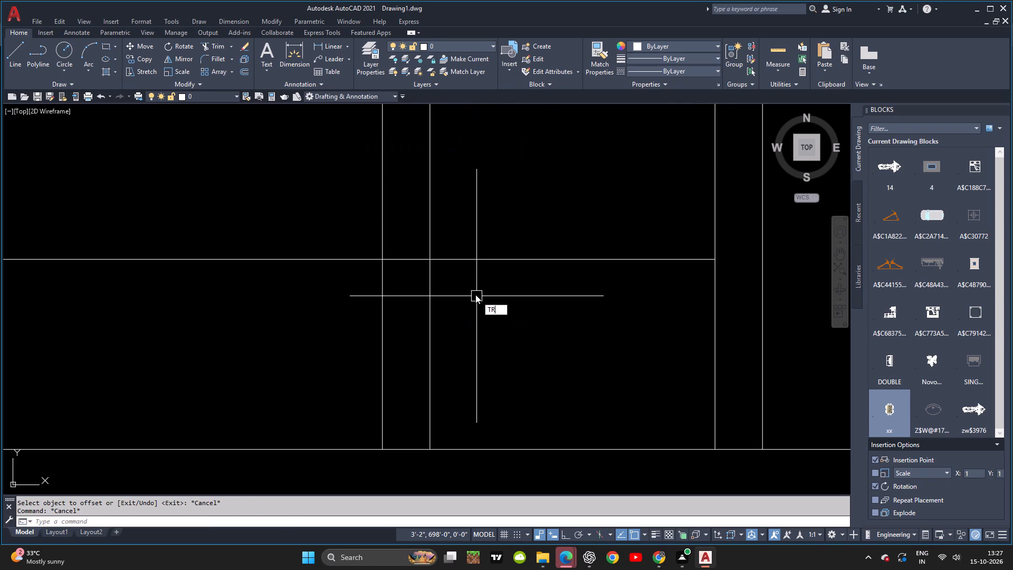
{"action": "key", "text": "space"}
{"action": "key", "text": "space"}
{"action": "left_click", "coordinate": [409, 262]}
{"action": "key", "text": "Escape"}
{"action": "key", "text": "Escape"}
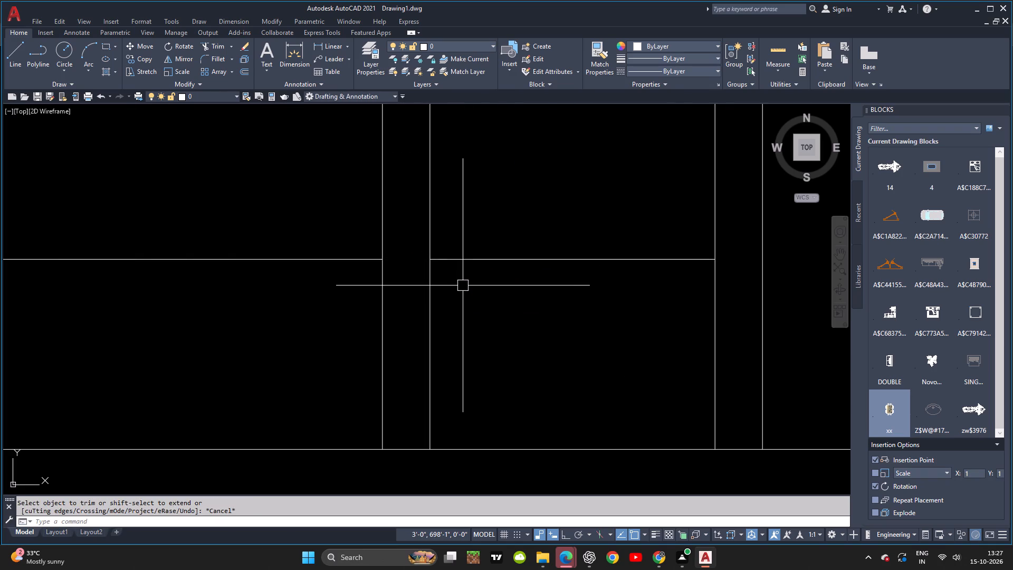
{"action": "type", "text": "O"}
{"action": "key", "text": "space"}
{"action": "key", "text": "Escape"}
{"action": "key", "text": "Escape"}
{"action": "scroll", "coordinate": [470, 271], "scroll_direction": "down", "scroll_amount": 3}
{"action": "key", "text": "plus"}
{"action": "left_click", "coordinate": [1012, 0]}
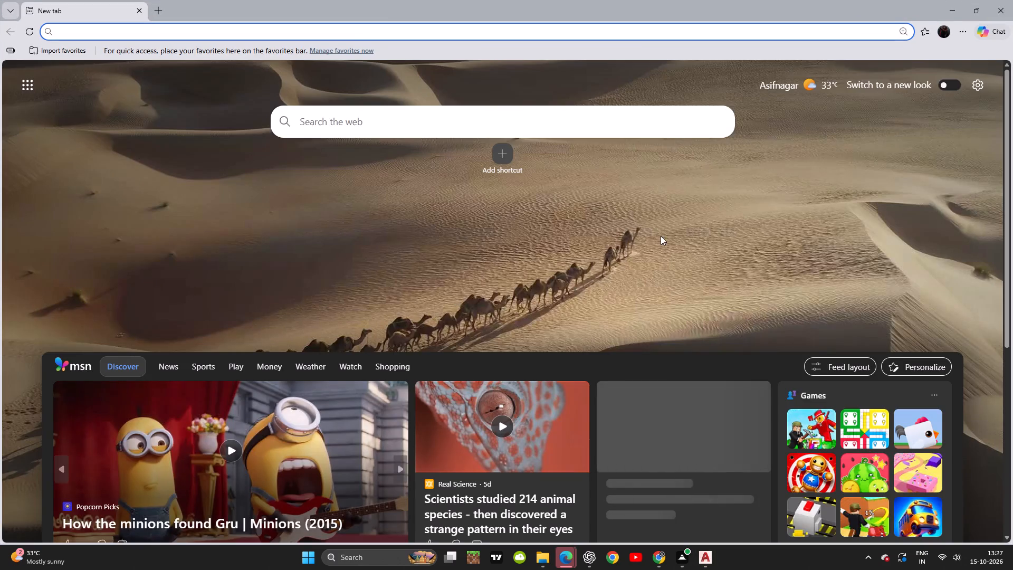
Trim the south wall's inner face where the dining-hall partition and the pooja room's west wall meet it.
{"action": "key", "text": "Escape"}
{"action": "key", "text": "Escape"}
{"action": "key", "text": "t"}
{"action": "key", "text": "r"}
{"action": "key", "text": "space"}
{"action": "key", "text": "space"}
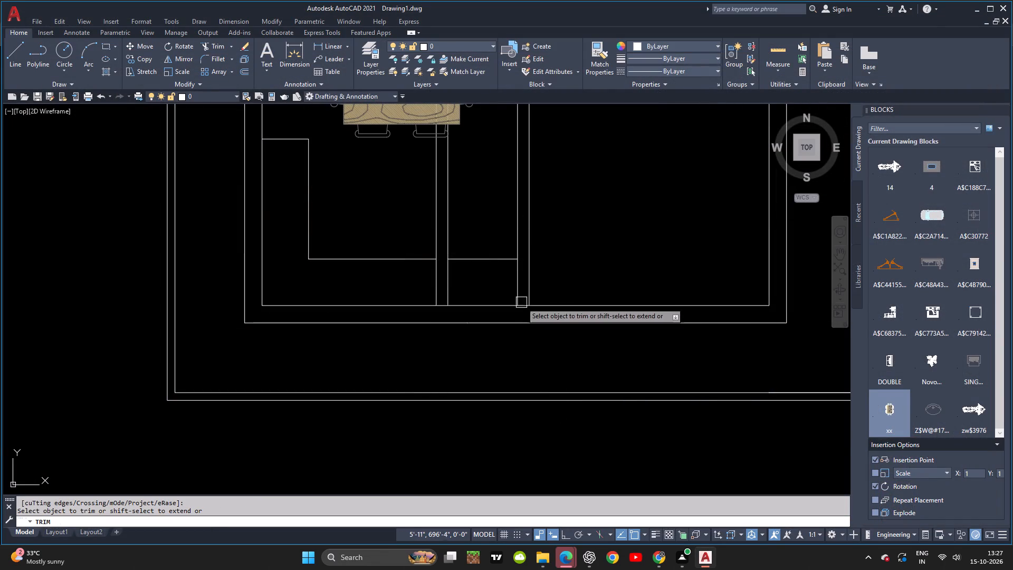
{"action": "scroll", "coordinate": [521, 302], "scroll_direction": "up", "scroll_amount": 2}
{"action": "left_click", "coordinate": [526, 310]}
{"action": "left_click", "coordinate": [317, 313]}
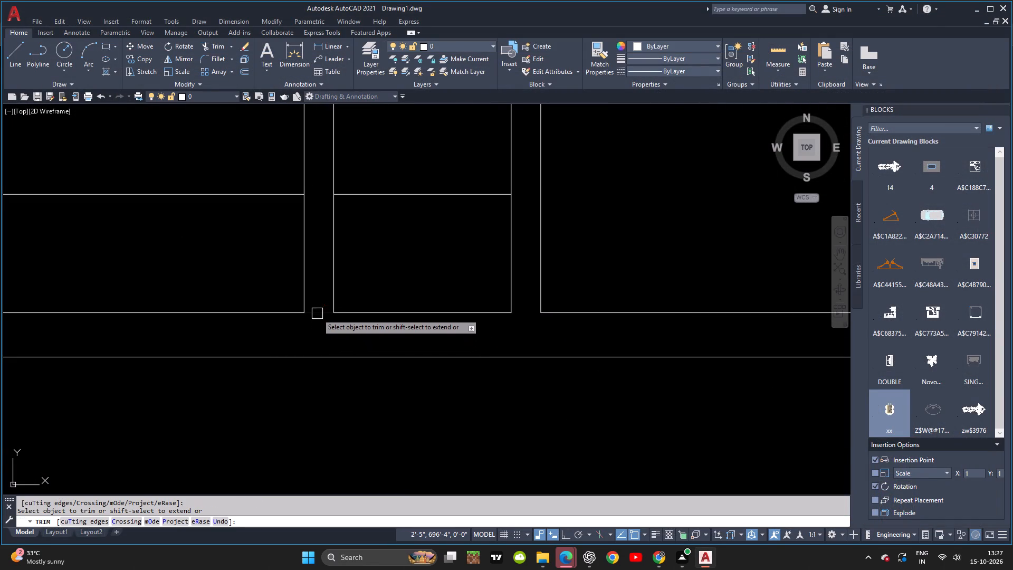
{"action": "key", "text": "Escape"}
{"action": "key", "text": "Escape"}
Offset the pooja room's south wall line 3' north for its north wall.
{"action": "type", "text": "O"}
{"action": "key", "text": "space"}
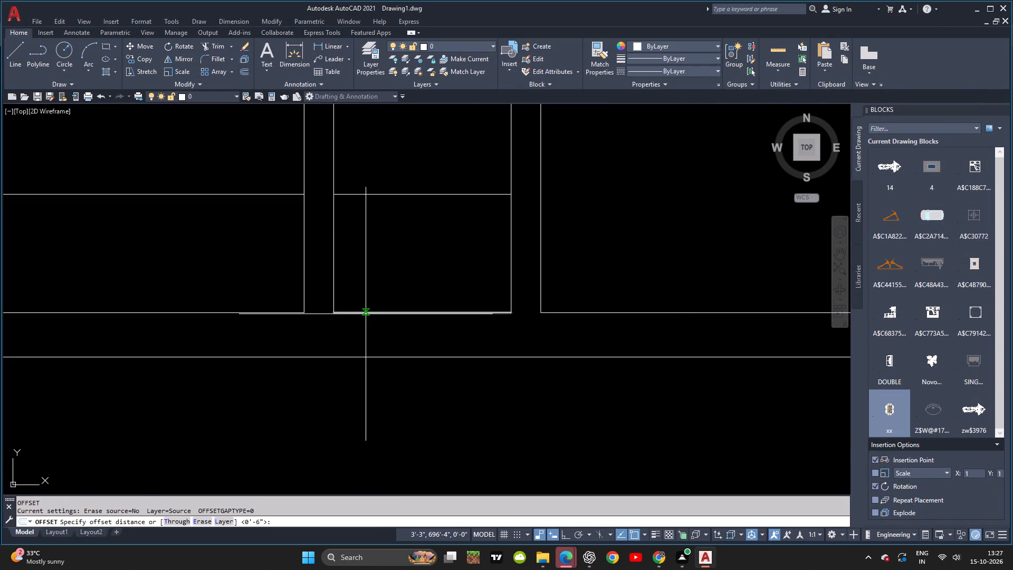
{"action": "type", "text": "3'"}
{"action": "key", "text": "Return"}
{"action": "left_click", "coordinate": [413, 312]}
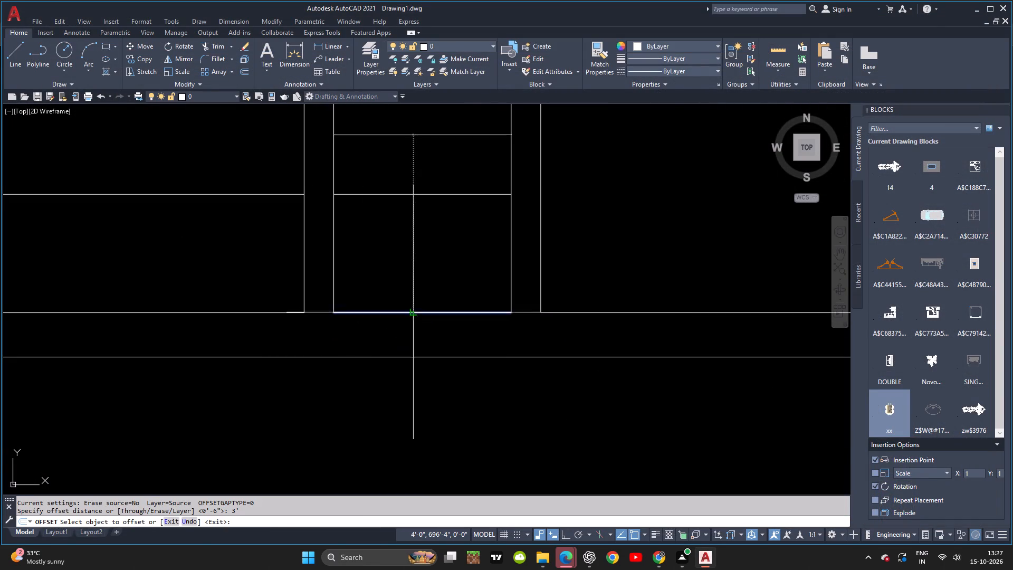
{"action": "left_click", "coordinate": [412, 271]}
{"action": "middle_click_drag", "start_coordinate": [425, 337], "coordinate": [425, 342]}
{"action": "key", "text": "Escape"}
{"action": "key", "text": "Escape"}
Offset the pooja room's new north wall line 6 inches north to give the wall its thickness.
{"action": "type", "text": "O 6"}
{"action": "key", "text": "space"}
{"action": "left_click", "coordinate": [461, 140]}
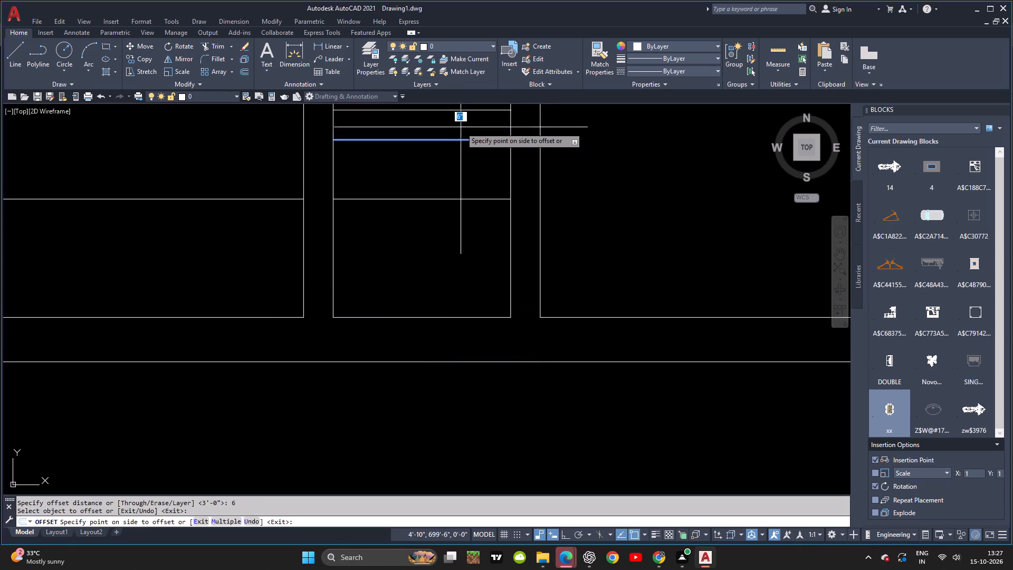
{"action": "left_click", "coordinate": [463, 119]}
{"action": "scroll", "coordinate": [470, 150], "scroll_direction": "down", "scroll_amount": 1}
{"action": "key", "text": "Escape"}
{"action": "key", "text": "Escape"}
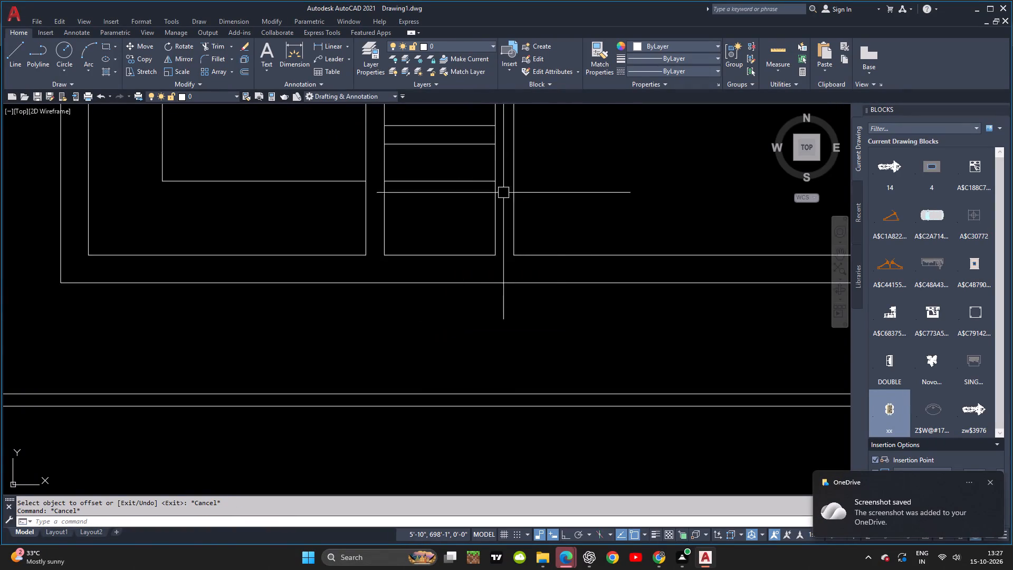
Erase the leftover counter edge segment inside the pooja room.
{"action": "left_click", "coordinate": [438, 176]}
{"action": "key", "text": "Delete"}
{"action": "middle_click_drag", "start_coordinate": [450, 209], "coordinate": [457, 225]}
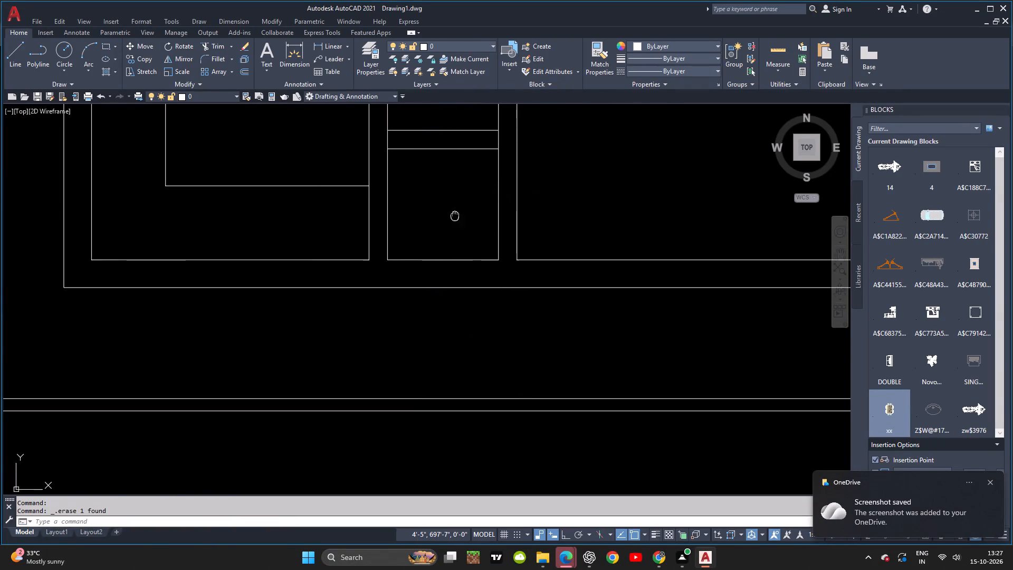
{"action": "middle_click_drag", "start_coordinate": [457, 225], "coordinate": [463, 269]}
Fillet the outer and inner wall lines at the pooja room's northwest corner into square corners.
{"action": "key", "text": "Escape"}
{"action": "key", "text": "Escape"}
{"action": "key", "text": "Escape"}
{"action": "key", "text": "f"}
{"action": "key", "text": "space"}
{"action": "left_click", "coordinate": [377, 218]}
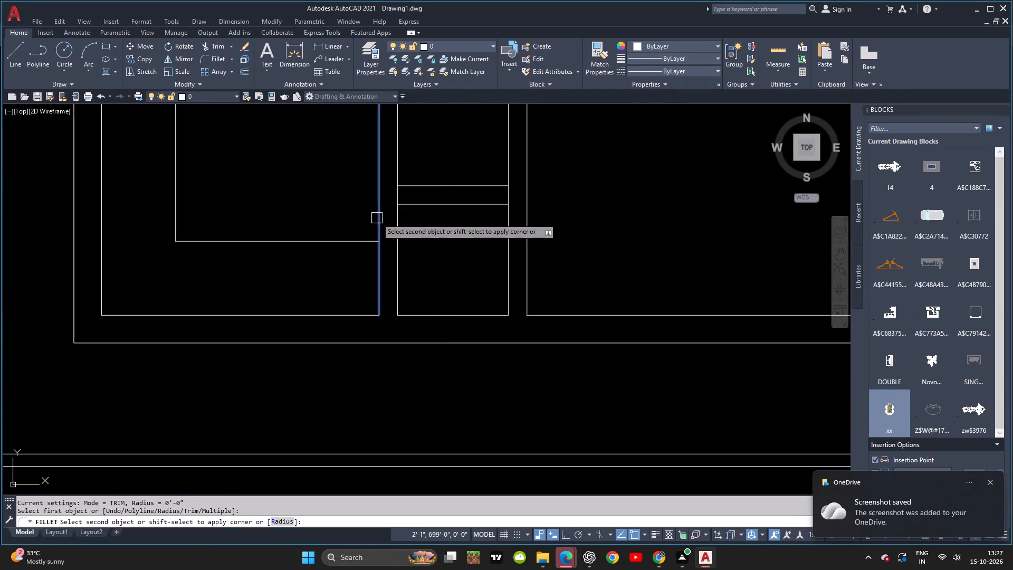
{"action": "left_click", "coordinate": [406, 190]}
{"action": "key", "text": "space"}
{"action": "left_click", "coordinate": [398, 223]}
{"action": "left_click", "coordinate": [408, 206]}
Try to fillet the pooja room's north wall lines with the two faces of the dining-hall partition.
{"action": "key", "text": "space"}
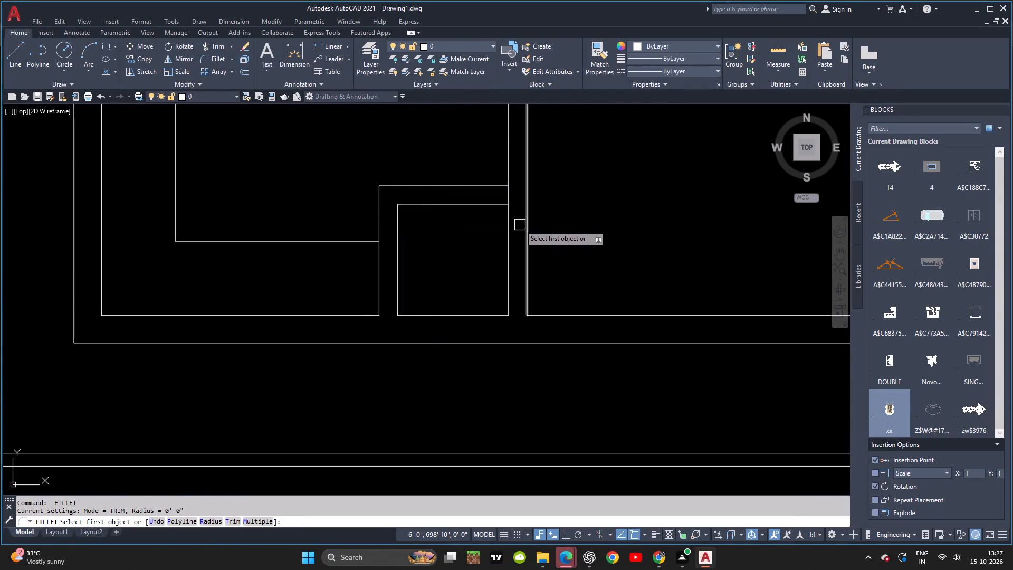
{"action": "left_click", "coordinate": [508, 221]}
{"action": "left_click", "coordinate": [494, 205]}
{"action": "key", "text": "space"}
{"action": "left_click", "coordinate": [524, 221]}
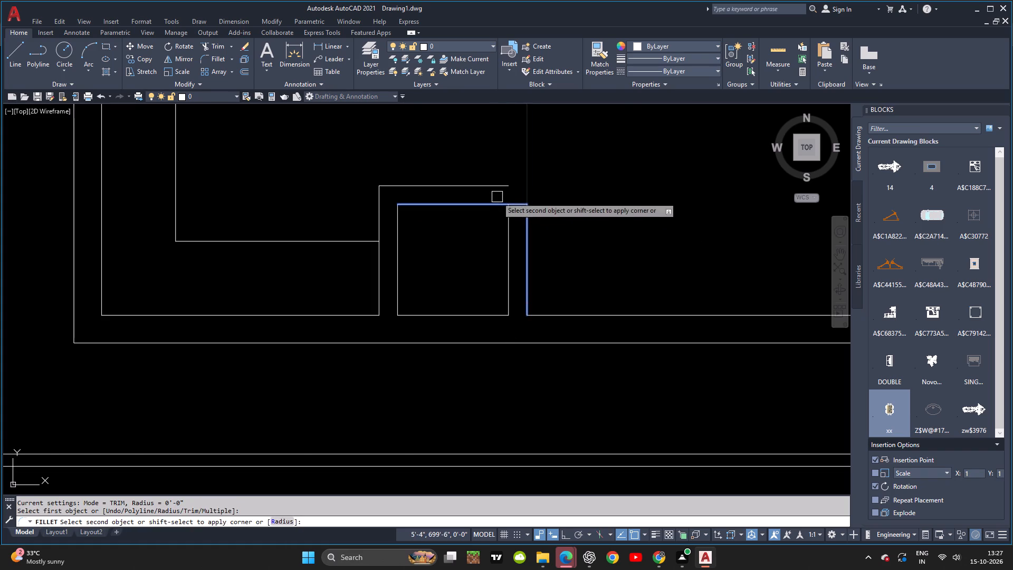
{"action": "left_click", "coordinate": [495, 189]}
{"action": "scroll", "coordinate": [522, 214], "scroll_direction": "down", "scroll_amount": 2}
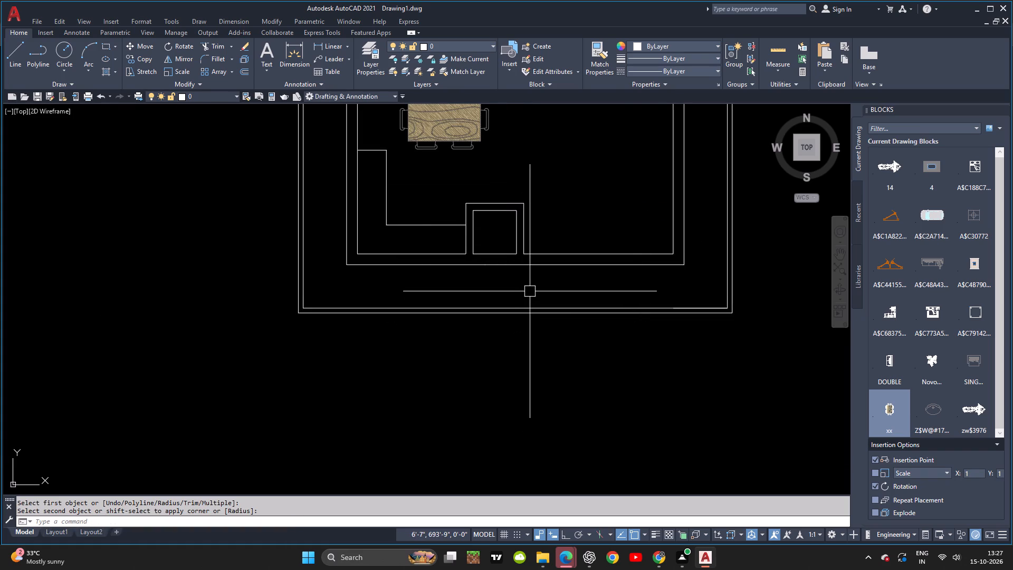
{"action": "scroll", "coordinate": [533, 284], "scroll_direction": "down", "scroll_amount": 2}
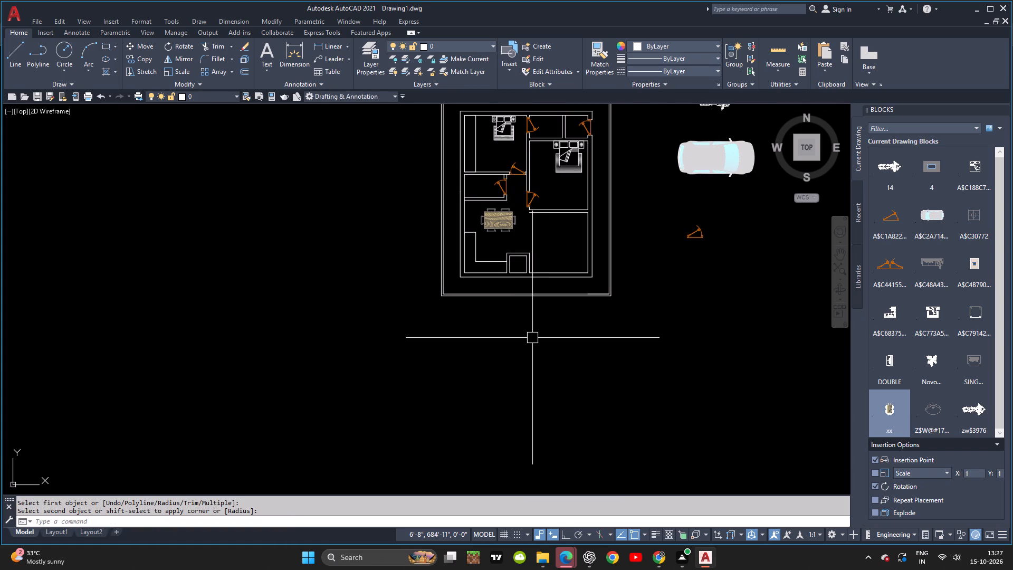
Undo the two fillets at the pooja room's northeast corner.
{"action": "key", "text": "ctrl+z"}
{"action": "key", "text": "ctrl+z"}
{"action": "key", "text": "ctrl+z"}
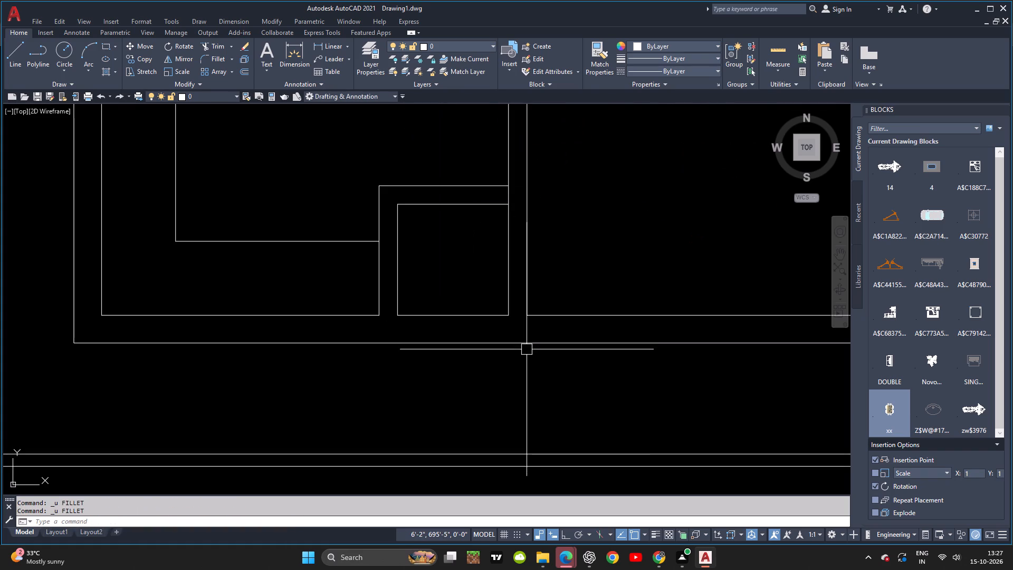
Trim the partition's west face between the two lines of the pooja room's north wall.
{"action": "middle_click_drag", "start_coordinate": [538, 317], "coordinate": [546, 356]}
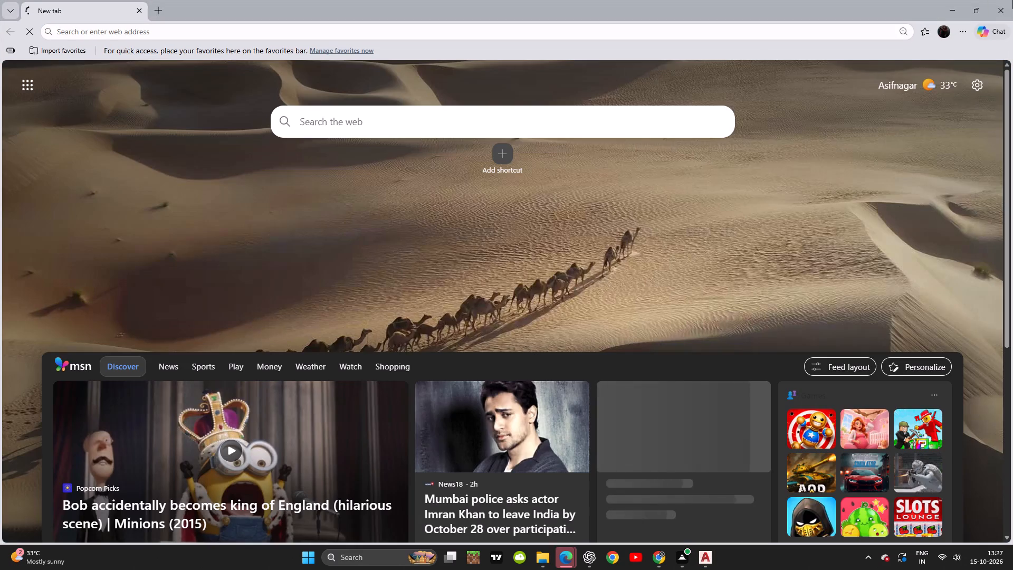
{"action": "left_click", "coordinate": [1012, 0]}
{"action": "middle_click_drag", "start_coordinate": [510, 256], "coordinate": [486, 326]}
{"action": "scroll", "coordinate": [486, 326], "scroll_direction": "down", "scroll_amount": 2}
{"action": "key", "text": "Escape"}
{"action": "key", "text": "Escape"}
{"action": "type", "text": "TR"}
{"action": "key", "text": "space"}
{"action": "key", "text": "space"}
{"action": "scroll", "coordinate": [479, 321], "scroll_direction": "up", "scroll_amount": 4}
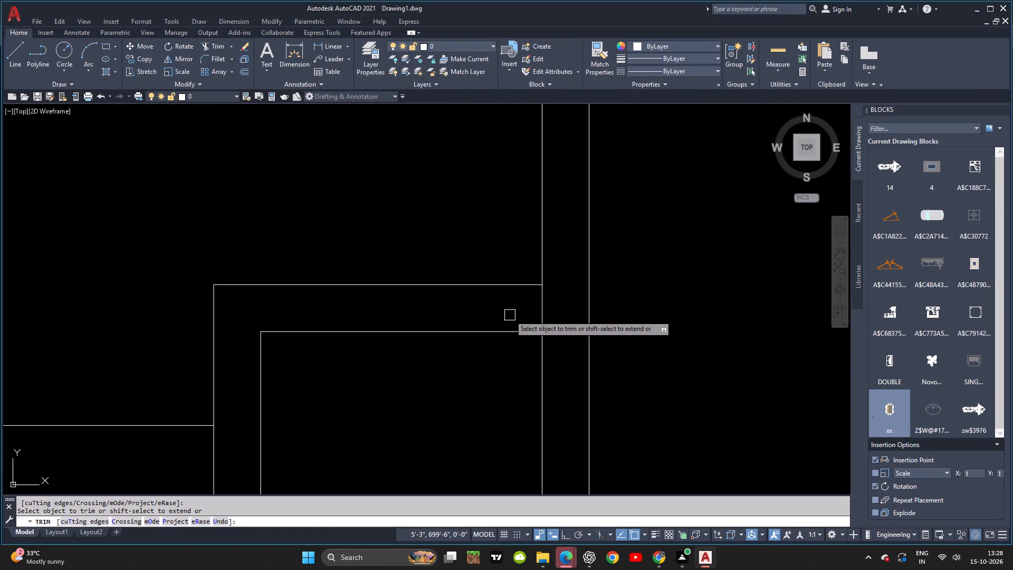
{"action": "left_click", "coordinate": [547, 313]}
{"action": "scroll", "coordinate": [534, 315], "scroll_direction": "down", "scroll_amount": 3}
{"action": "middle_click_drag", "start_coordinate": [521, 309], "coordinate": [513, 270]}
{"action": "key", "text": "Escape"}
{"action": "key", "text": "Escape"}
Check the pooja room in the reference plan and offset its south wall line 4' north.
{"action": "key", "text": "alt+Tab"}
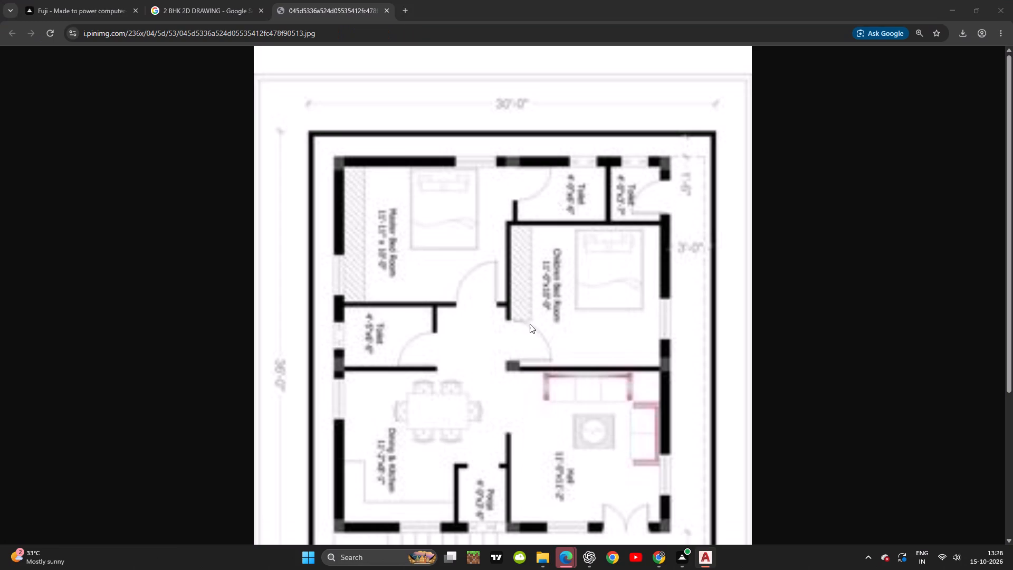
{"action": "key", "text": "Tab"}
{"action": "key", "text": "alt+Tab"}
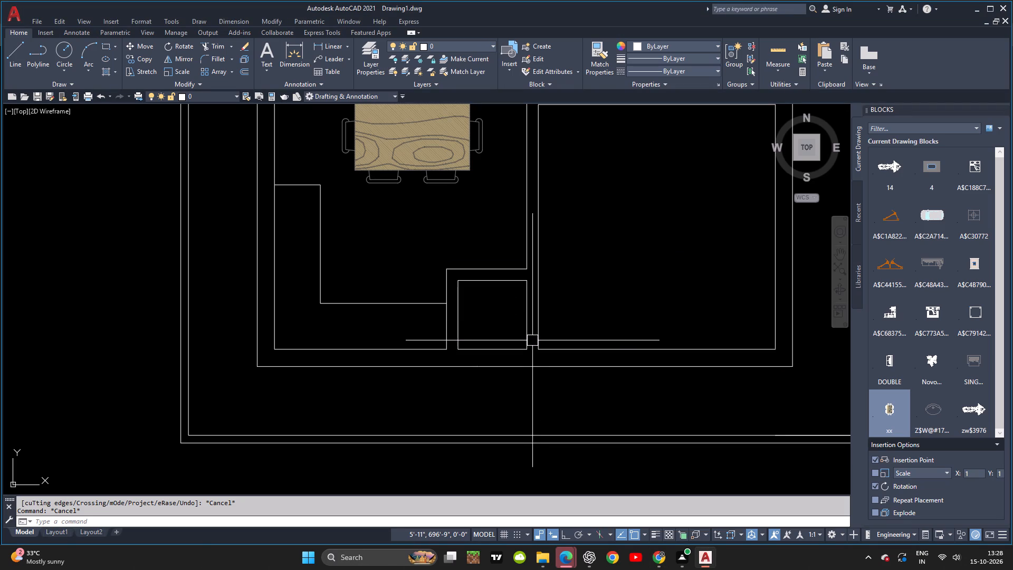
{"action": "key", "text": "Escape"}
{"action": "key", "text": "Escape"}
{"action": "type", "text": "O 4'"}
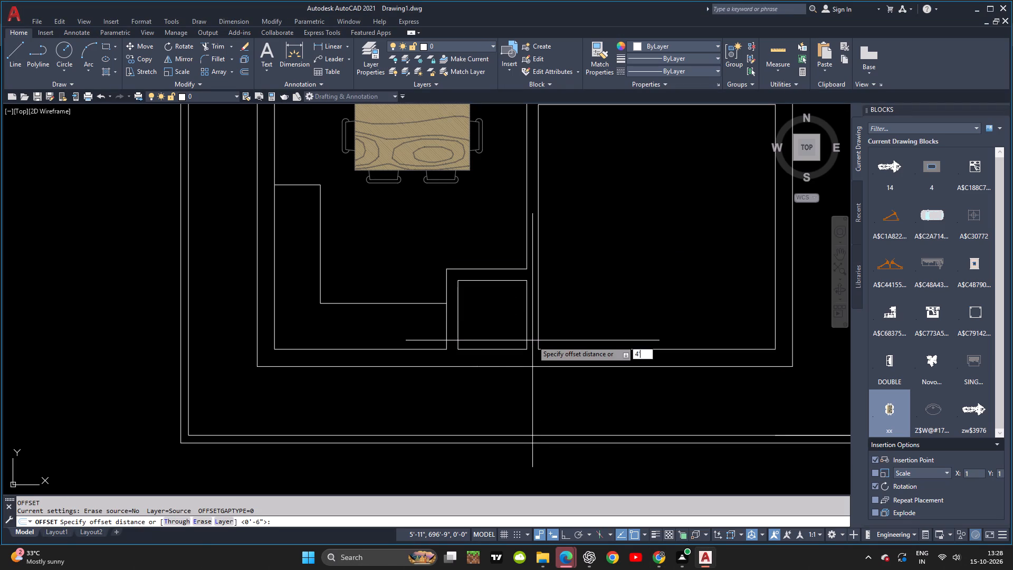
{"action": "key", "text": "Return"}
{"action": "left_click", "coordinate": [496, 349]}
{"action": "left_click", "coordinate": [494, 330]}
{"action": "key", "text": "Escape"}
{"action": "key", "text": "Escape"}
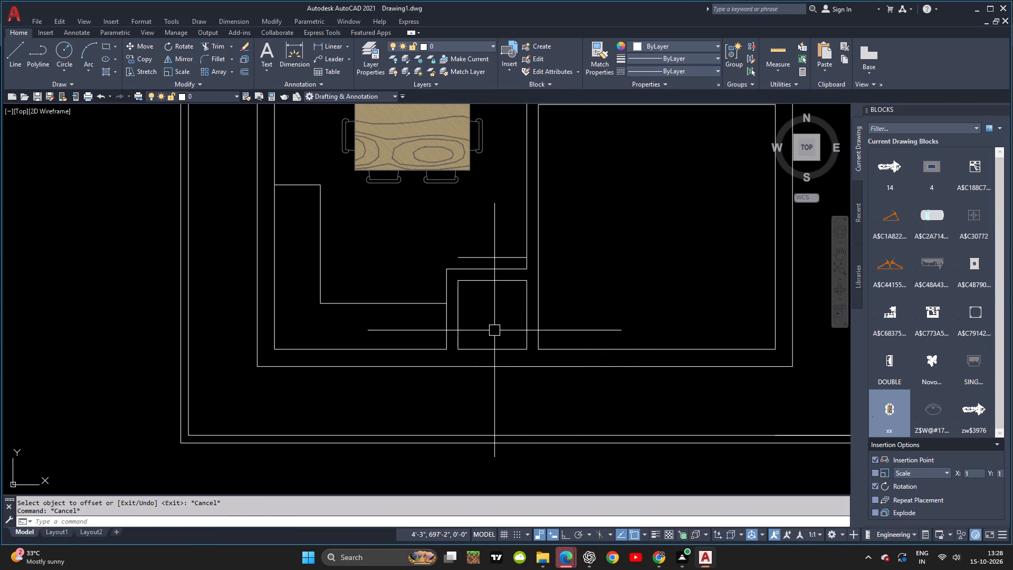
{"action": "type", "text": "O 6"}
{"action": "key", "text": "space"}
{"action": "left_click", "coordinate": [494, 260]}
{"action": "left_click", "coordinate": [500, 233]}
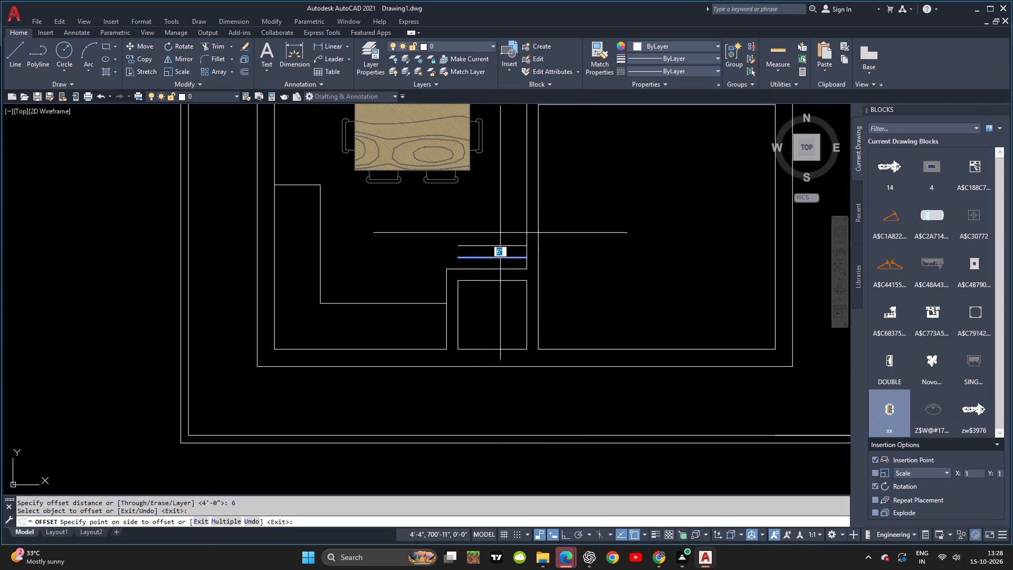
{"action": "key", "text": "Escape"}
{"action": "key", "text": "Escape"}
Fillet the pooja room's outer west face with the 4' offset line, and its inner west face with the line just below.
{"action": "key", "text": "f"}
{"action": "key", "text": "space"}
{"action": "left_click", "coordinate": [445, 290]}
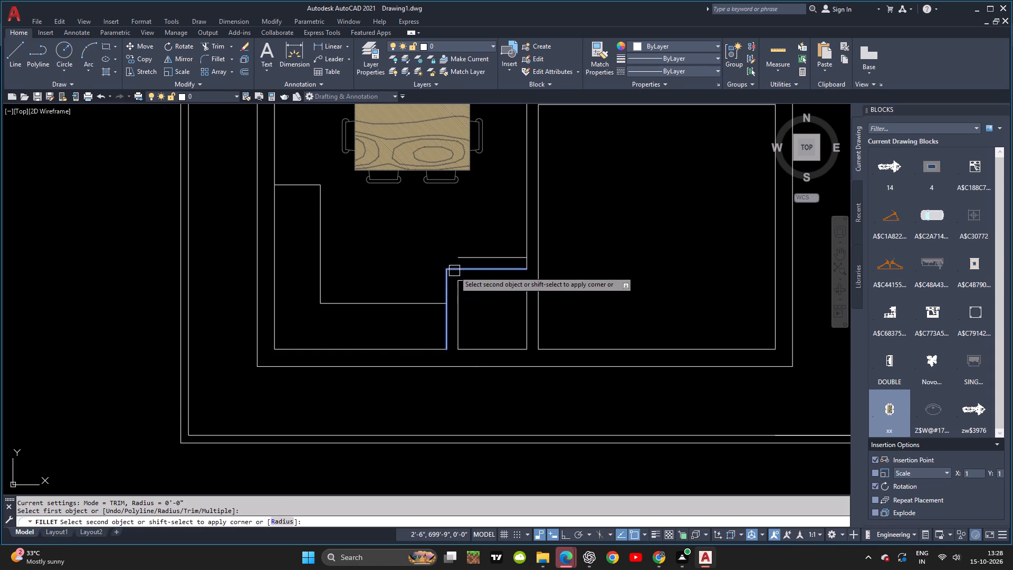
{"action": "left_click", "coordinate": [460, 260]}
{"action": "key", "text": "space"}
{"action": "left_click", "coordinate": [460, 294]}
{"action": "key", "text": "o"}
{"action": "left_click", "coordinate": [480, 271]}
{"action": "key", "text": "Escape"}
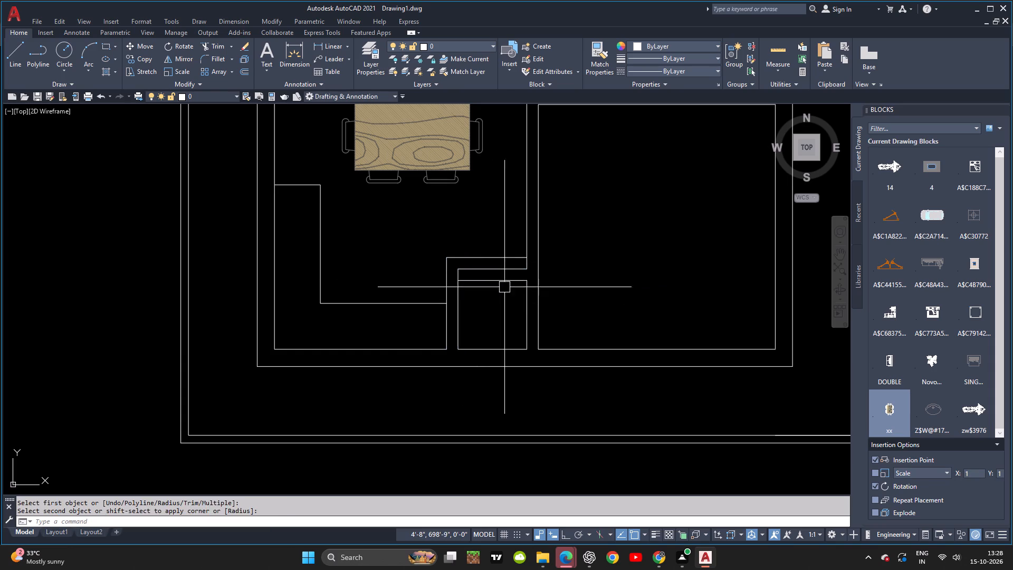
Erase the pooja room's old inner north wall line, 3' from the south wall.
{"action": "left_click", "coordinate": [504, 278]}
{"action": "key", "text": "Delete"}
{"action": "key", "text": "Escape"}
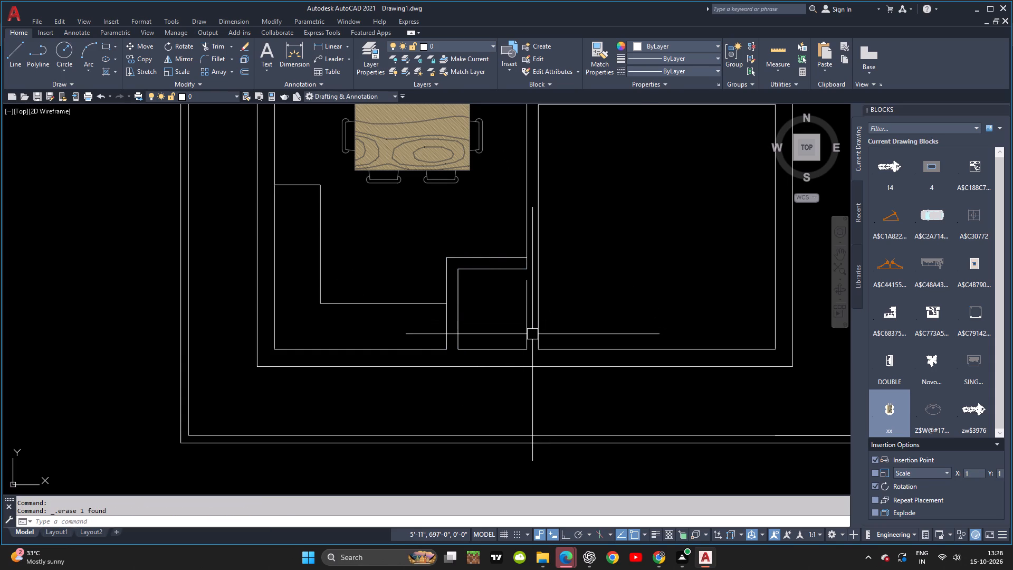
Extend the partition's west face beside the pooja room north to close the gap left by the old wall.
{"action": "key", "text": "r"}
{"action": "key", "text": "Escape"}
{"action": "key", "text": "e"}
{"action": "key", "text": "x"}
{"action": "key", "text": "space"}
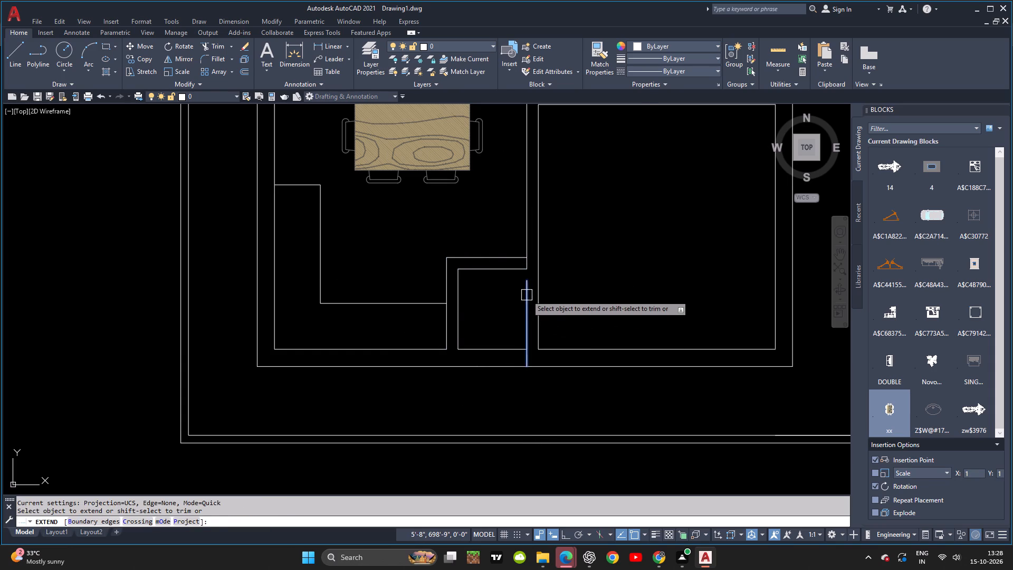
{"action": "left_click", "coordinate": [527, 294]}
{"action": "key", "text": "Escape"}
Trim the partition's west face between the two lines of the relocated pooja north wall.
{"action": "scroll", "coordinate": [528, 274], "scroll_direction": "up", "scroll_amount": 4}
{"action": "type", "text": "TR"}
{"action": "key", "text": "space"}
{"action": "key", "text": "space"}
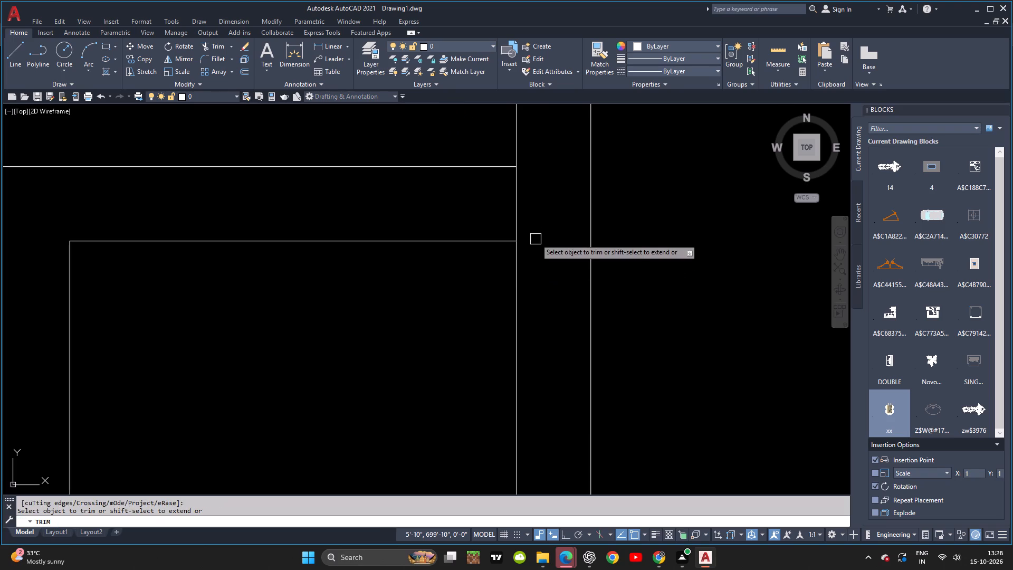
{"action": "left_click", "coordinate": [536, 234]}
{"action": "left_click", "coordinate": [513, 217]}
{"action": "key", "text": "Escape"}
Compare the drawn plan with the reference image, examining the hall, kitchen and pooja room layout.
{"action": "scroll", "coordinate": [528, 260], "scroll_direction": "down", "scroll_amount": 2}
{"action": "middle_click_drag", "start_coordinate": [528, 261], "coordinate": [516, 231]}
{"action": "scroll", "coordinate": [531, 231], "scroll_direction": "down", "scroll_amount": 1}
{"action": "key", "text": "alt+Tab"}
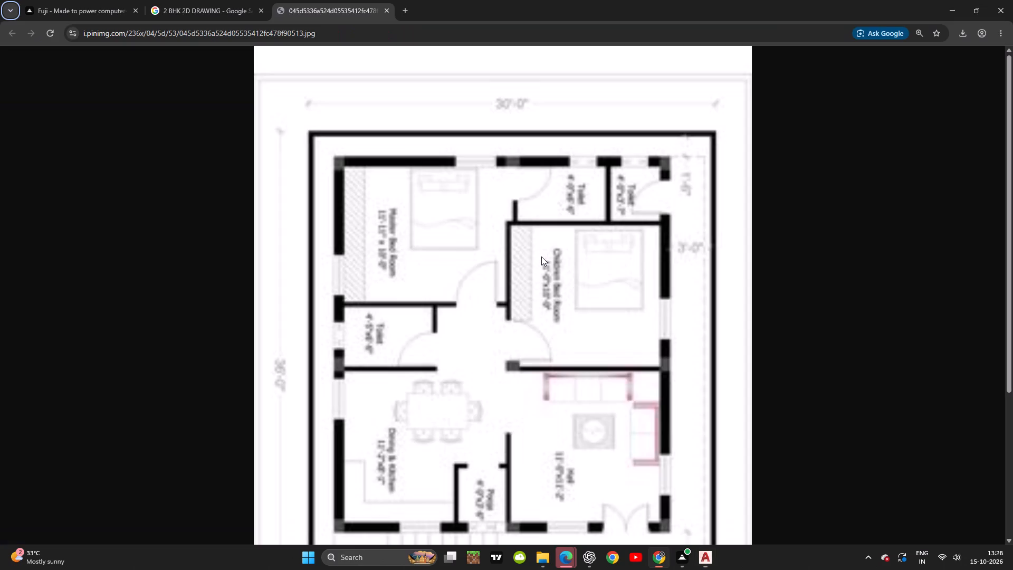
{"action": "key", "text": "alt+Tab"}
{"action": "scroll", "coordinate": [561, 286], "scroll_direction": "down", "scroll_amount": 3}
{"action": "middle_click_drag", "start_coordinate": [584, 305], "coordinate": [556, 367]}
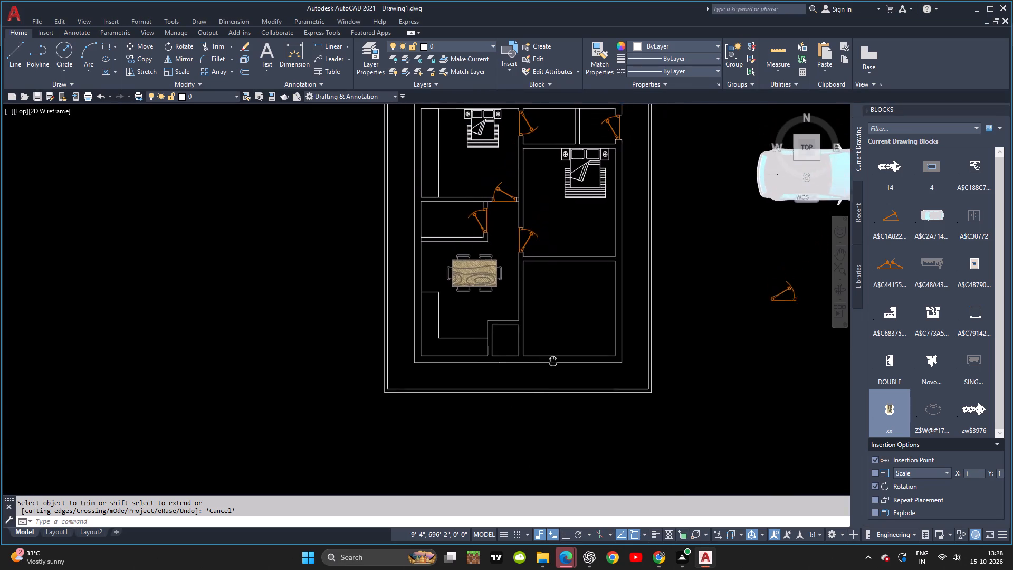
{"action": "middle_click_drag", "start_coordinate": [556, 367], "coordinate": [542, 391]}
{"action": "key", "text": "alt+Tab"}
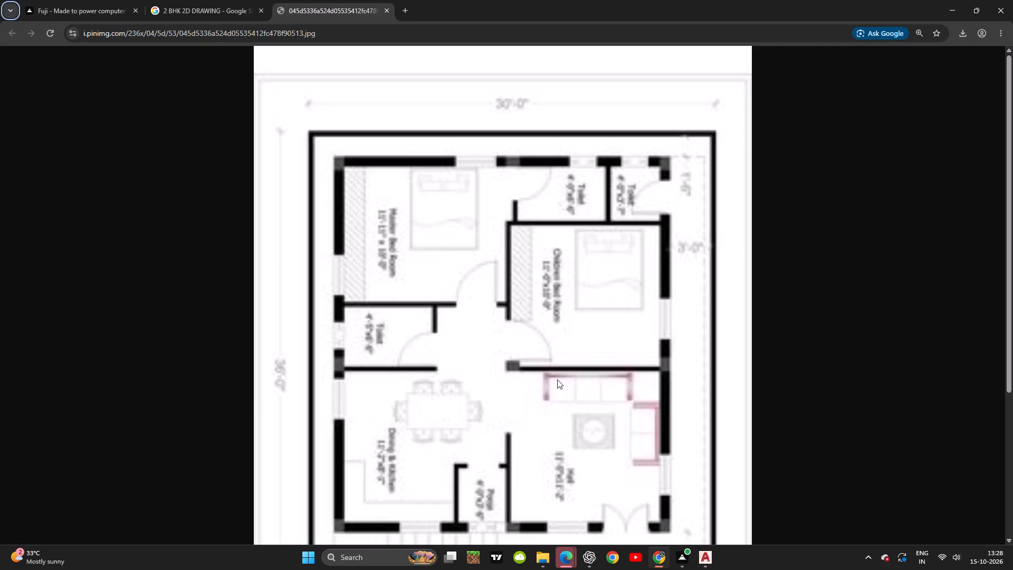
{"action": "key", "text": "alt+Tab"}
{"action": "key", "text": "alt+Tab"}
{"action": "key", "text": "alt+Tab"}
{"action": "middle_click_drag", "start_coordinate": [587, 341], "coordinate": [517, 365]}
{"action": "scroll", "coordinate": [605, 343], "scroll_direction": "down", "scroll_amount": 2}
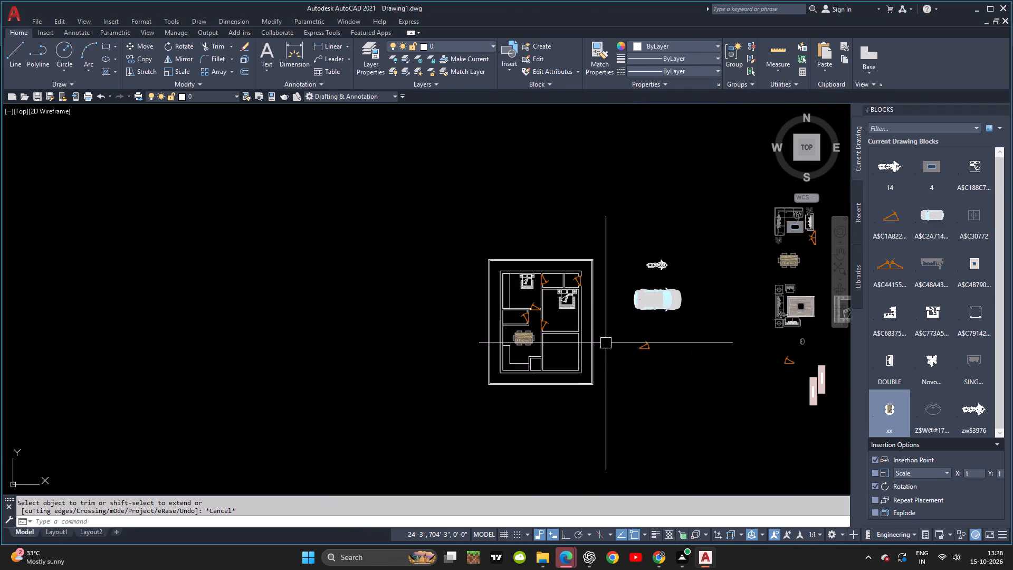
{"action": "scroll", "coordinate": [606, 343], "scroll_direction": "up", "scroll_amount": 1}
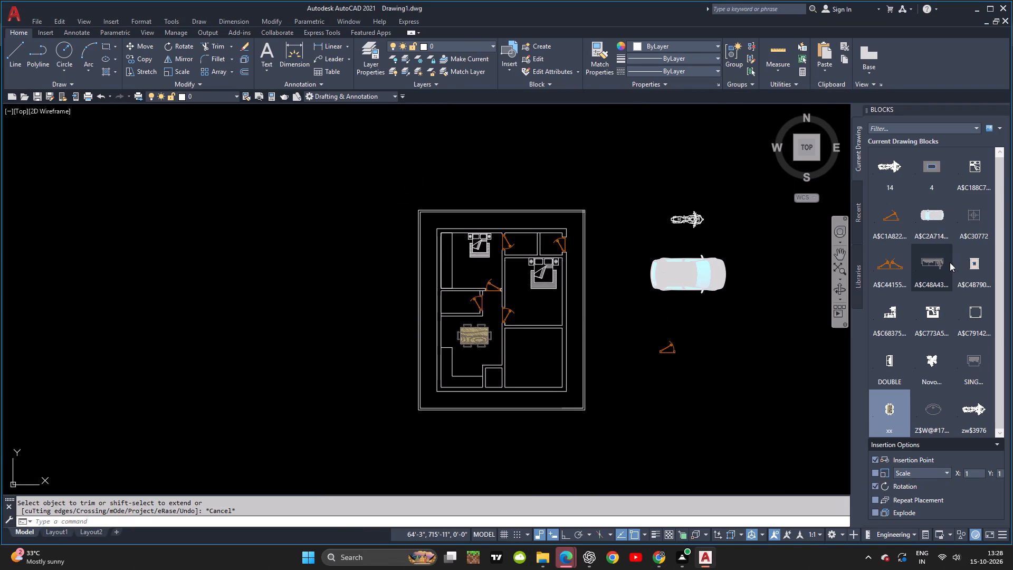
Insert the three-seat sofa block A$C48A43… unrotated along the hall's north wall, with Ortho on.
{"action": "left_click", "coordinate": [944, 265]}
{"action": "scroll", "coordinate": [556, 332], "scroll_direction": "up", "scroll_amount": 3}
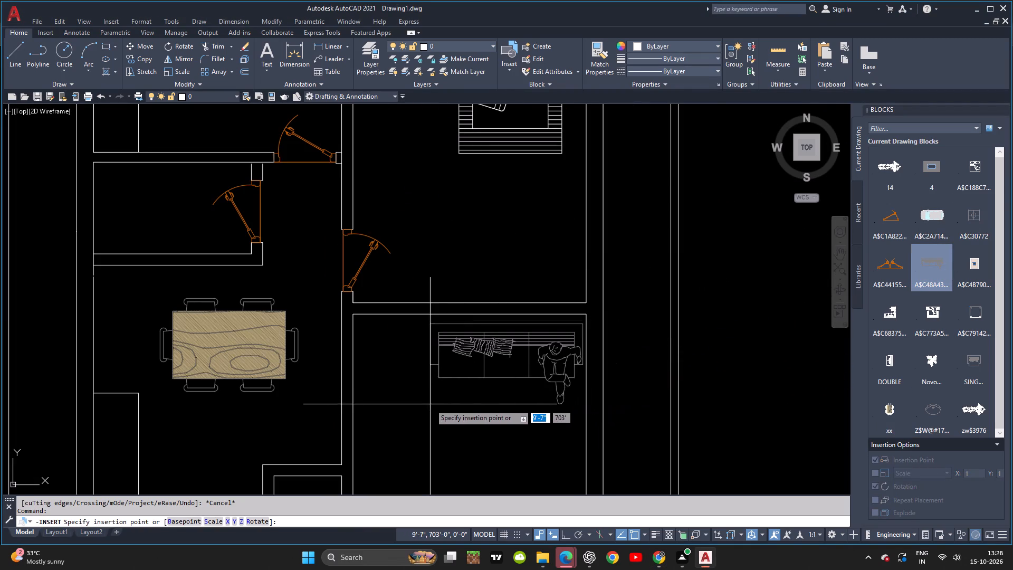
{"action": "left_click", "coordinate": [423, 402]}
{"action": "key", "text": "alt+Tab"}
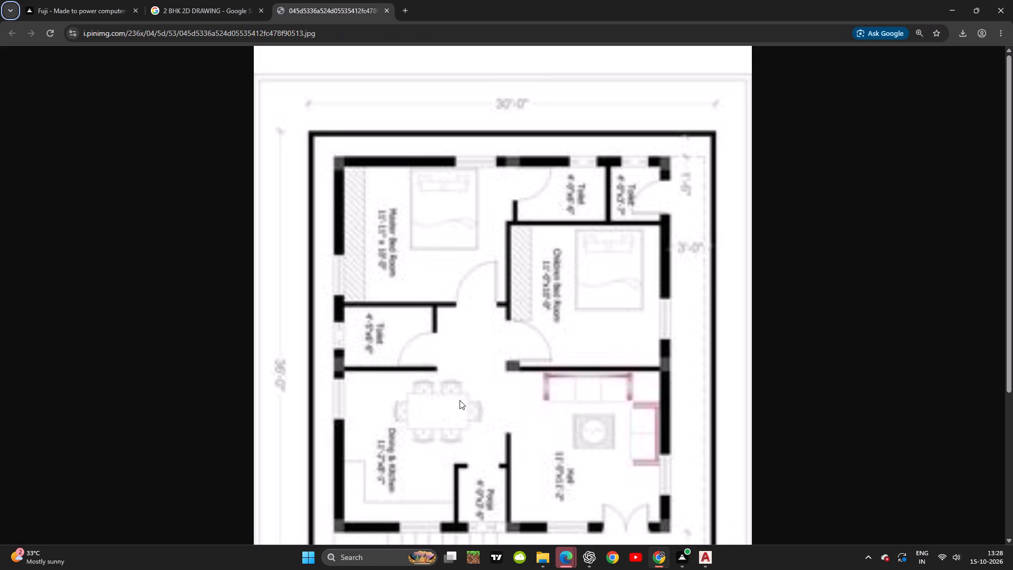
{"action": "key", "text": "alt+Tab"}
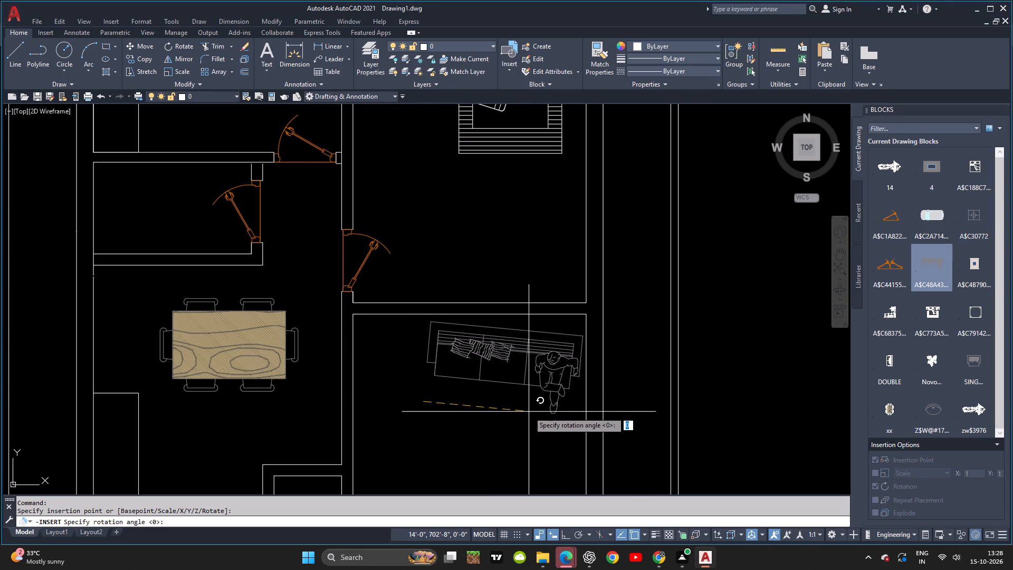
{"action": "key", "text": "F8"}
{"action": "left_click", "coordinate": [528, 410]}
Insert a second three-seat sofa block rotated 270° at the hall's east wall, following the reference image.
{"action": "middle_click_drag", "start_coordinate": [508, 402], "coordinate": [486, 319]}
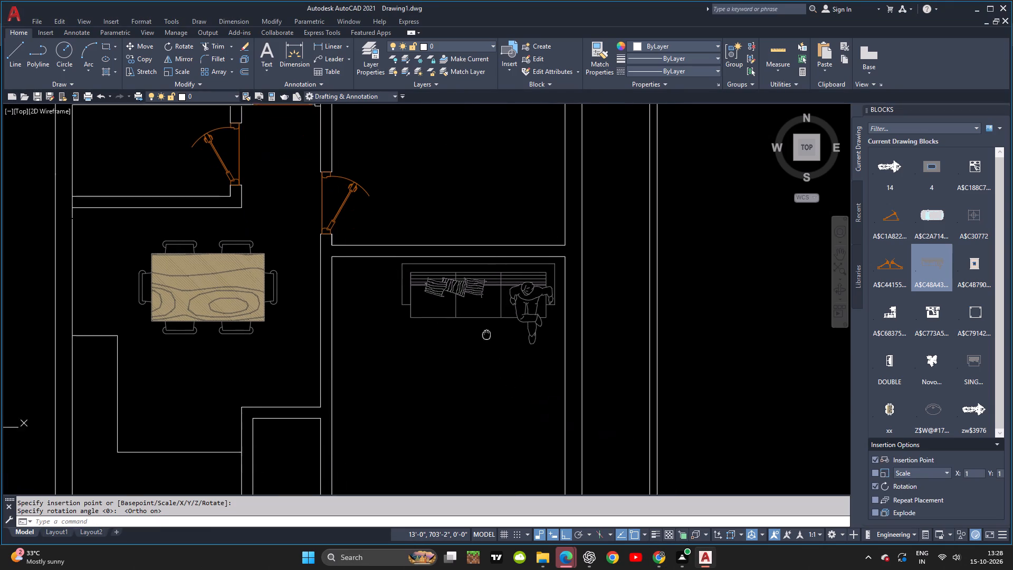
{"action": "middle_click_drag", "start_coordinate": [486, 319], "coordinate": [487, 311]}
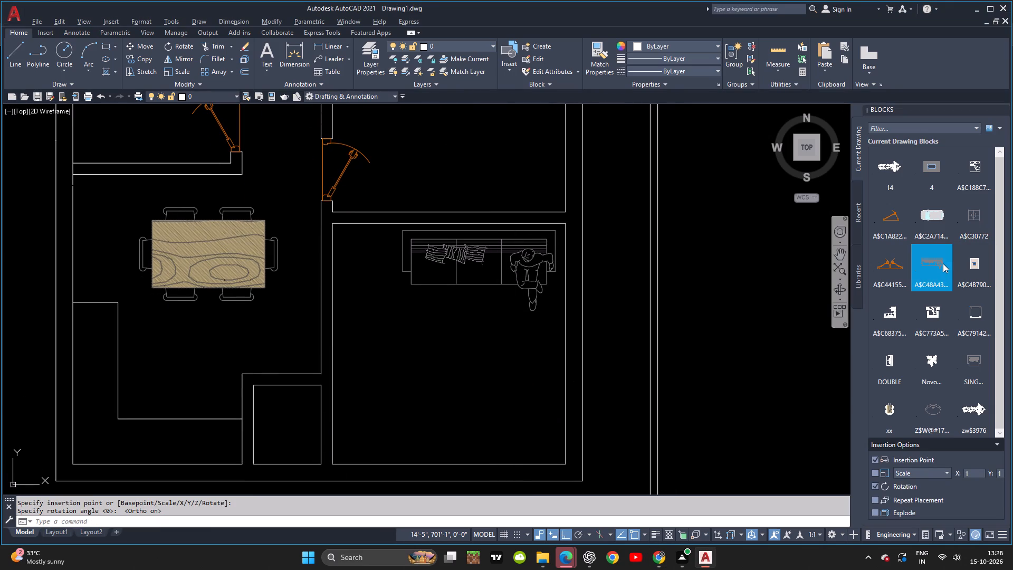
{"action": "left_click", "coordinate": [943, 263]}
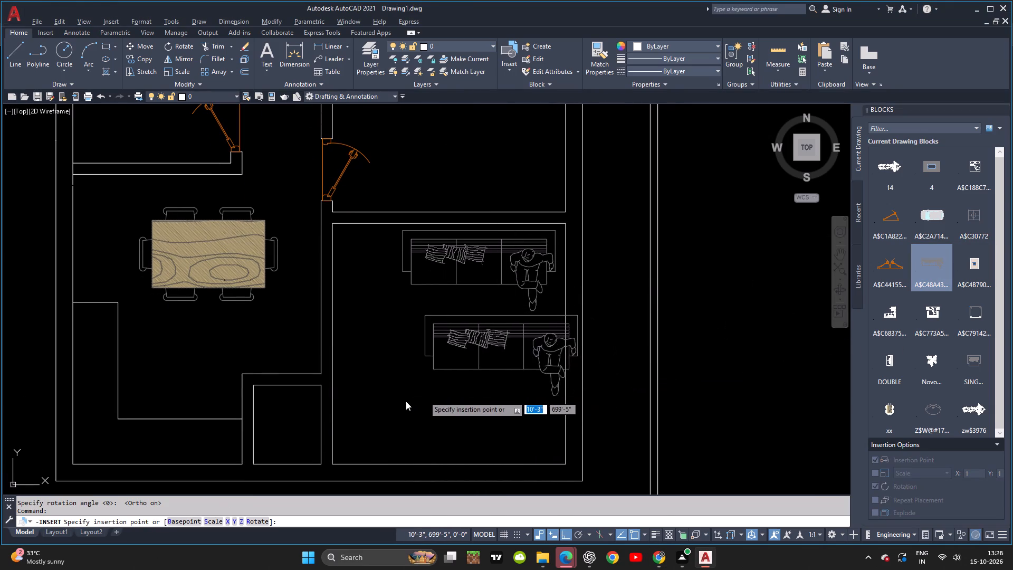
{"action": "key", "text": "alt+Tab"}
{"action": "key", "text": "alt+Tab"}
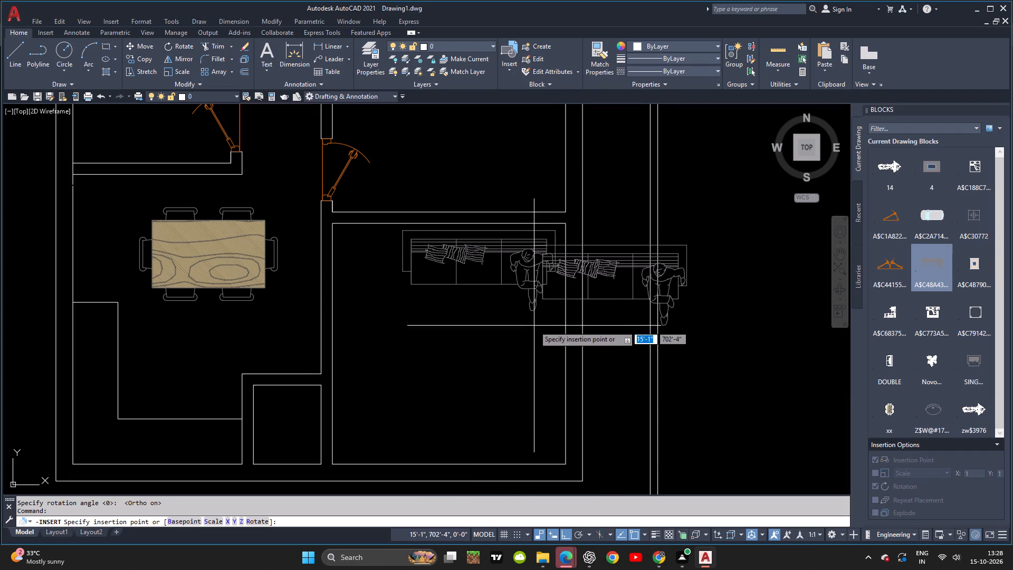
{"action": "key", "text": "alt+Tab"}
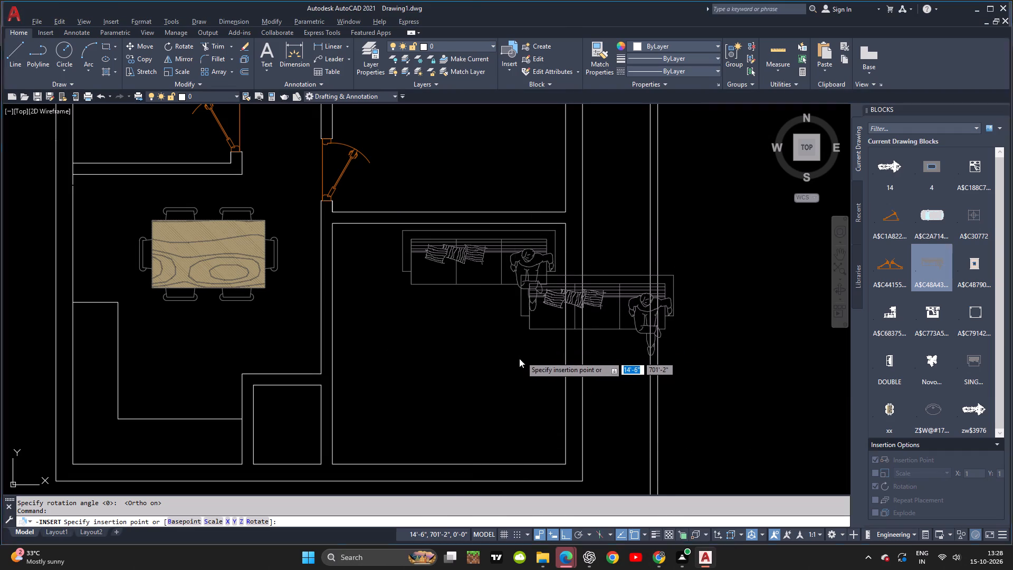
{"action": "key", "text": "alt+Tab"}
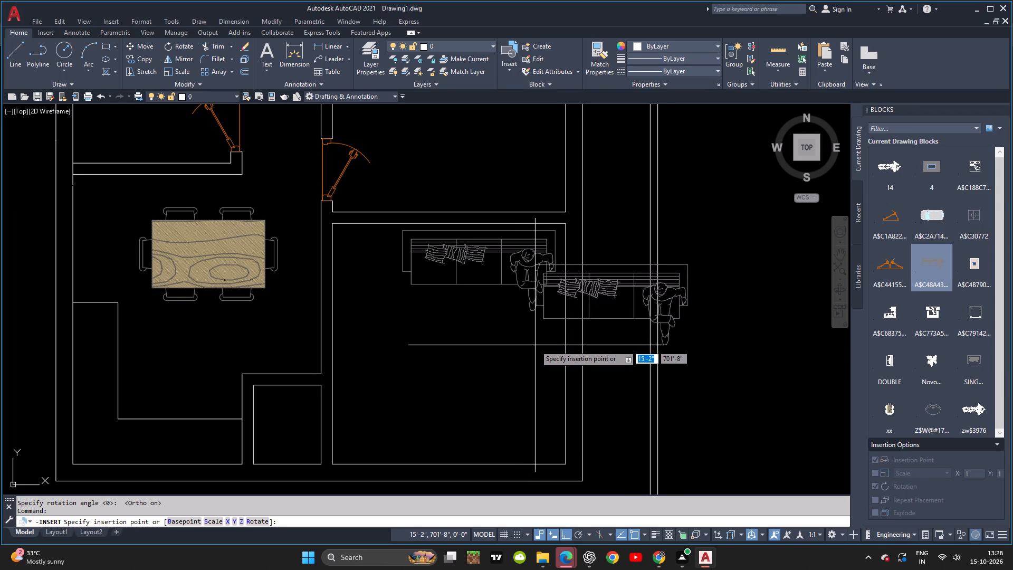
{"action": "key", "text": "alt+Tab"}
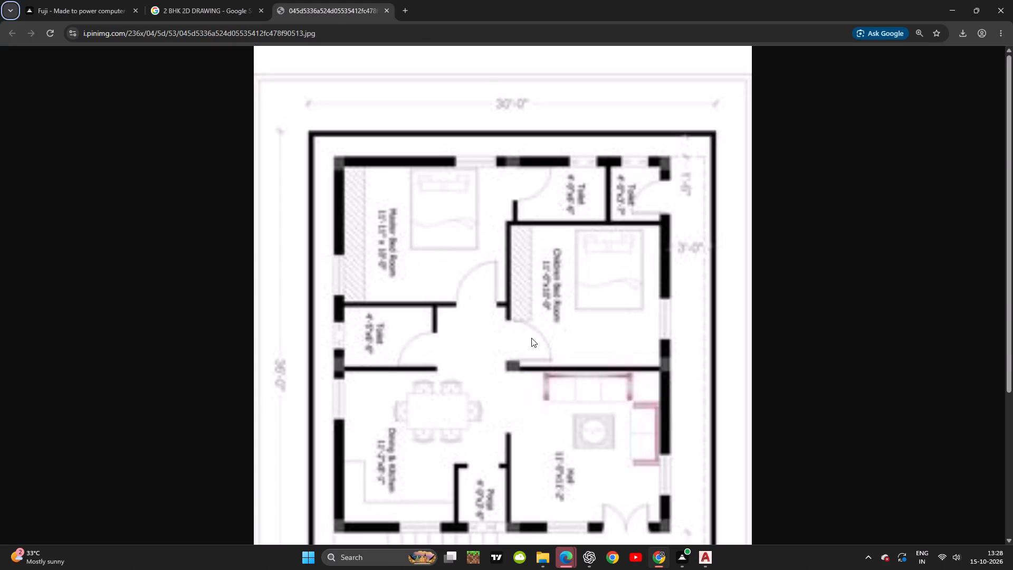
{"action": "key", "text": "alt+Tab"}
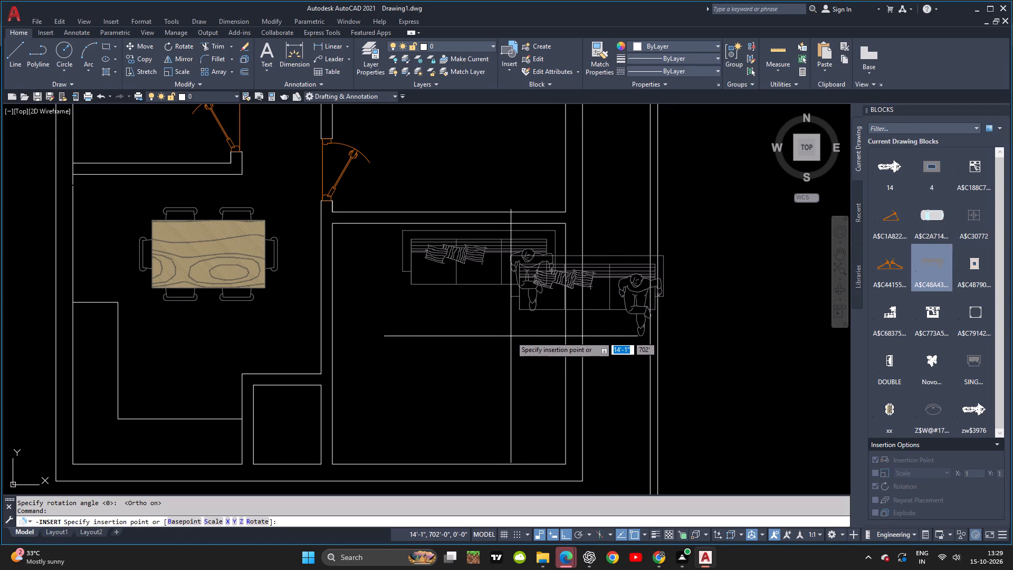
{"action": "left_click", "coordinate": [509, 335]}
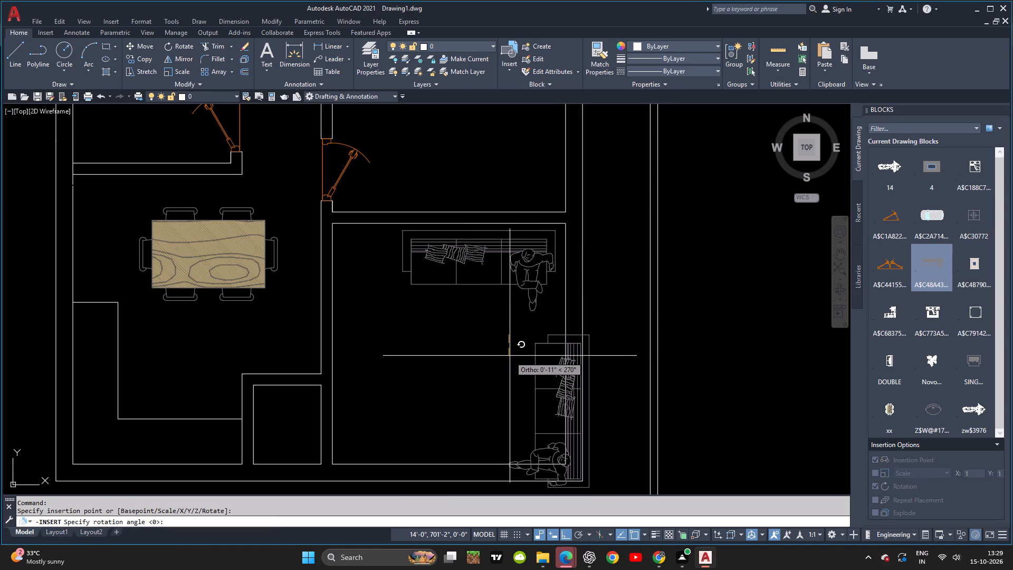
{"action": "left_click", "coordinate": [510, 354]}
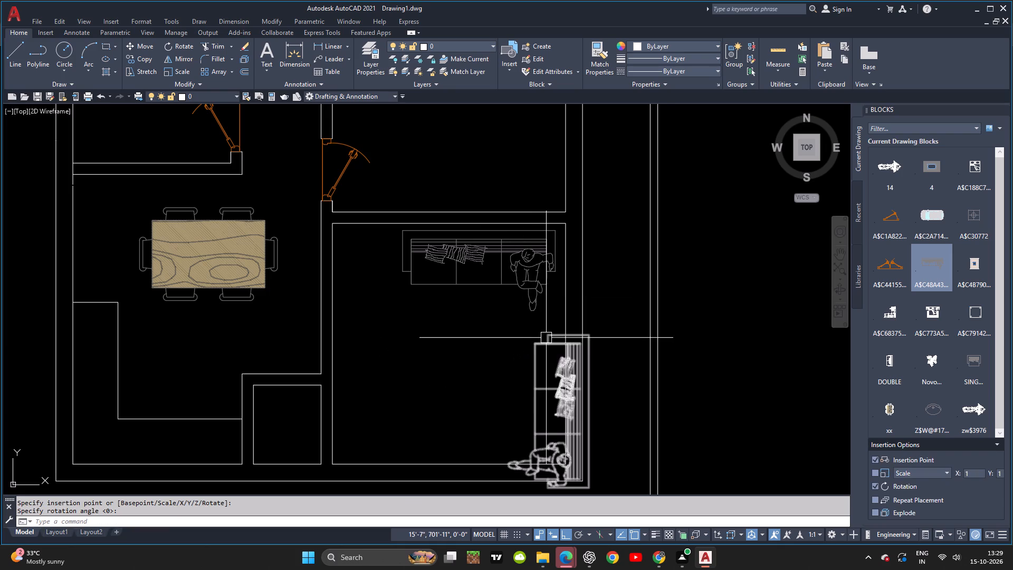
Nudge the rotated sofa north and west until it sits inside the hall, just off the east wall's inner face.
{"action": "left_click", "coordinate": [547, 340]}
{"action": "key", "text": "ctrl+Up"}
{"action": "key", "text": "ctrl+Up"}
{"action": "key", "text": "ctrl+Up"}
{"action": "key", "text": "ctrl+Up"}
{"action": "key", "text": "ctrl+Up"}
{"action": "key", "text": "ctrl+Up"}
{"action": "key", "text": "ctrl+Up"}
{"action": "key", "text": "ctrl+Up"}
{"action": "key", "text": "ctrl+Up"}
{"action": "key", "text": "ctrl+Up"}
{"action": "key", "text": "ctrl+Up"}
{"action": "key", "text": "ctrl+Up"}
{"action": "key", "text": "ctrl+Up"}
{"action": "key", "text": "ctrl+Up"}
{"action": "key", "text": "ctrl+Up"}
{"action": "key", "text": "ctrl+Up"}
{"action": "key", "text": "ctrl+Up"}
{"action": "key", "text": "ctrl+Up"}
{"action": "key", "text": "ctrl+Up"}
{"action": "key", "text": "ctrl+Up"}
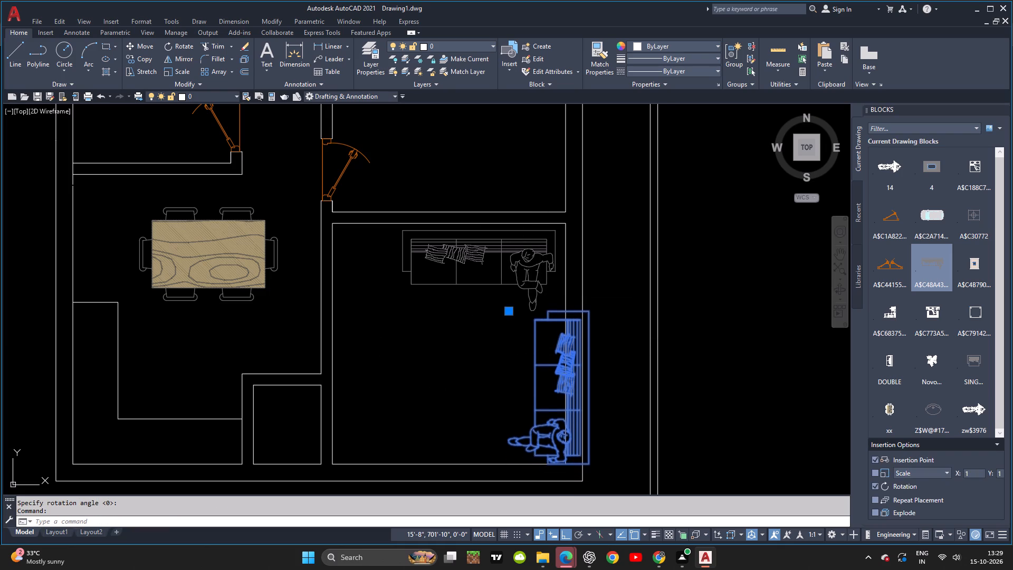
{"action": "key", "text": "ctrl+Up"}
{"action": "key", "text": "ctrl+Left"}
{"action": "key", "text": "ctrl+Left"}
{"action": "key", "text": "ctrl+Left"}
{"action": "key", "text": "ctrl+Left"}
{"action": "key", "text": "ctrl+Left"}
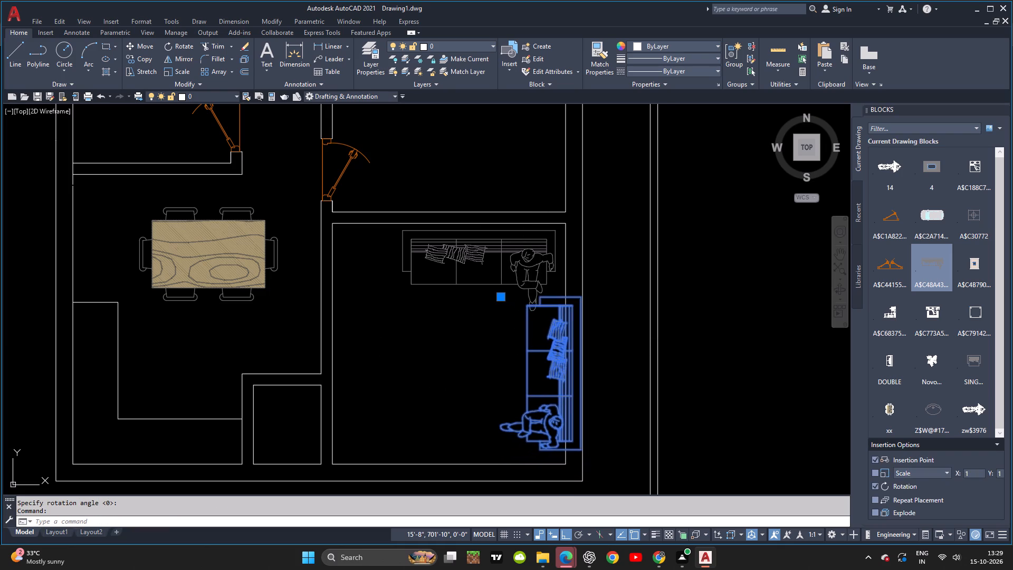
{"action": "key", "text": "ctrl+Left"}
{"action": "key", "text": "ctrl+Left"}
{"action": "key", "text": "ctrl+Left"}
{"action": "key", "text": "ctrl+Left"}
{"action": "key", "text": "ctrl+Left"}
{"action": "key", "text": "ctrl+Left"}
{"action": "key", "text": "ctrl+Left"}
{"action": "key", "text": "ctrl+Left"}
{"action": "key", "text": "ctrl+Left"}
{"action": "key", "text": "ctrl+Left"}
{"action": "key", "text": "ctrl+Left"}
{"action": "key", "text": "ctrl+Left"}
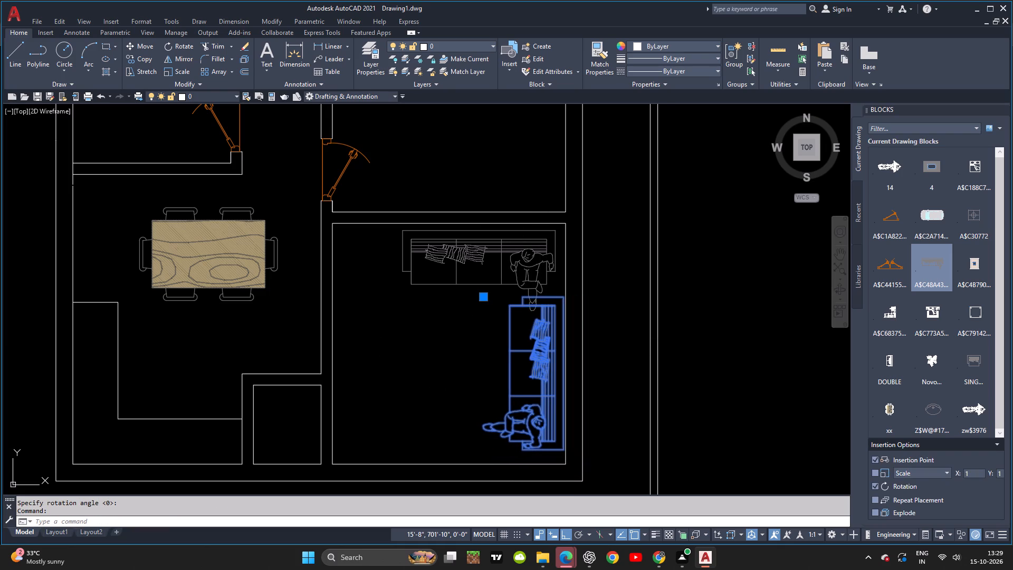
{"action": "key", "text": "ctrl+Left"}
{"action": "key", "text": "ctrl+Up"}
{"action": "key", "text": "ctrl+Up"}
{"action": "key", "text": "ctrl+Up"}
{"action": "key", "text": "ctrl+Up"}
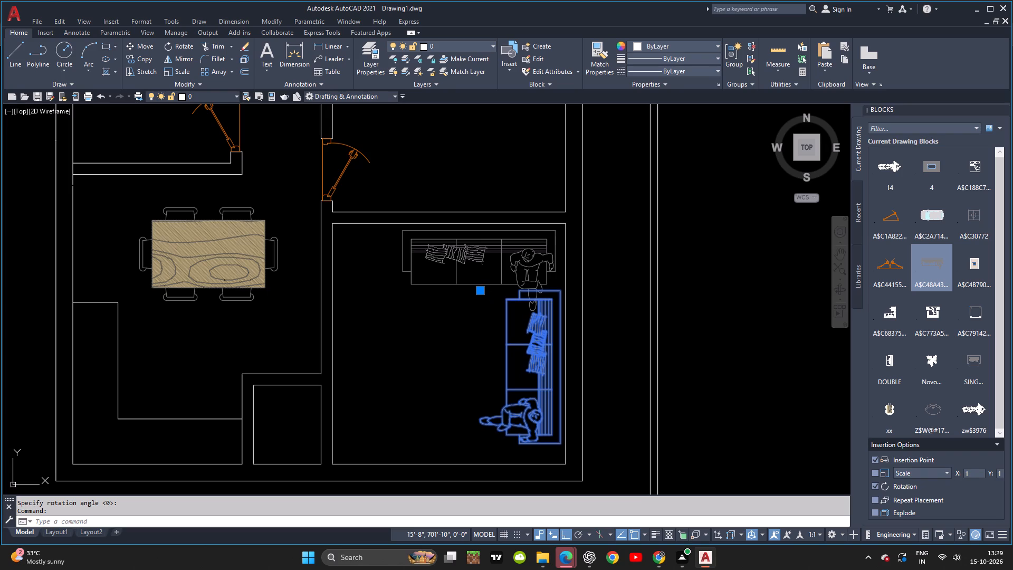
{"action": "key", "text": "Escape"}
Nudge the north-wall sofa west and slightly north so it clears the rotated sofa in the hall's northeast corner.
{"action": "left_click", "coordinate": [500, 265]}
{"action": "key", "text": "ctrl+Left"}
{"action": "key", "text": "ctrl+Left"}
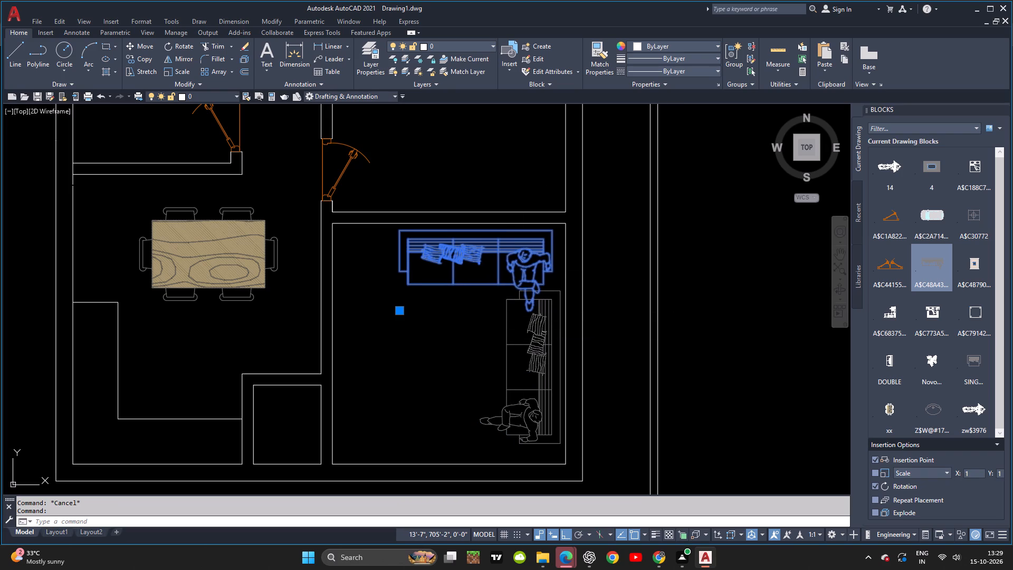
{"action": "key", "text": "ctrl+Left"}
{"action": "key", "text": "ctrl+Left"}
{"action": "key", "text": "ctrl+Left"}
{"action": "key", "text": "ctrl+Left"}
{"action": "key", "text": "ctrl+Left"}
{"action": "key", "text": "ctrl+Left"}
{"action": "key", "text": "ctrl+Left"}
{"action": "key", "text": "ctrl+Left"}
{"action": "key", "text": "ctrl+Left"}
{"action": "key", "text": "ctrl+Left"}
{"action": "key", "text": "ctrl+Left"}
{"action": "key", "text": "ctrl+Left"}
{"action": "key", "text": "ctrl+Left"}
{"action": "key", "text": "ctrl+Left"}
{"action": "key", "text": "ctrl+Left"}
{"action": "key", "text": "ctrl+Left"}
{"action": "key", "text": "ctrl+Left"}
{"action": "key", "text": "ctrl+Left"}
{"action": "key", "text": "ctrl+Left"}
{"action": "key", "text": "ctrl+Left"}
{"action": "key", "text": "ctrl+Left"}
{"action": "key", "text": "ctrl+Left"}
{"action": "key", "text": "ctrl+Left"}
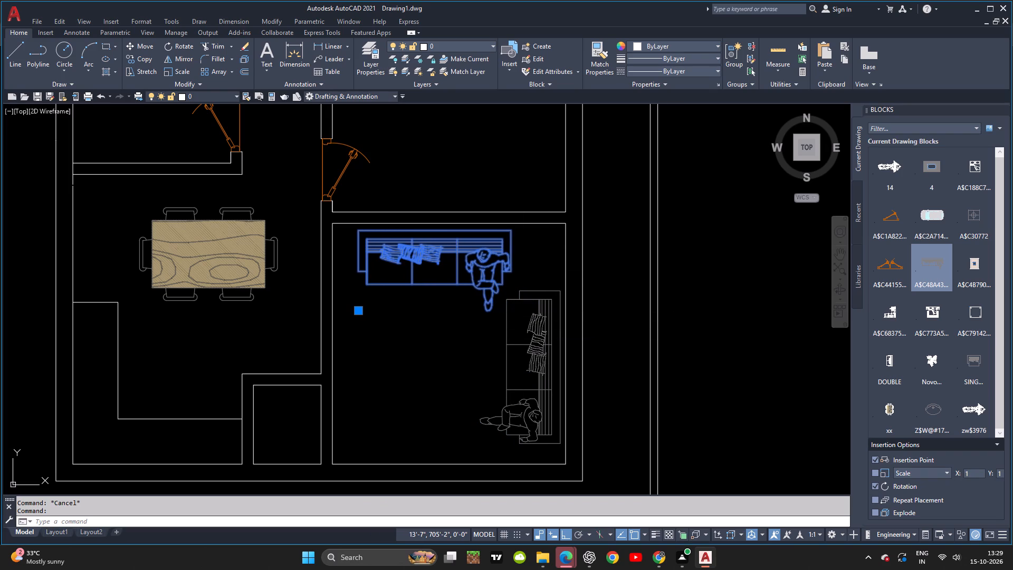
{"action": "key", "text": "ctrl+Right"}
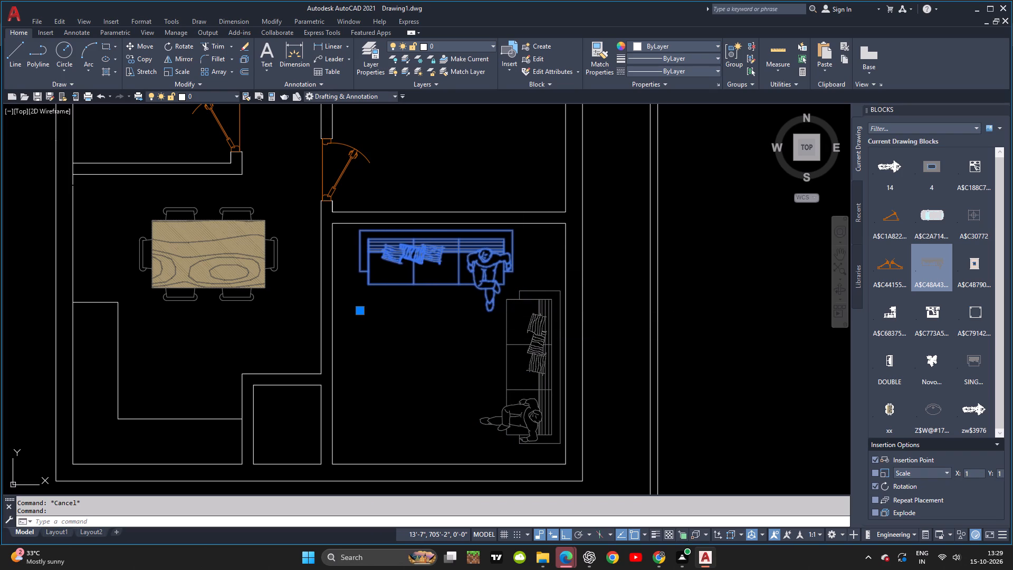
{"action": "key", "text": "ctrl+Up"}
{"action": "key", "text": "ctrl+Right"}
{"action": "key", "text": "ctrl+Left"}
{"action": "key", "text": "ctrl+Left"}
{"action": "key", "text": "ctrl+Left"}
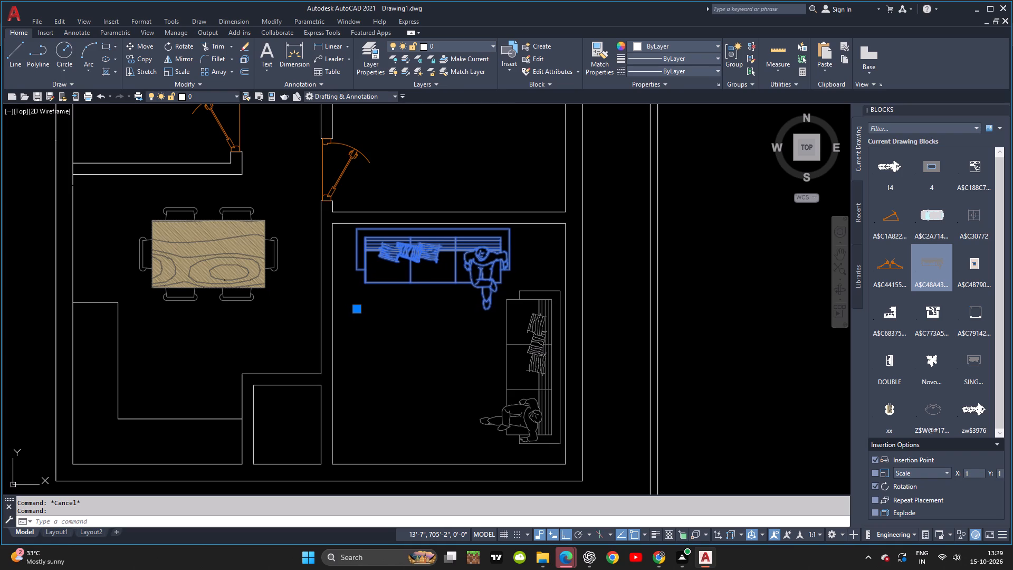
{"action": "key", "text": "ctrl+Left"}
{"action": "key", "text": "ctrl+Left"}
{"action": "key", "text": "Escape"}
{"action": "key", "text": "Escape"}
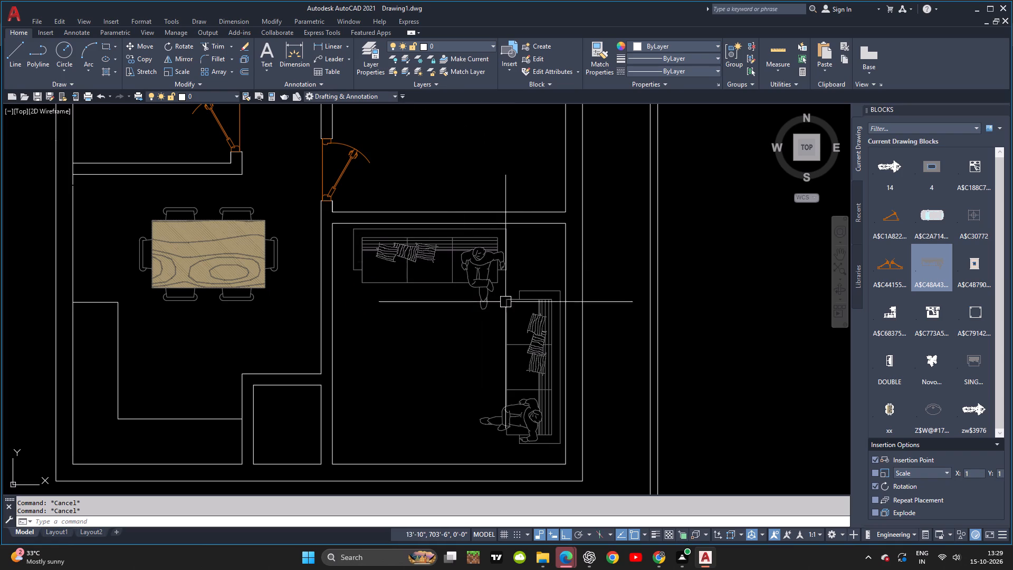
Nudge the east-wall sofa farther north, closer to the sofa on the north wall.
{"action": "left_click", "coordinate": [525, 302]}
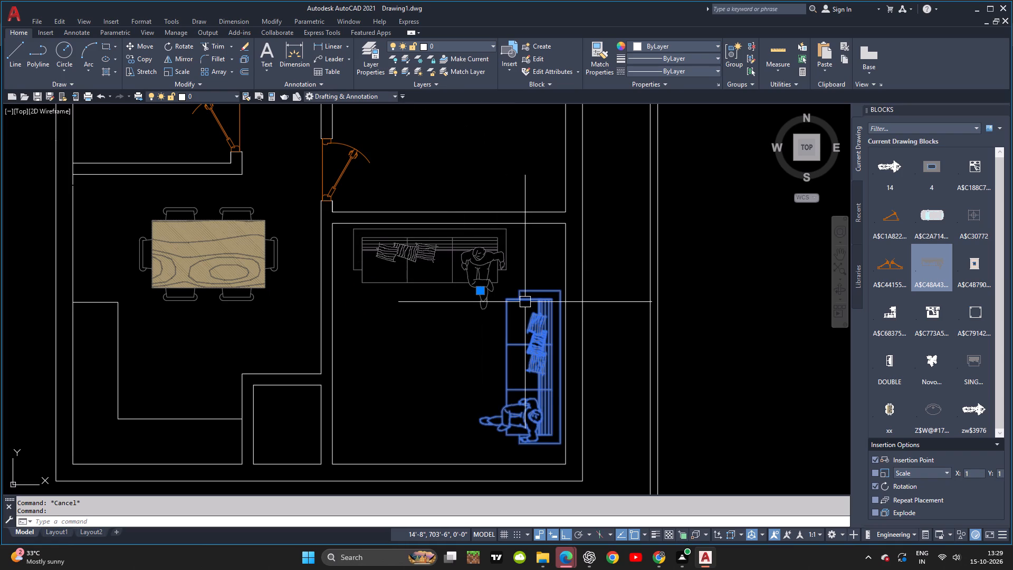
{"action": "key", "text": "ctrl+Up"}
{"action": "key", "text": "ctrl+Up"}
{"action": "key", "text": "ctrl+Up"}
{"action": "key", "text": "ctrl+Up"}
{"action": "key", "text": "ctrl+Up"}
{"action": "key", "text": "ctrl+Up"}
{"action": "key", "text": "ctrl+Up"}
{"action": "key", "text": "ctrl+Up"}
{"action": "key", "text": "ctrl+Up"}
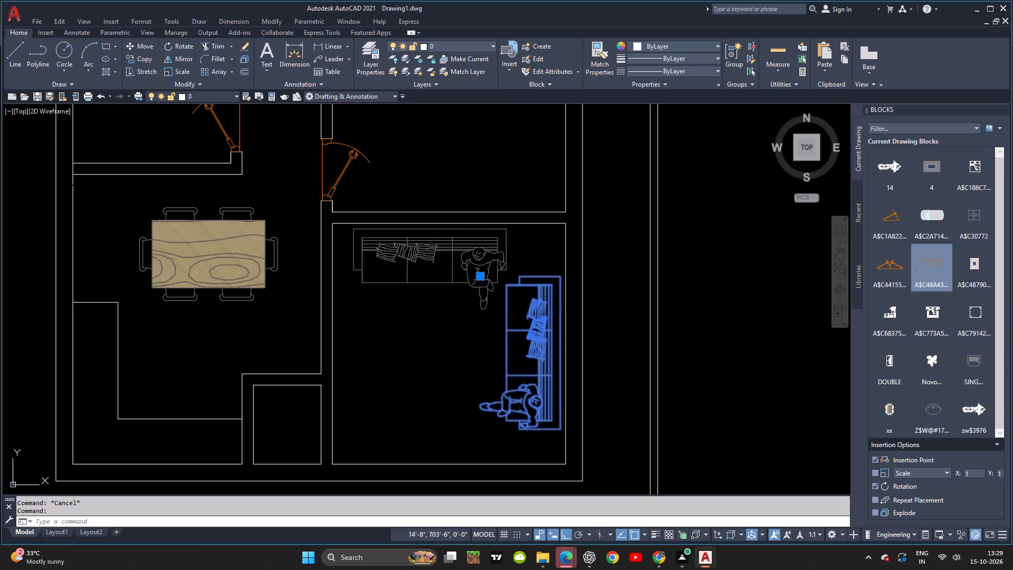
{"action": "key", "text": "Escape"}
Check the sofas in the reference image and scale the north-wall sofa down slightly from a base point near the hall's northeast corner.
{"action": "key", "text": "alt+Tab"}
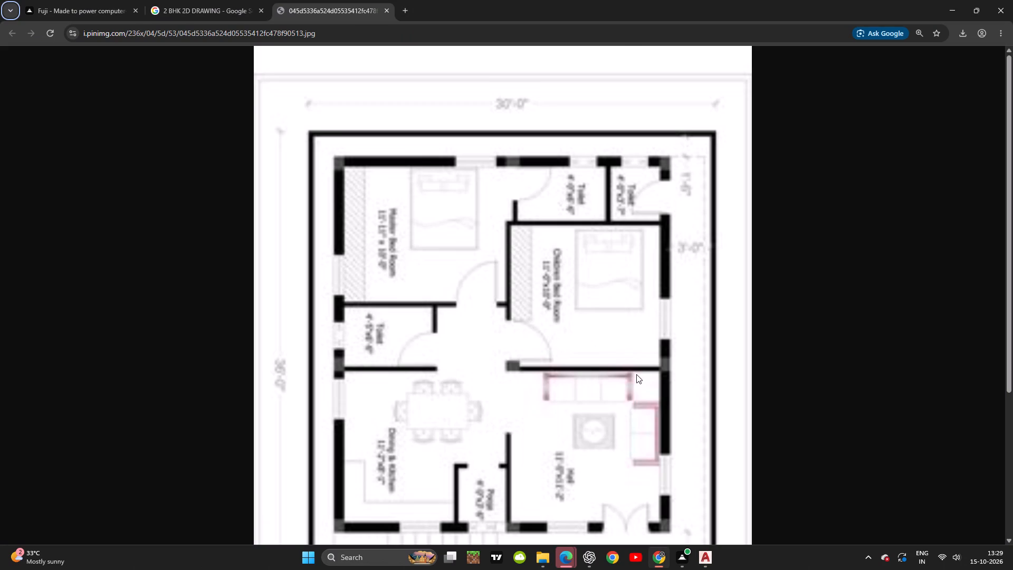
{"action": "key", "text": "alt+Tab"}
{"action": "left_click", "coordinate": [475, 275]}
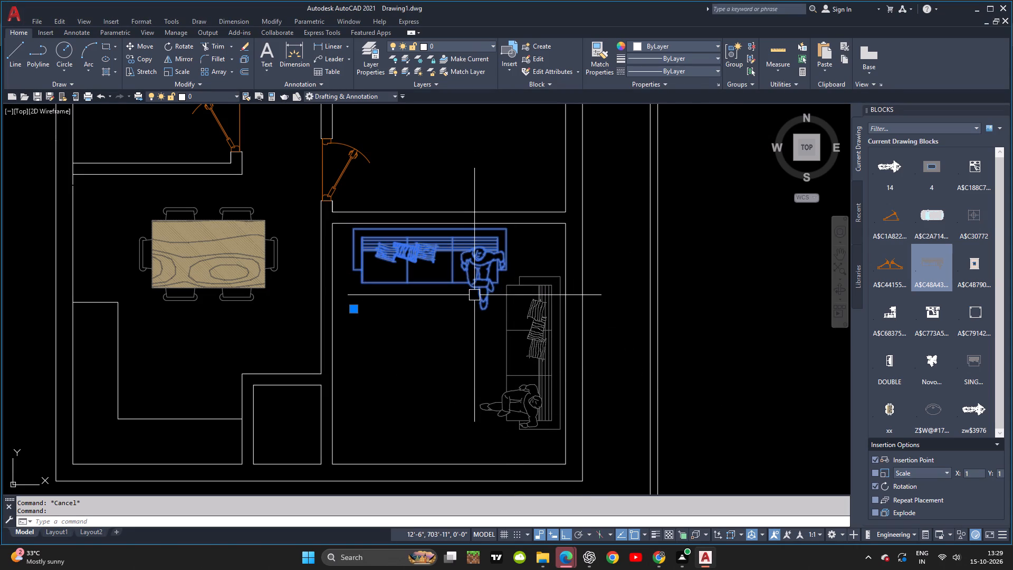
{"action": "type", "text": "SC"}
{"action": "key", "text": "space"}
{"action": "left_click", "coordinate": [544, 241]}
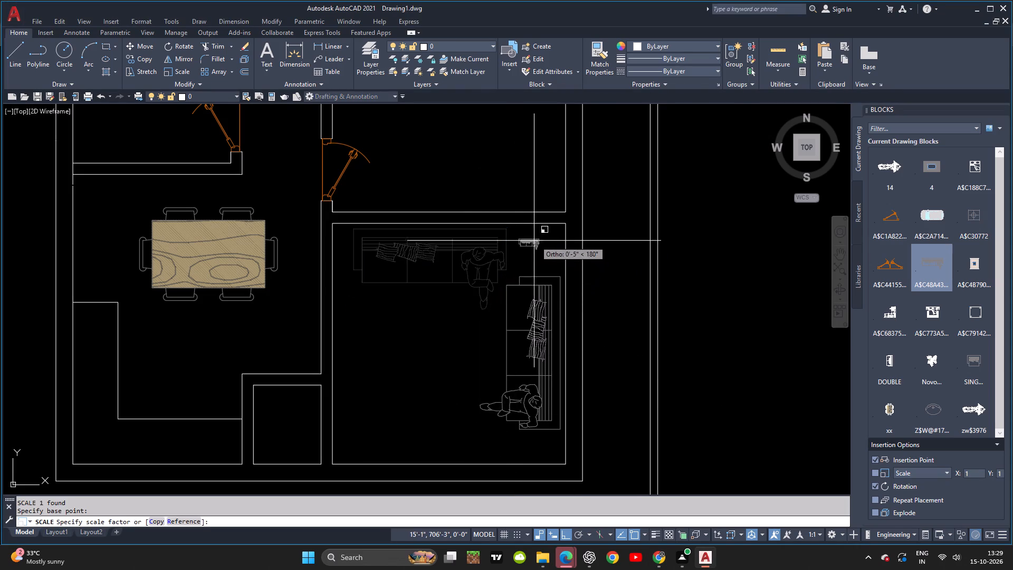
{"action": "left_click", "coordinate": [480, 253]}
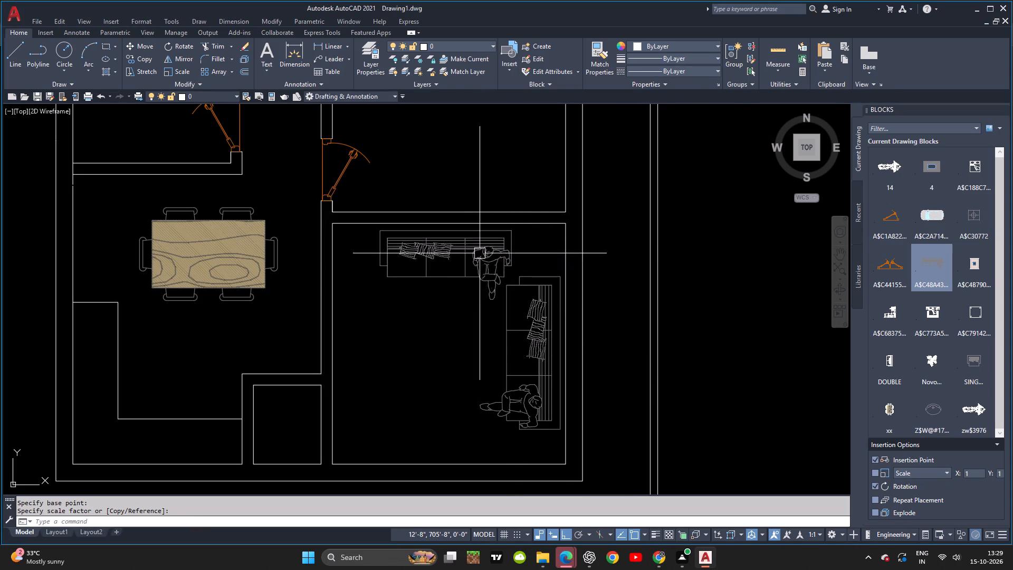
{"action": "key", "text": "Escape"}
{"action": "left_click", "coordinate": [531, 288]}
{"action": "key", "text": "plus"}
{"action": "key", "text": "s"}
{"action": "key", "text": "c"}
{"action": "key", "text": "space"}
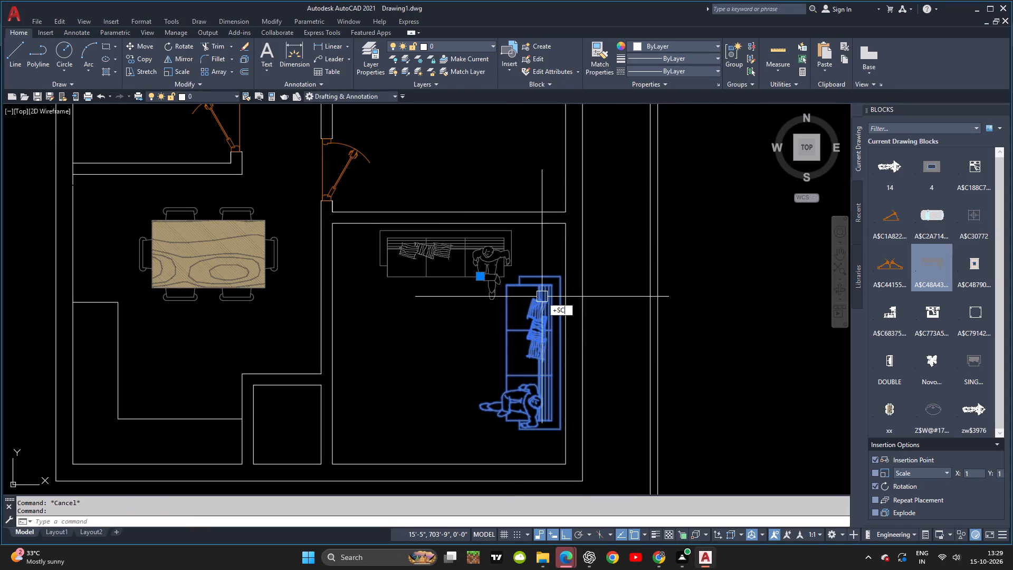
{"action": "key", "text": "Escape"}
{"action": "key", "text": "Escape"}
Scale the east-wall sofa down to nearly match the north-wall sofa, using a base point in the open hall floor.
{"action": "left_click", "coordinate": [504, 322]}
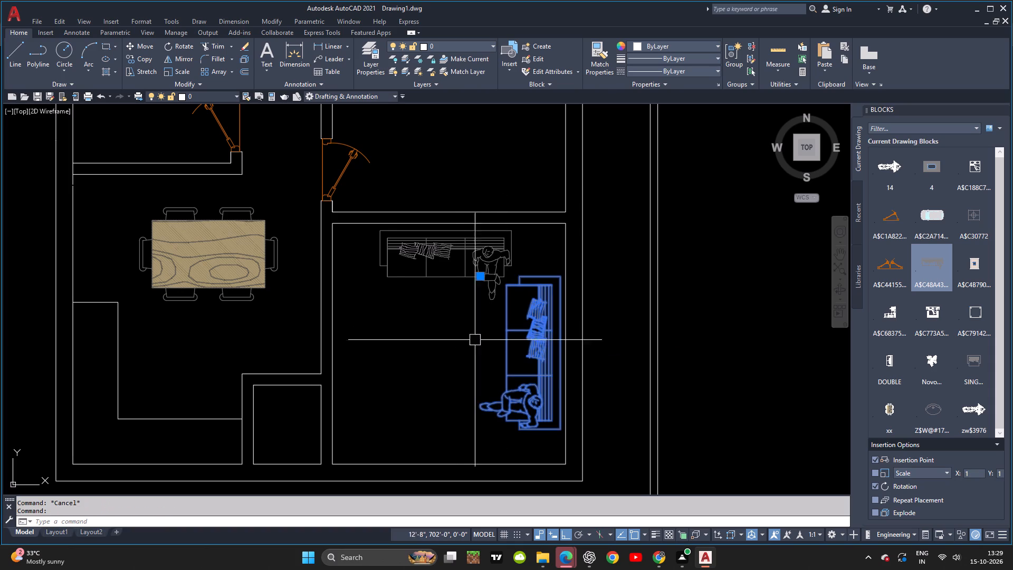
{"action": "key", "text": "s"}
{"action": "key", "text": "c"}
{"action": "key", "text": "space"}
{"action": "left_click", "coordinate": [436, 320]}
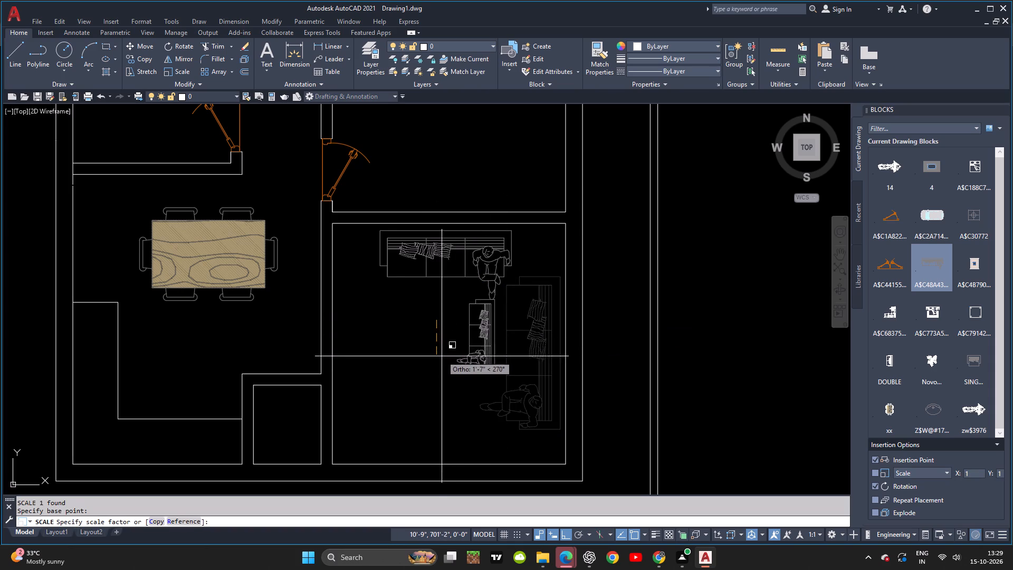
{"action": "left_click", "coordinate": [432, 382]}
{"action": "key", "text": "Escape"}
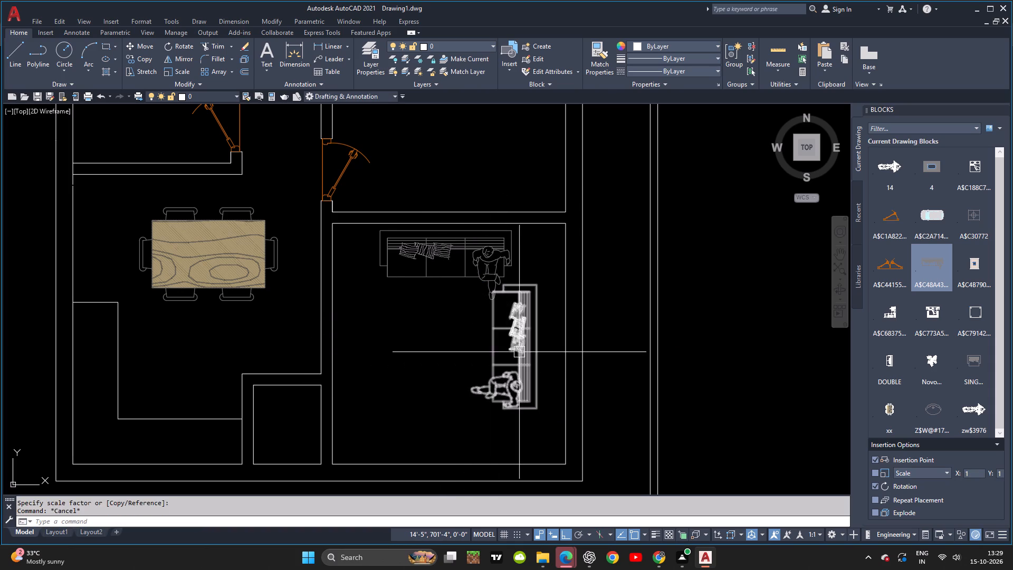
Nudge the scaled sofa east and slightly north until it sits close to the hall's east wall.
{"action": "left_click", "coordinate": [519, 348]}
{"action": "key", "text": "ctrl+Right"}
{"action": "key", "text": "ctrl+Right"}
{"action": "key", "text": "ctrl+Right"}
{"action": "key", "text": "ctrl+Right"}
{"action": "key", "text": "ctrl+Right"}
{"action": "key", "text": "ctrl+Right"}
{"action": "key", "text": "ctrl+Right"}
{"action": "key", "text": "ctrl+Right"}
{"action": "key", "text": "ctrl+Right"}
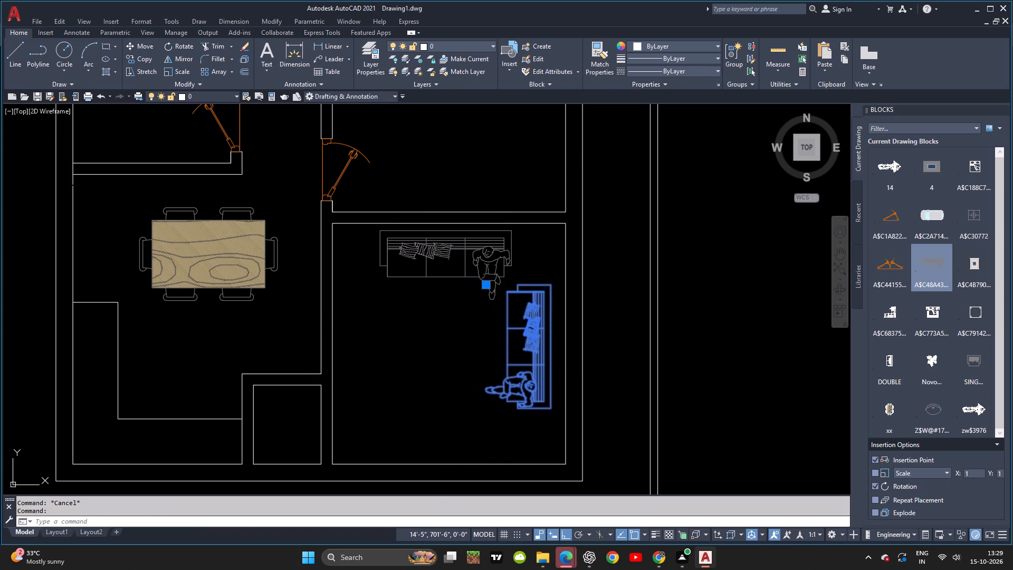
{"action": "key", "text": "ctrl+Right"}
{"action": "key", "text": "ctrl+Right"}
{"action": "key", "text": "ctrl+Right"}
{"action": "key", "text": "ctrl+Right"}
{"action": "key", "text": "ctrl+Right"}
{"action": "key", "text": "ctrl+Up"}
{"action": "key", "text": "ctrl+Up"}
{"action": "key", "text": "ctrl+Up"}
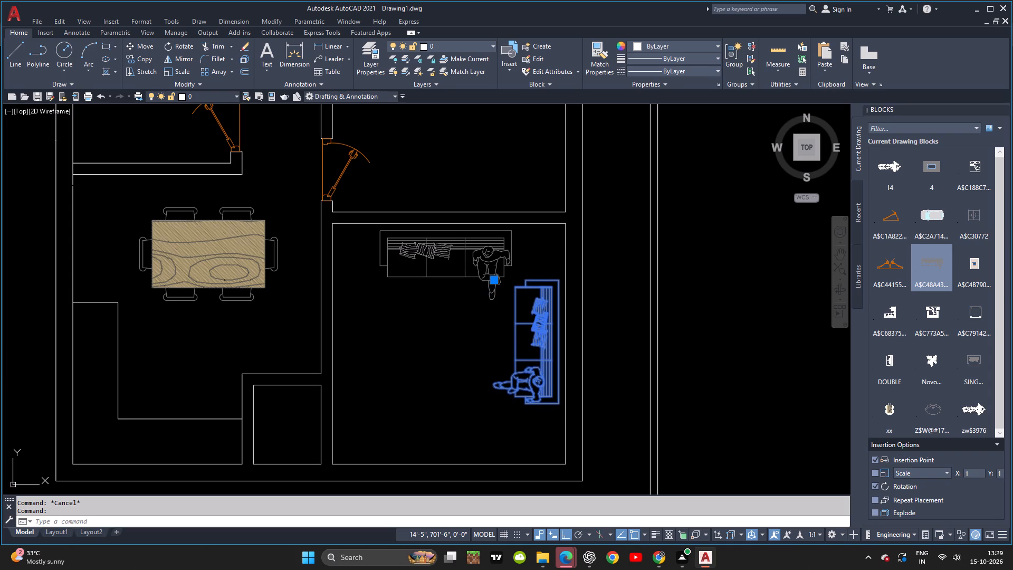
{"action": "key", "text": "ctrl+Up"}
{"action": "key", "text": "ctrl+Up"}
{"action": "key", "text": "ctrl+Right"}
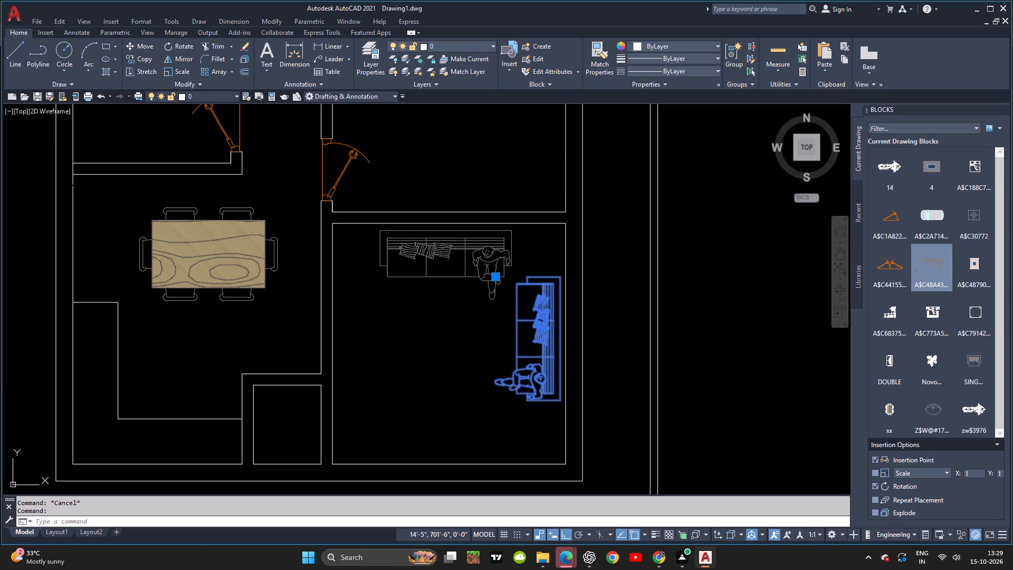
Nudge the north-wall sofa east and slightly north in the hall, bringing it closer to the hall's northeast corner.
{"action": "key", "text": "Escape"}
{"action": "left_click", "coordinate": [477, 251]}
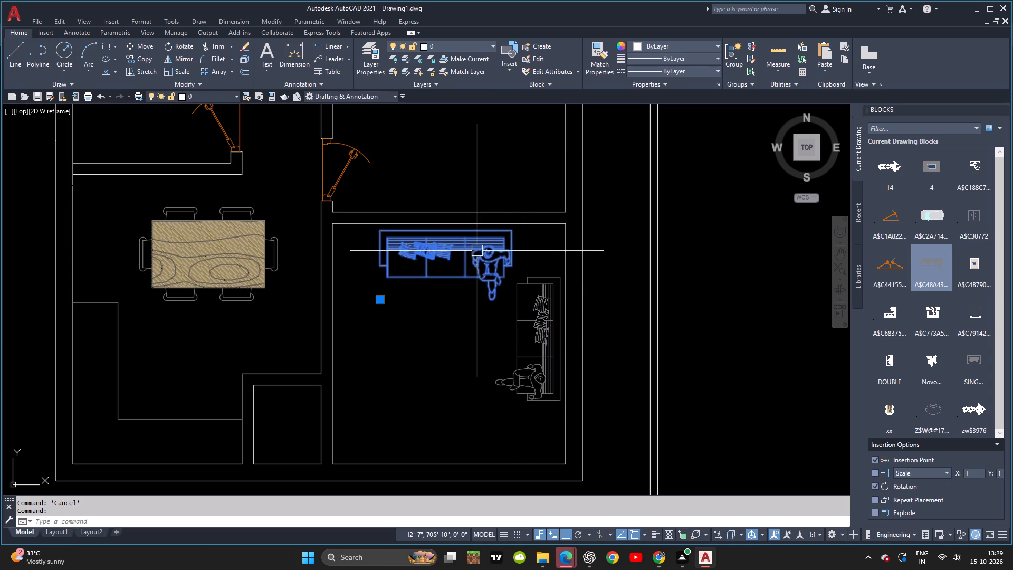
{"action": "key", "text": "ctrl+Right"}
{"action": "key", "text": "ctrl+Right"}
{"action": "key", "text": "ctrl+Right"}
{"action": "key", "text": "ctrl+Right"}
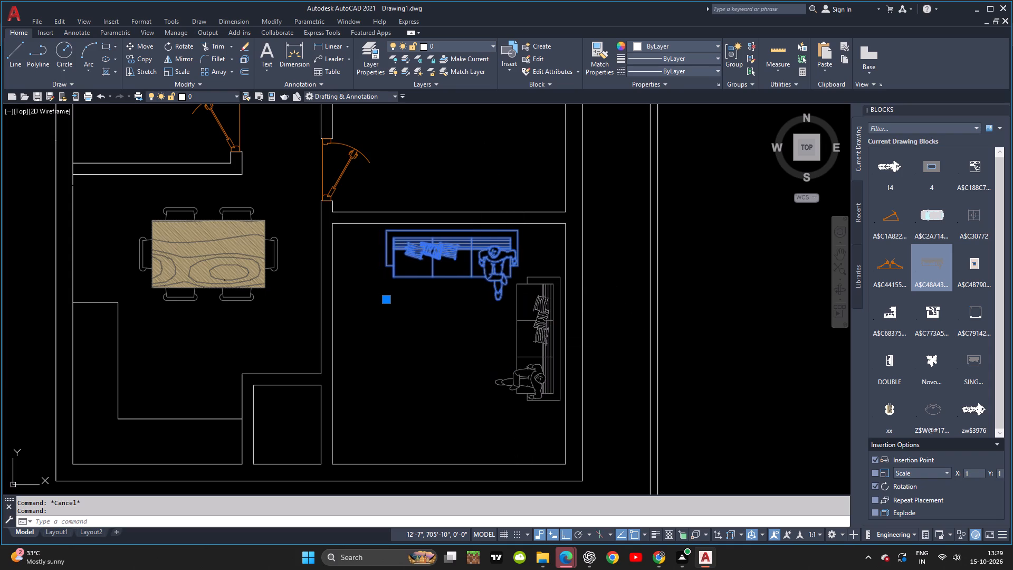
{"action": "key", "text": "ctrl+Up"}
{"action": "key", "text": "Escape"}
{"action": "key", "text": "Escape"}
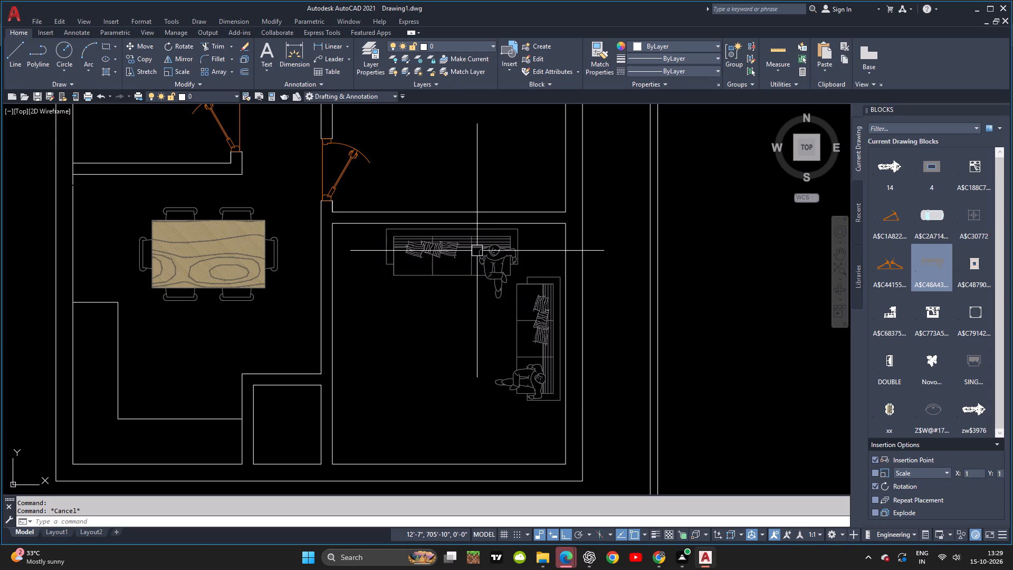
Nudge the east-wall sofa slightly north, closer to the level of the north-wall sofa's lower edge.
{"action": "left_click", "coordinate": [533, 280]}
{"action": "key", "text": "ctrl+Up"}
{"action": "key", "text": "ctrl+Up"}
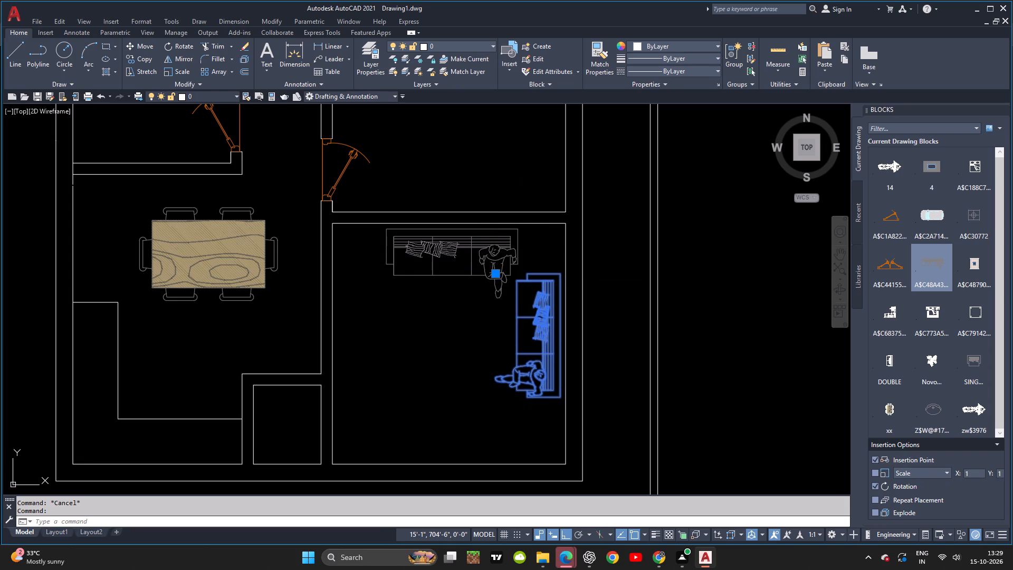
{"action": "key", "text": "Up"}
{"action": "key", "text": "ctrl+Up"}
{"action": "key", "text": "ctrl+Up"}
{"action": "key", "text": "Escape"}
{"action": "key", "text": "ctrl+Up"}
{"action": "key", "text": "ctrl+Up"}
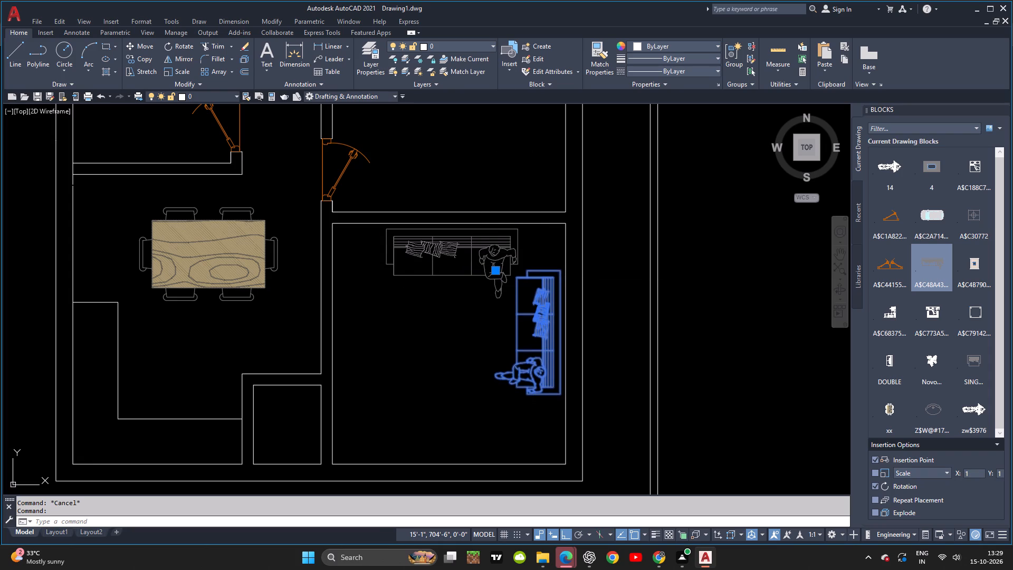
{"action": "key", "text": "ctrl+Up"}
{"action": "key", "text": "Escape"}
Compare the arrangement of the two hall sofas with the reference image.
{"action": "key", "text": "alt+Tab"}
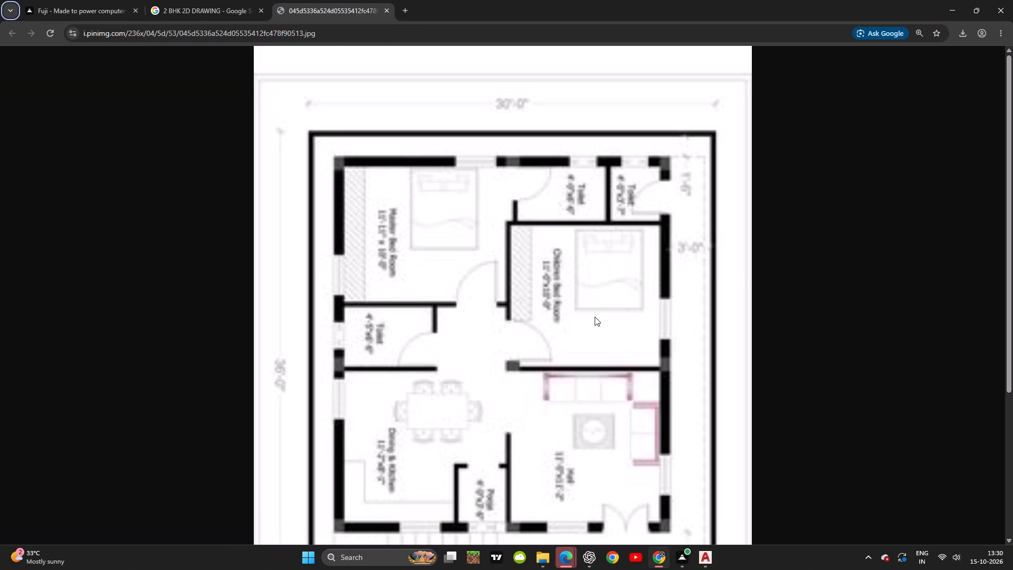
{"action": "key", "text": "alt+Tab"}
{"action": "middle_click_drag", "start_coordinate": [572, 349], "coordinate": [556, 329]}
{"action": "key", "text": "Escape"}
{"action": "scroll", "coordinate": [683, 313], "scroll_direction": "down", "scroll_amount": 1}
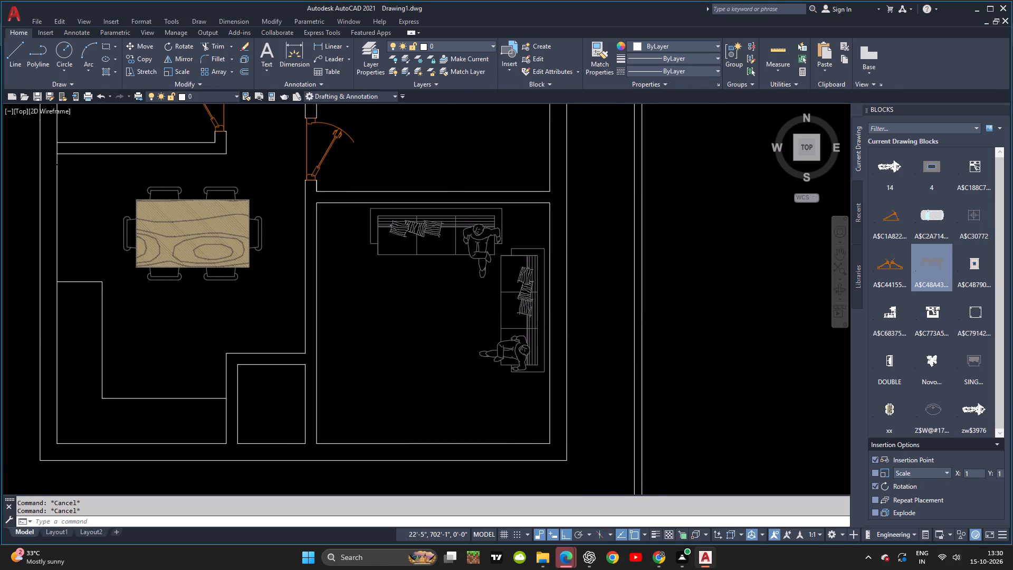
{"action": "scroll", "coordinate": [543, 292], "scroll_direction": "up", "scroll_amount": 2}
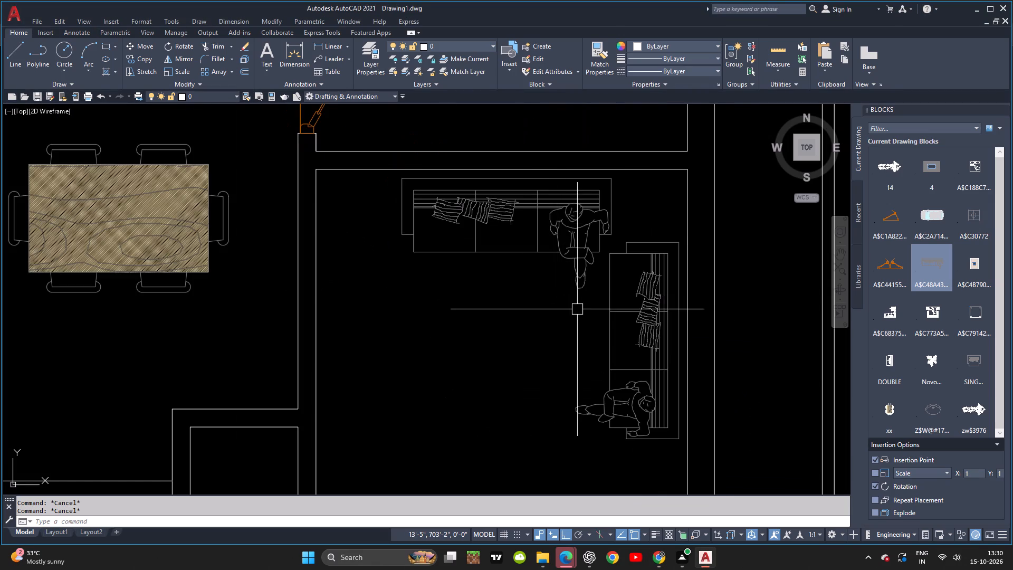
{"action": "middle_click_drag", "start_coordinate": [563, 307], "coordinate": [537, 302]}
{"action": "scroll", "coordinate": [537, 302], "scroll_direction": "down", "scroll_amount": 1}
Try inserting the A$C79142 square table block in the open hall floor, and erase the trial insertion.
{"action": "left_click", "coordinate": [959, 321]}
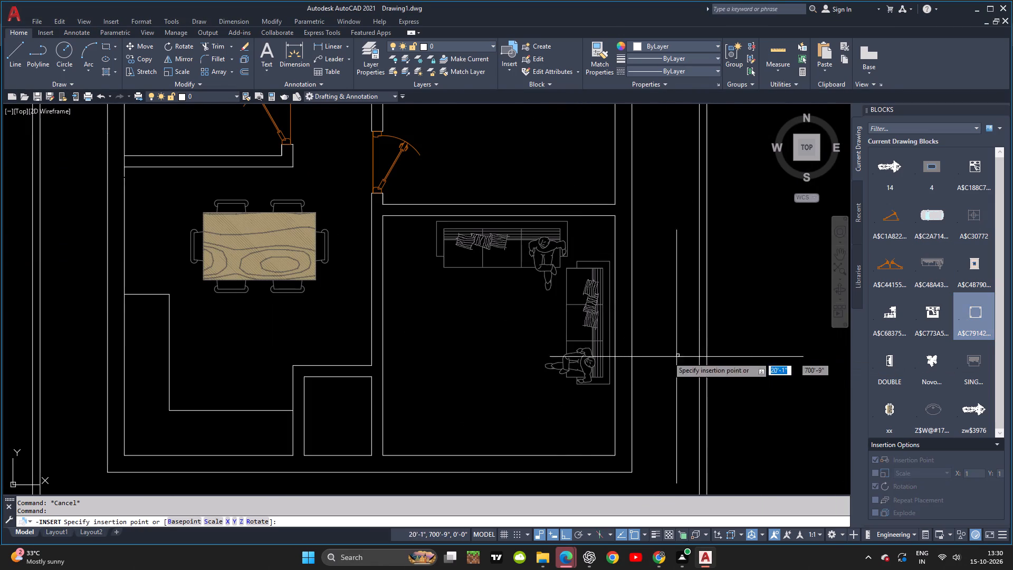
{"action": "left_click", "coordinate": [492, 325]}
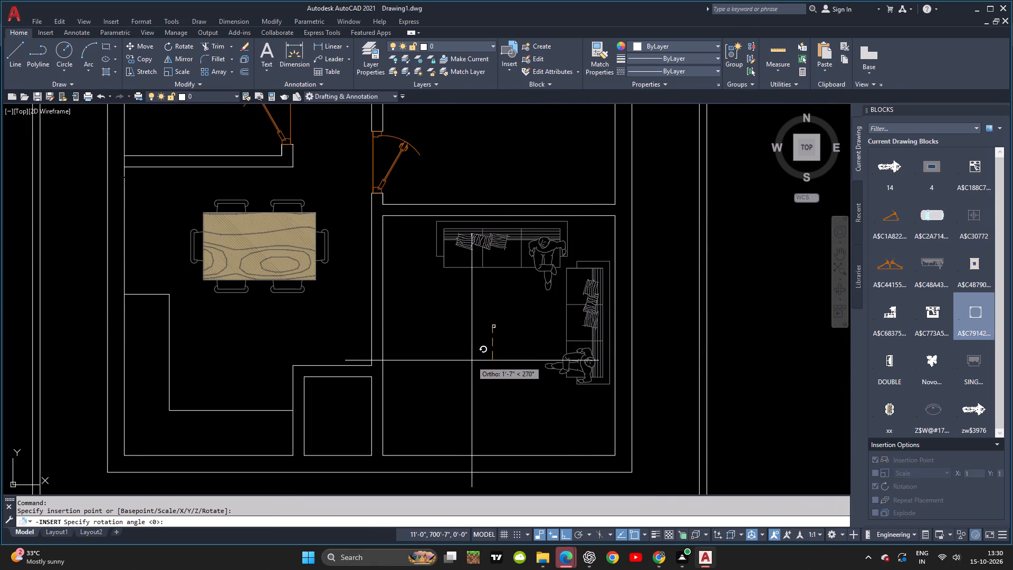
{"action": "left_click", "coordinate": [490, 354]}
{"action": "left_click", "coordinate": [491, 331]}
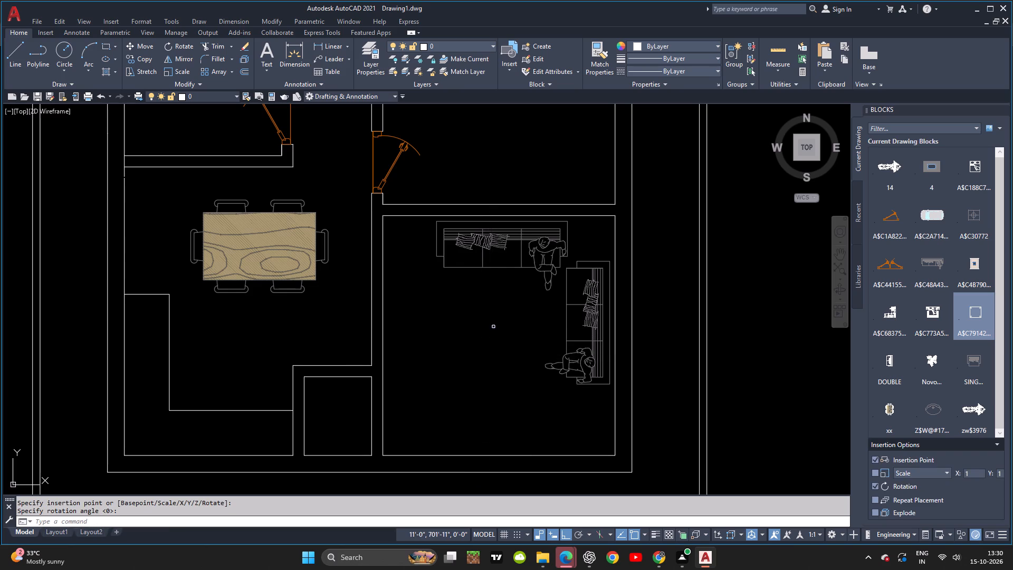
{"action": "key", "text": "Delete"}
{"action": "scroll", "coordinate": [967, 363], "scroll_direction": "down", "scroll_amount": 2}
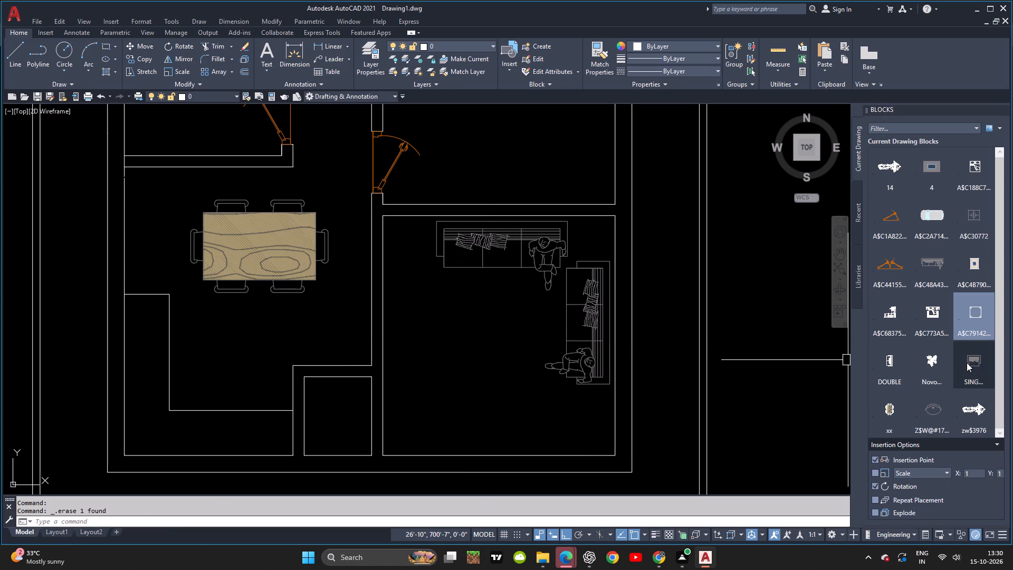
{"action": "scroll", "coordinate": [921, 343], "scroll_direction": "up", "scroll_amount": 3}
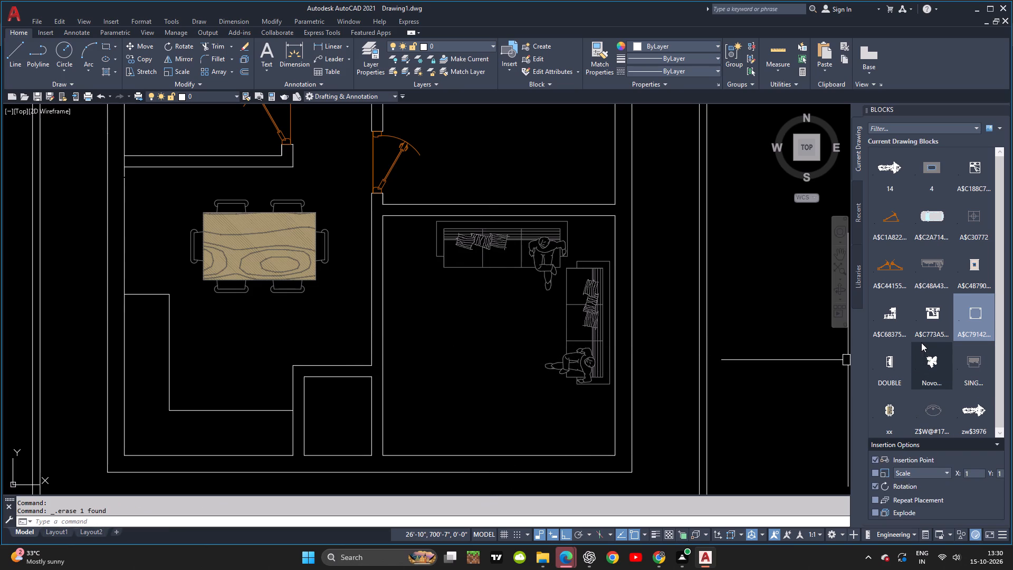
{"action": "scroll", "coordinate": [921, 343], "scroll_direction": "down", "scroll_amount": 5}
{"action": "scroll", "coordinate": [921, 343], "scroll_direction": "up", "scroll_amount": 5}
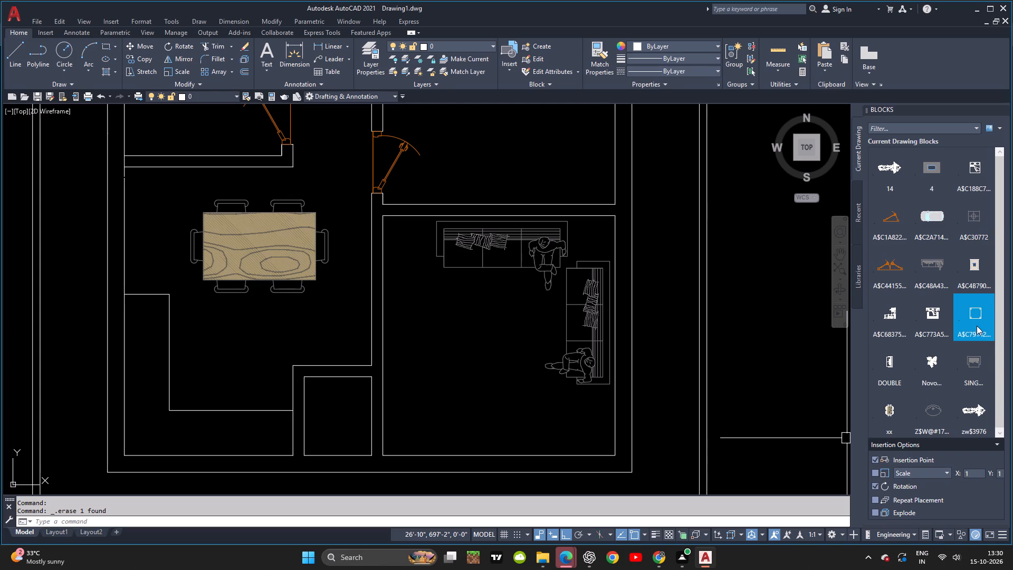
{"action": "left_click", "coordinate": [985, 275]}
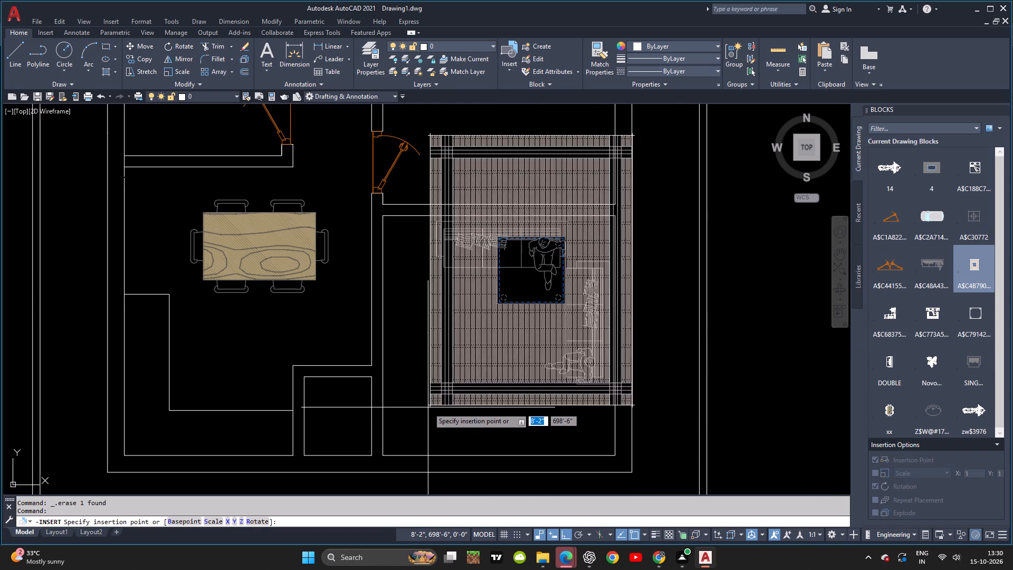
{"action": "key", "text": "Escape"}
Set block insertion to ask for the scale on screen.
{"action": "left_click", "coordinate": [878, 471]}
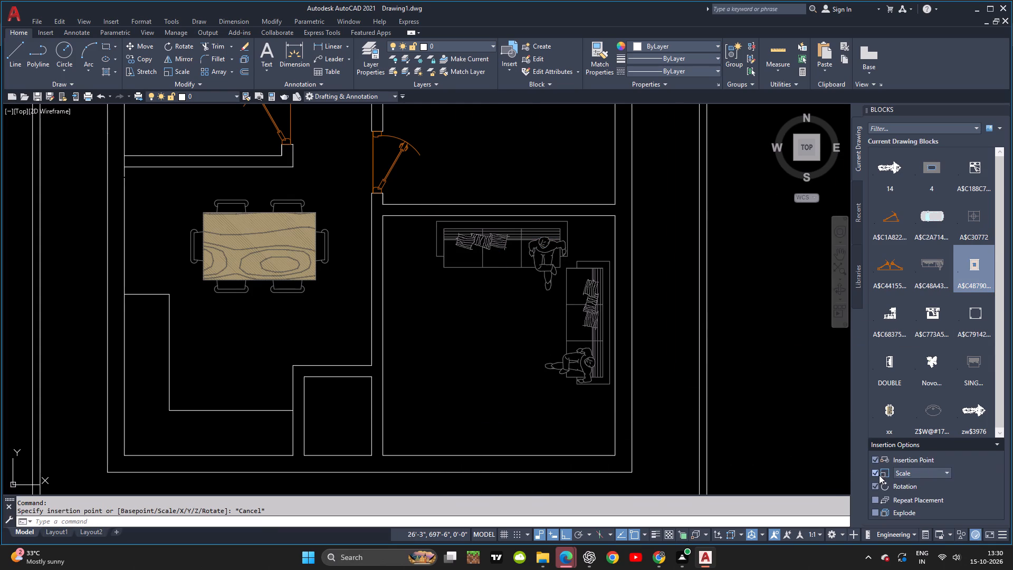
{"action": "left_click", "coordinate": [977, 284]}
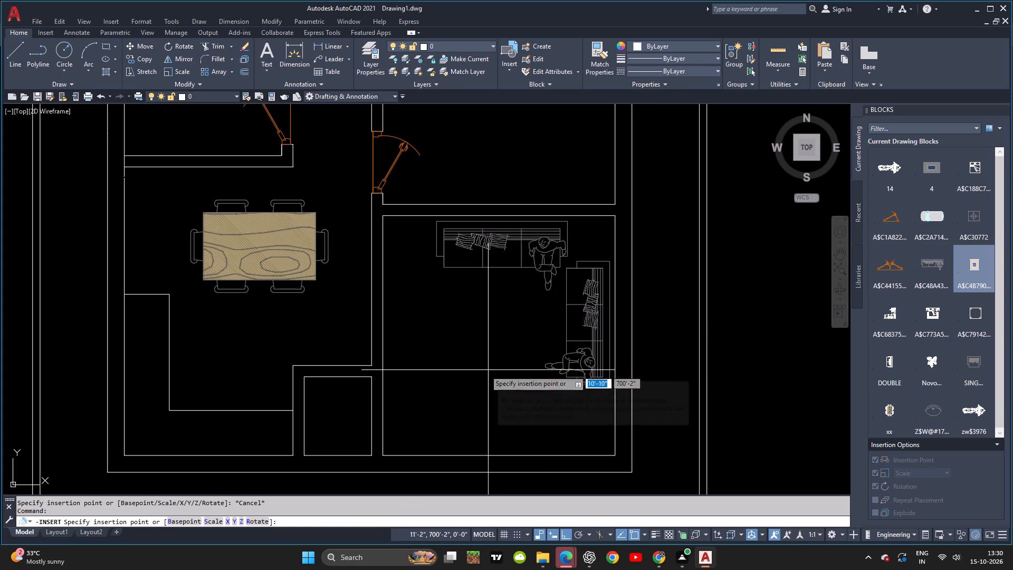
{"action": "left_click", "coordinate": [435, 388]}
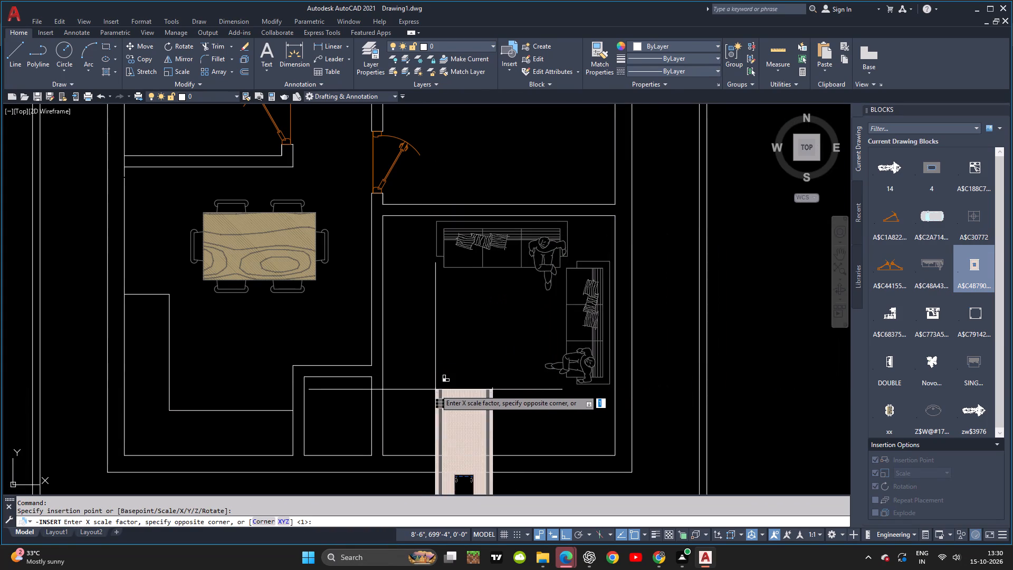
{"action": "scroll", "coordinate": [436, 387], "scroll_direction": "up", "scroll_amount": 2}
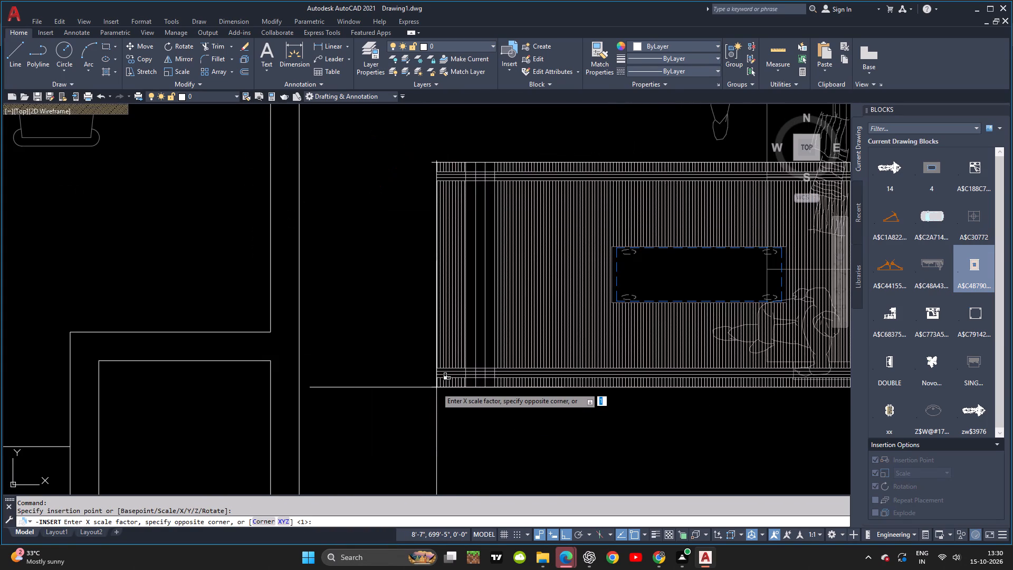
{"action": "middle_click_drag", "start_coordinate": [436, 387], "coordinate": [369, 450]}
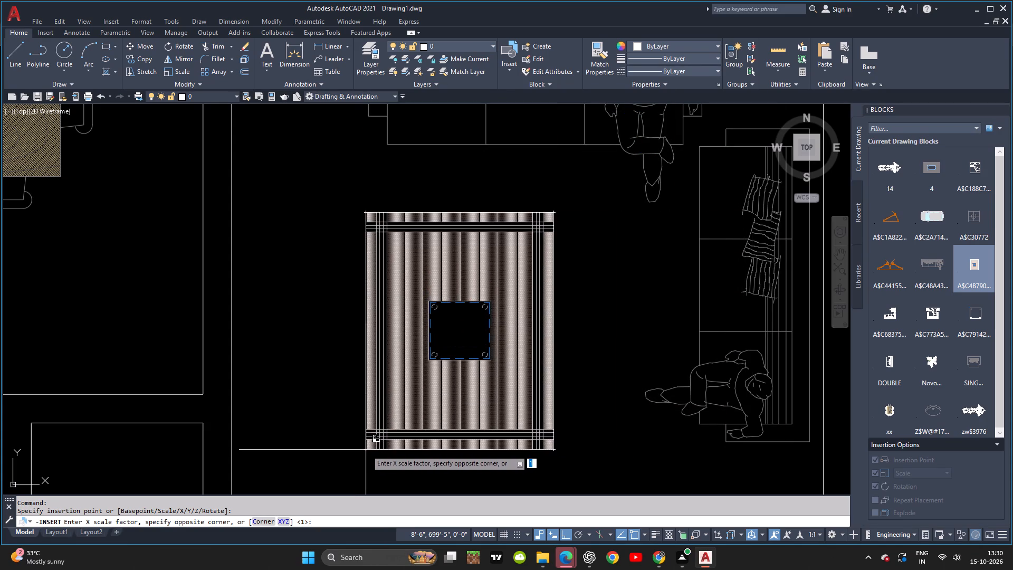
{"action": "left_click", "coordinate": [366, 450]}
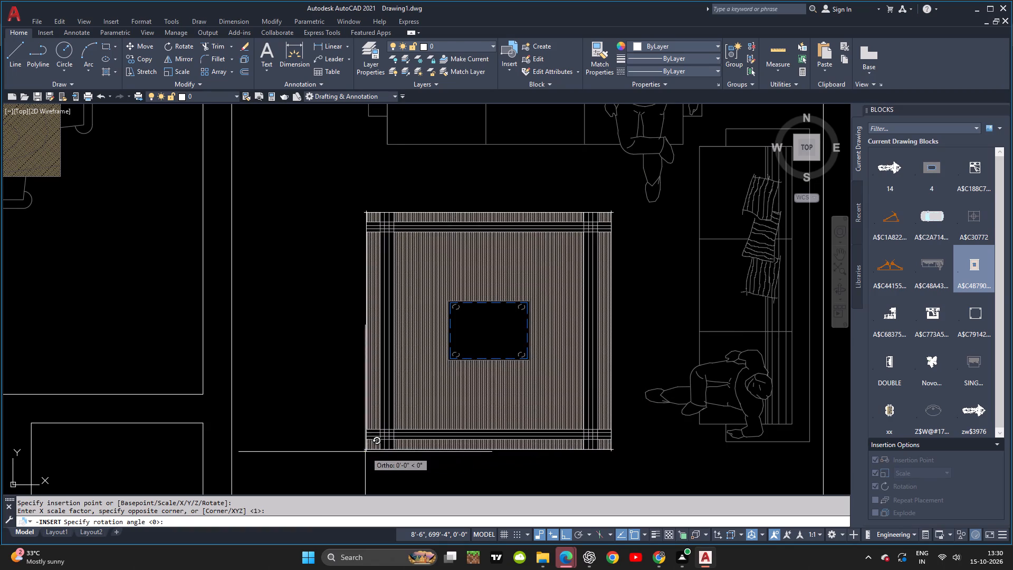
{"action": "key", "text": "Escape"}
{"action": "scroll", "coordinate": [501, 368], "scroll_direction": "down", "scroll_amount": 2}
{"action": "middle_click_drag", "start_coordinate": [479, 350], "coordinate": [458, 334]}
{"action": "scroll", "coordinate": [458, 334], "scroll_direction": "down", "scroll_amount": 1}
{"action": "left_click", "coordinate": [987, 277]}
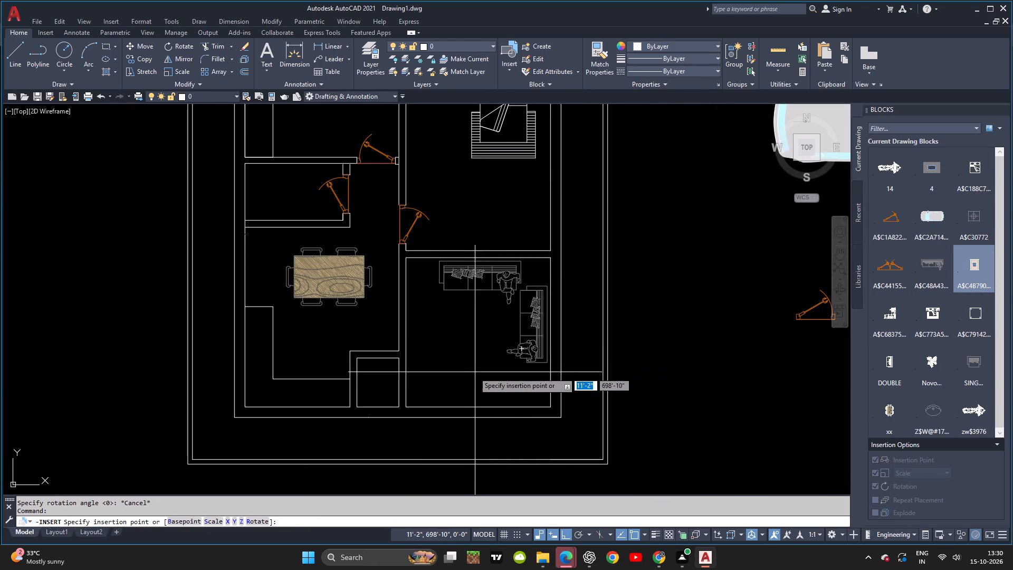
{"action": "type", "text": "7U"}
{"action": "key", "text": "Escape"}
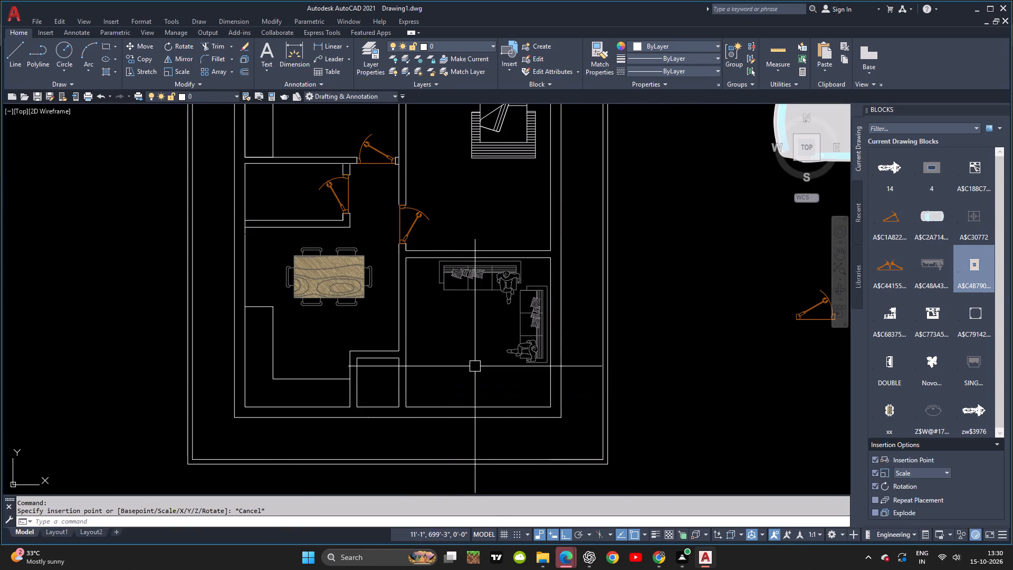
Check the hall's centre table in the reference and insert the A$C79142 square table block, scaled on screen, south of the north-wall sofa without rotation.
{"action": "key", "text": "alt+Tab"}
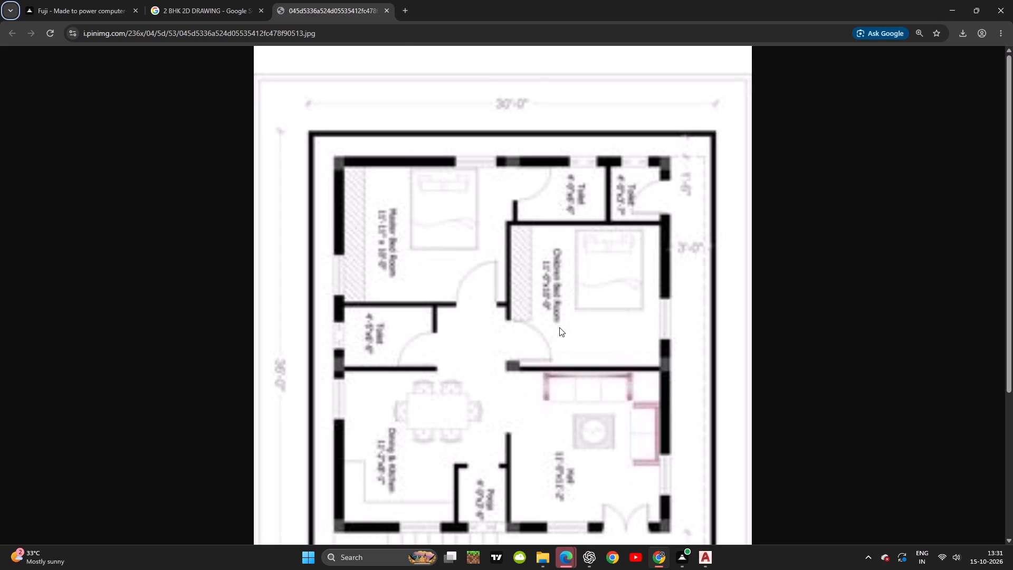
{"action": "key", "text": "alt+Tab"}
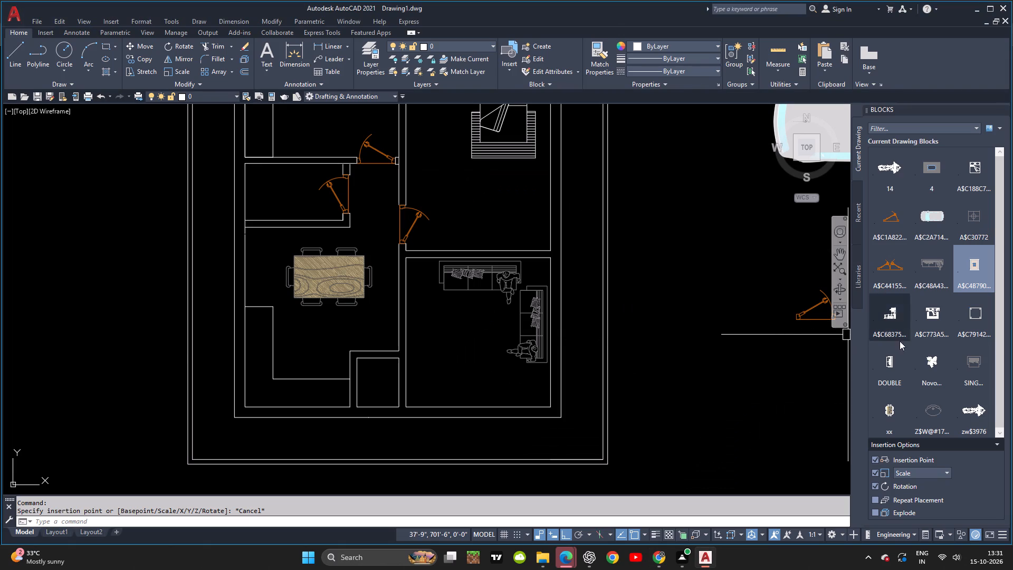
{"action": "key", "text": "Escape"}
{"action": "key", "text": "Escape"}
{"action": "left_click", "coordinate": [973, 312]}
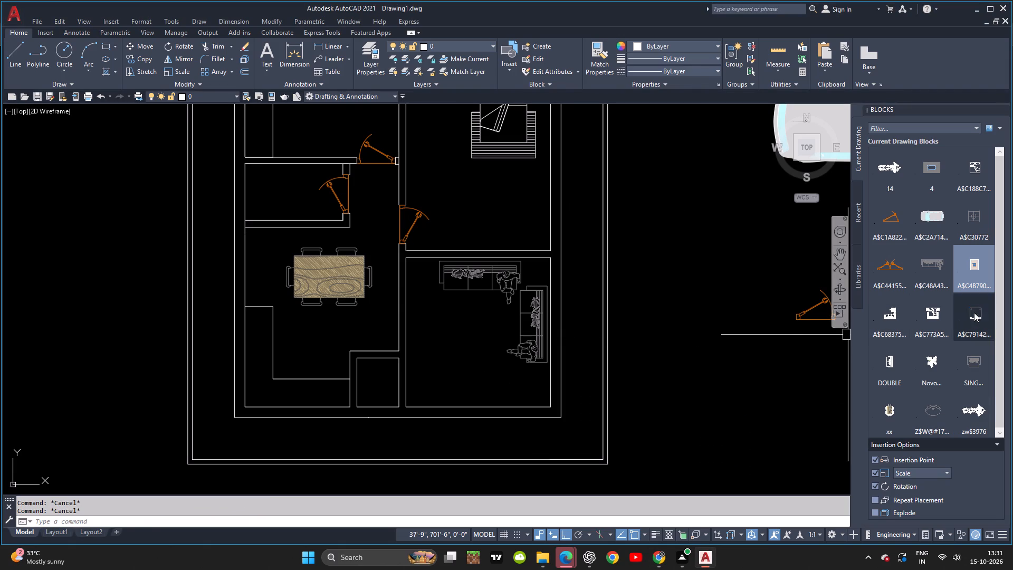
{"action": "left_click", "coordinate": [1012, 0]}
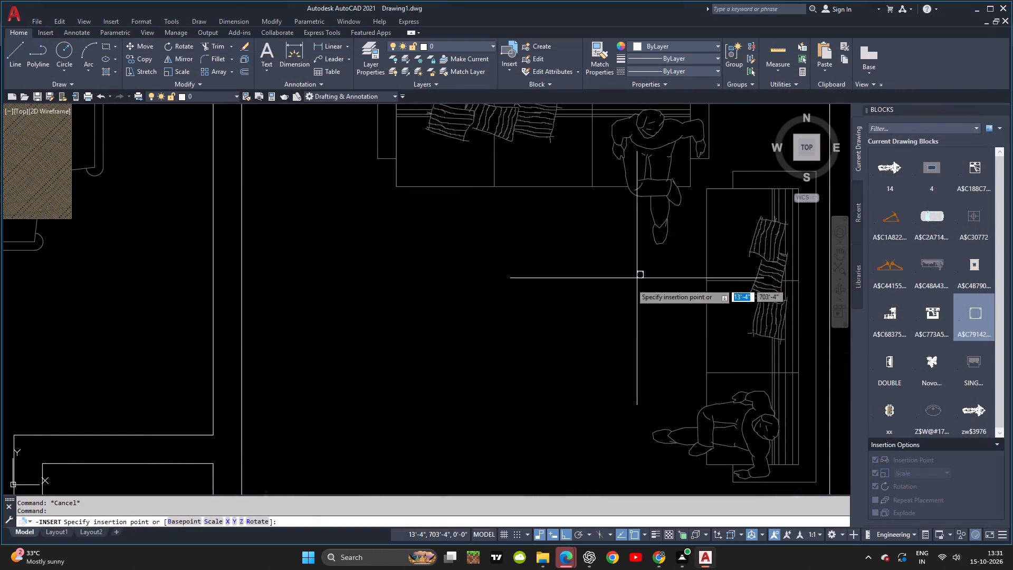
{"action": "left_click", "coordinate": [472, 332]}
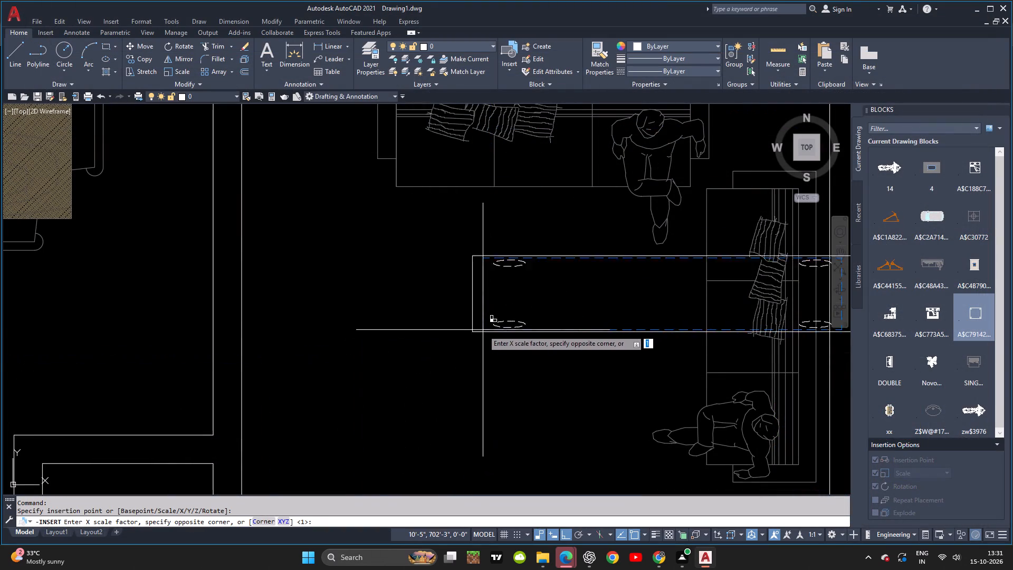
{"action": "left_click", "coordinate": [1012, 36]}
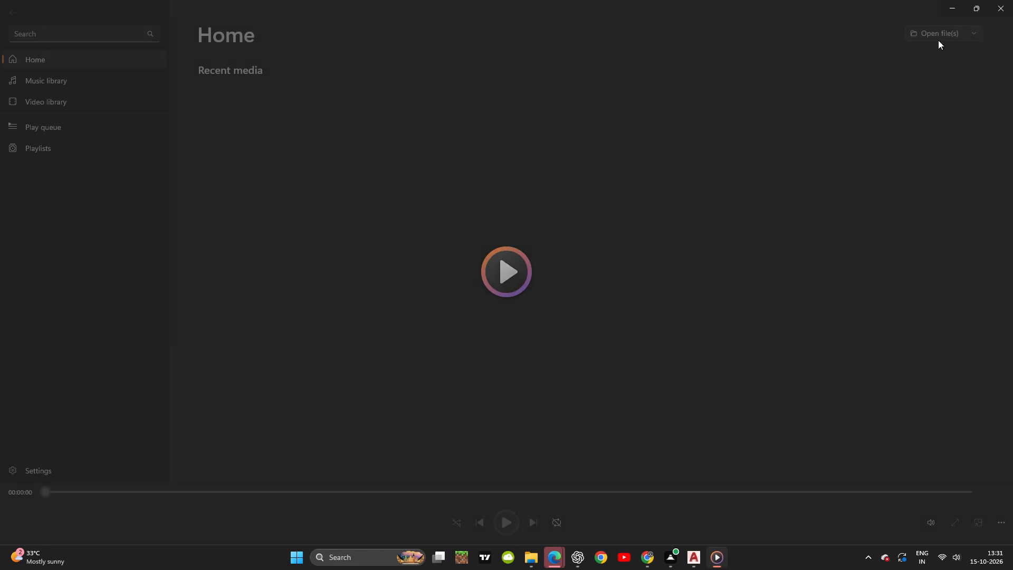
{"action": "left_click", "coordinate": [1012, 0]}
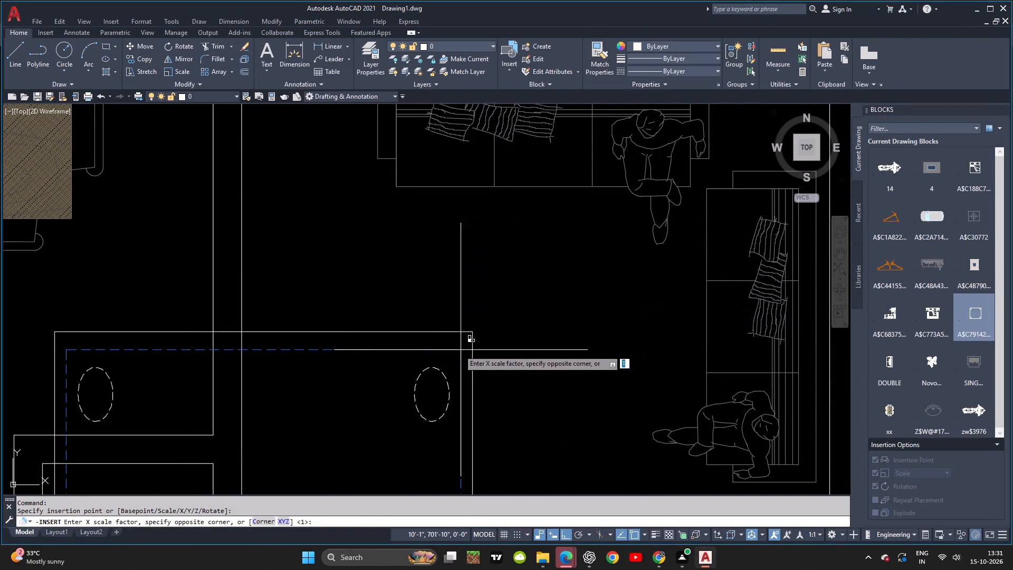
{"action": "left_click", "coordinate": [476, 328]}
{"action": "left_click", "coordinate": [536, 344]}
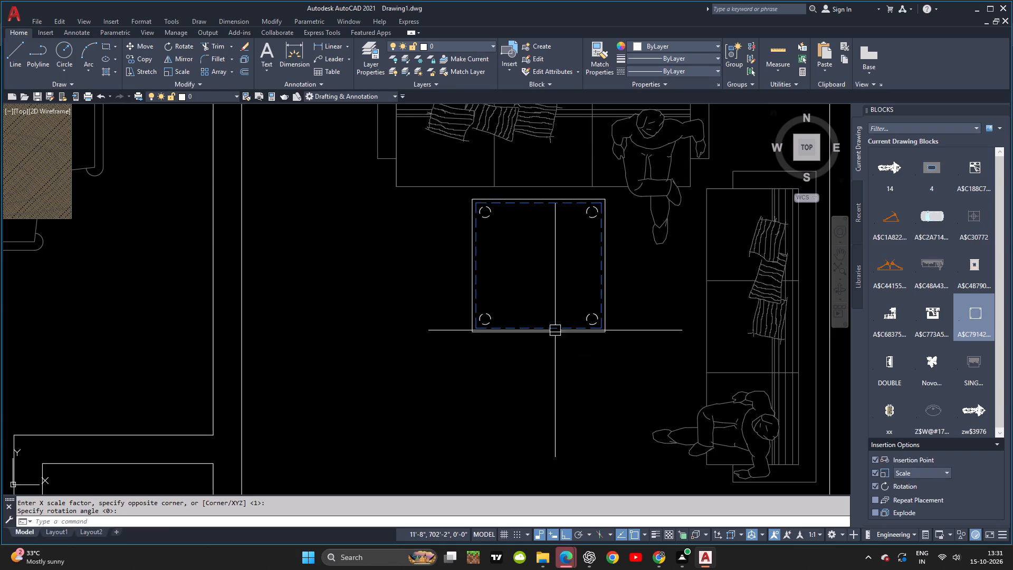
Nudge the square table south and slightly east so it sits in the open floor in front of both sofas.
{"action": "left_click", "coordinate": [638, 272]}
{"action": "left_click", "coordinate": [571, 287]}
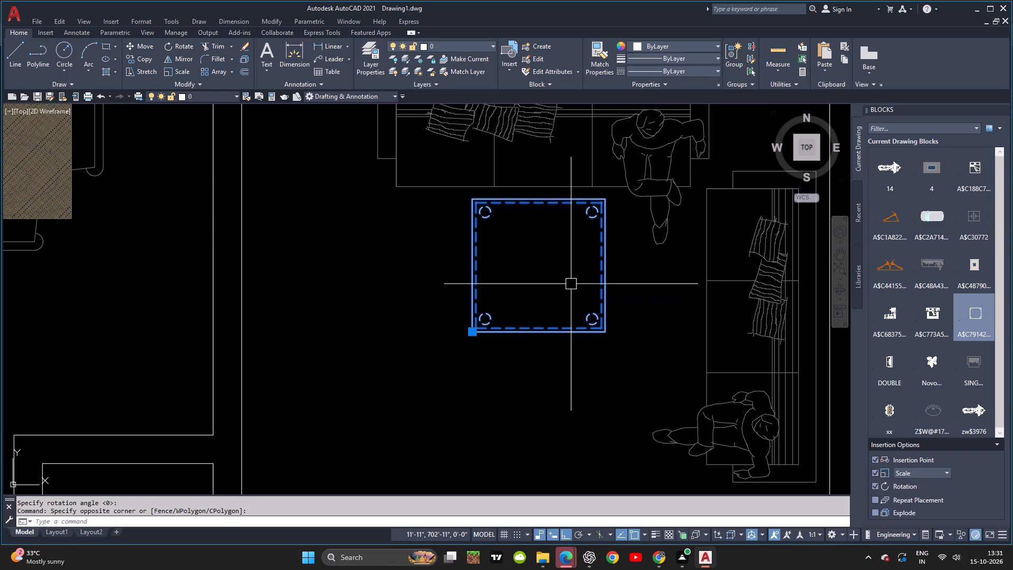
{"action": "scroll", "coordinate": [577, 275], "scroll_direction": "down", "scroll_amount": 1}
{"action": "key", "text": "ctrl+Down"}
{"action": "key", "text": "ctrl+Down"}
{"action": "key", "text": "ctrl+Down"}
{"action": "key", "text": "ctrl+Down"}
{"action": "key", "text": "ctrl+Down"}
{"action": "key", "text": "ctrl+Down"}
{"action": "key", "text": "ctrl+Down"}
{"action": "key", "text": "ctrl+Down"}
{"action": "key", "text": "ctrl+Down"}
{"action": "key", "text": "ctrl+Down"}
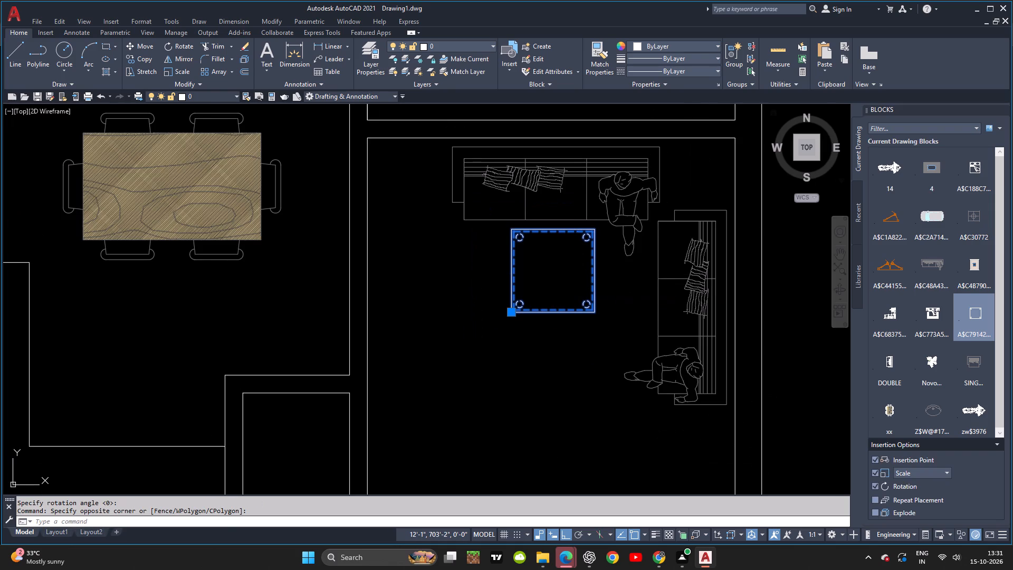
{"action": "key", "text": "ctrl+Down"}
{"action": "key", "text": "ctrl+Down"}
{"action": "key", "text": "ctrl+Right"}
{"action": "key", "text": "ctrl+Down"}
{"action": "key", "text": "ctrl+Right"}
{"action": "key", "text": "ctrl+Down"}
{"action": "key", "text": "ctrl+Right"}
{"action": "key", "text": "ctrl+Down"}
{"action": "key", "text": "ctrl+Down"}
{"action": "key", "text": "ctrl+Right"}
{"action": "key", "text": "ctrl+Down"}
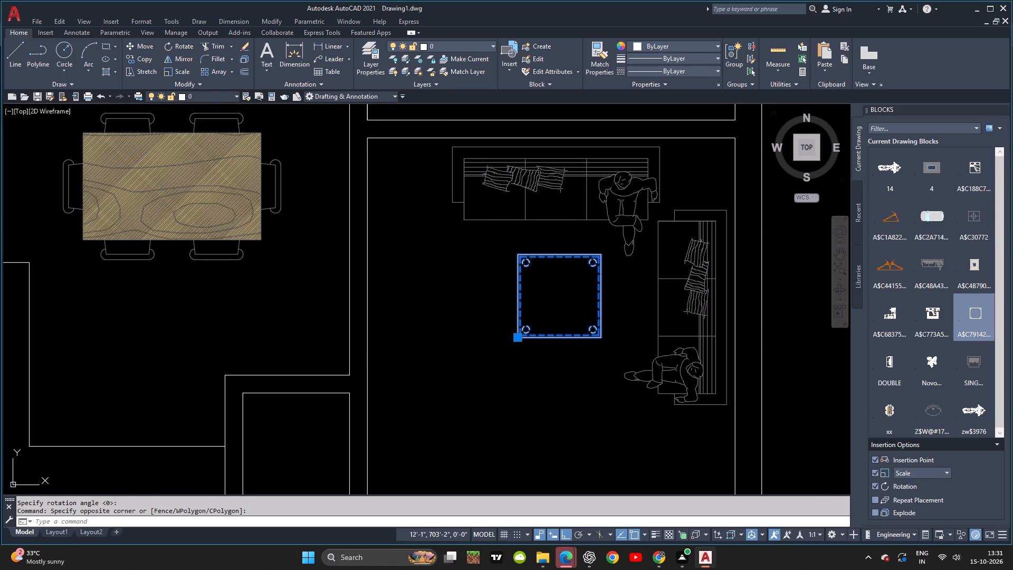
{"action": "key", "text": "ctrl+Right"}
{"action": "key", "text": "ctrl+Down"}
{"action": "key", "text": "Escape"}
Compare the furnished plan with the reference floor plan to see which fittings are still missing.
{"action": "scroll", "coordinate": [577, 275], "scroll_direction": "down", "scroll_amount": 3}
{"action": "middle_click_drag", "start_coordinate": [569, 270], "coordinate": [551, 258]}
{"action": "key", "text": "alt+Tab"}
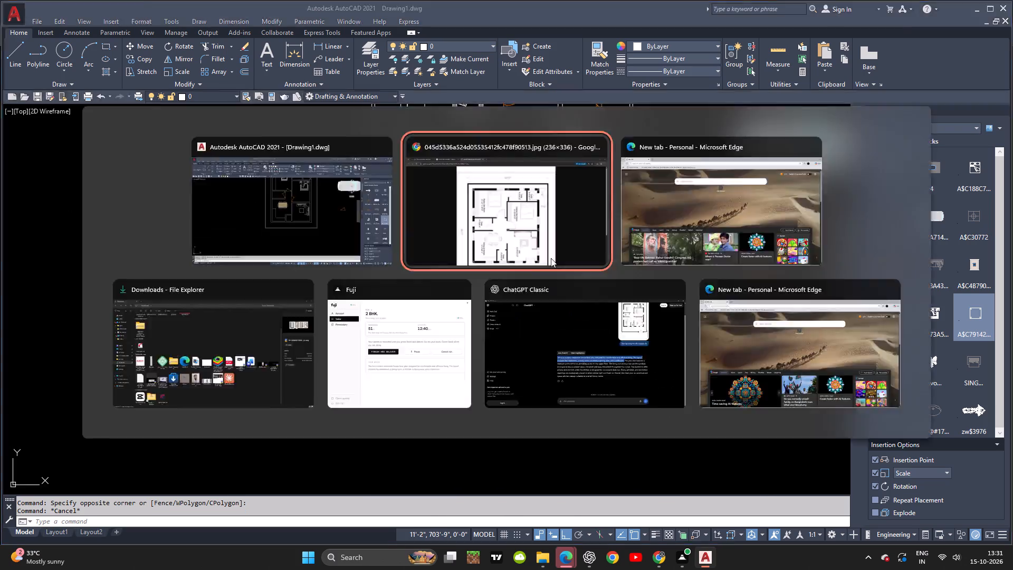
{"action": "key", "text": "alt+Tab"}
{"action": "scroll", "coordinate": [598, 290], "scroll_direction": "down", "scroll_amount": 2}
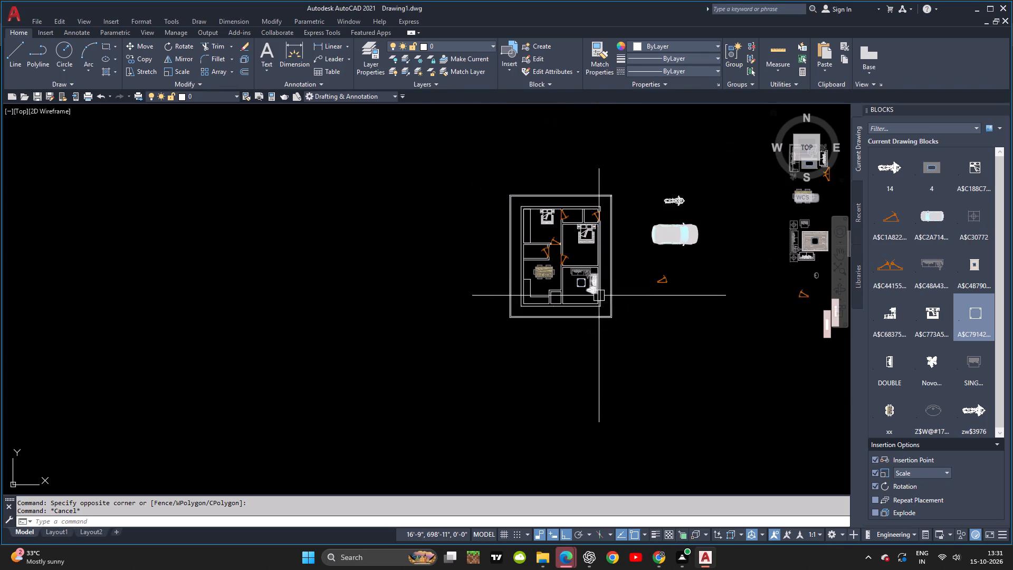
{"action": "middle_click_drag", "start_coordinate": [586, 294], "coordinate": [568, 290]}
{"action": "scroll", "coordinate": [552, 217], "scroll_direction": "up", "scroll_amount": 2}
{"action": "key", "text": "alt+Tab"}
{"action": "key", "text": "alt+Tab"}
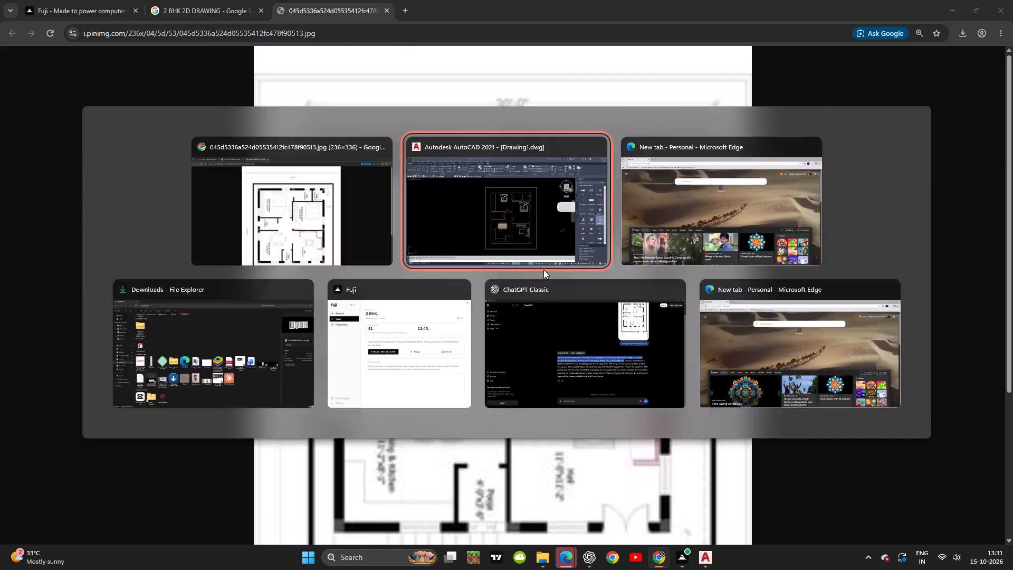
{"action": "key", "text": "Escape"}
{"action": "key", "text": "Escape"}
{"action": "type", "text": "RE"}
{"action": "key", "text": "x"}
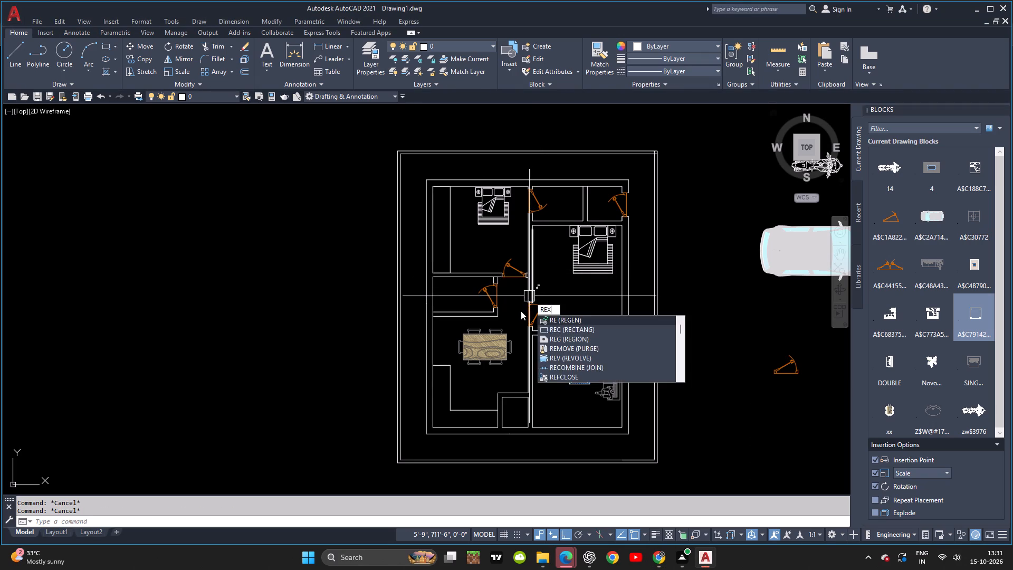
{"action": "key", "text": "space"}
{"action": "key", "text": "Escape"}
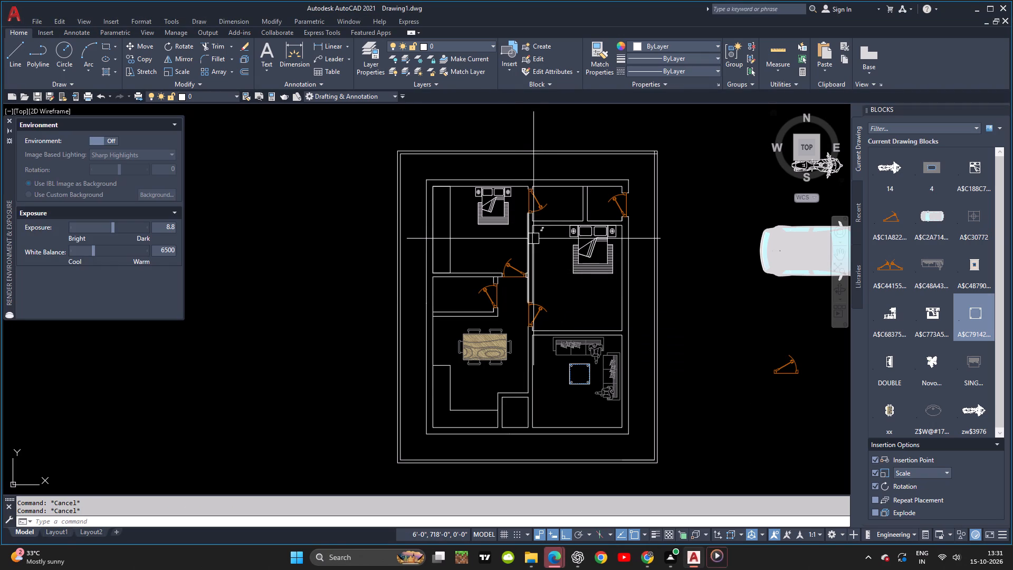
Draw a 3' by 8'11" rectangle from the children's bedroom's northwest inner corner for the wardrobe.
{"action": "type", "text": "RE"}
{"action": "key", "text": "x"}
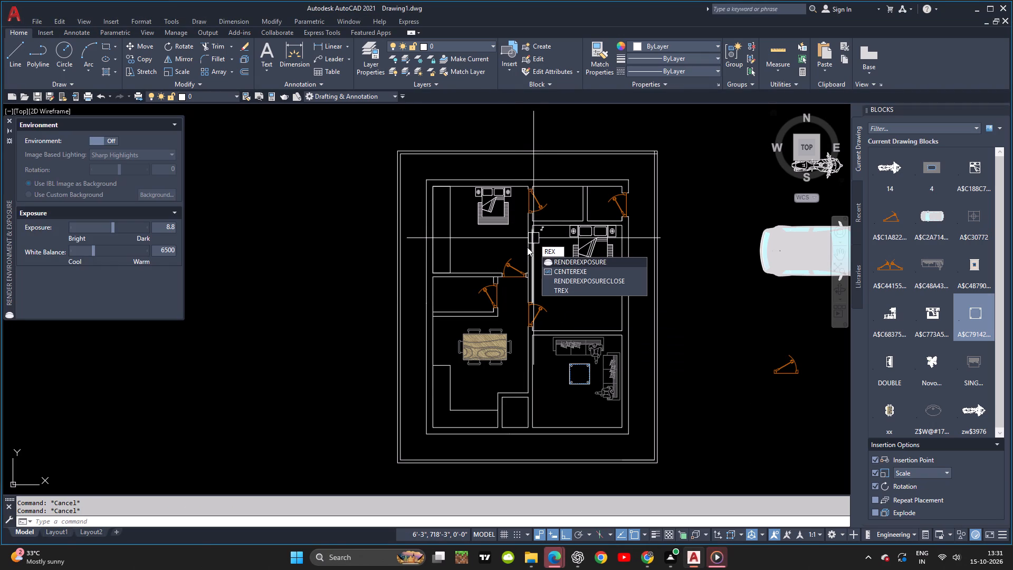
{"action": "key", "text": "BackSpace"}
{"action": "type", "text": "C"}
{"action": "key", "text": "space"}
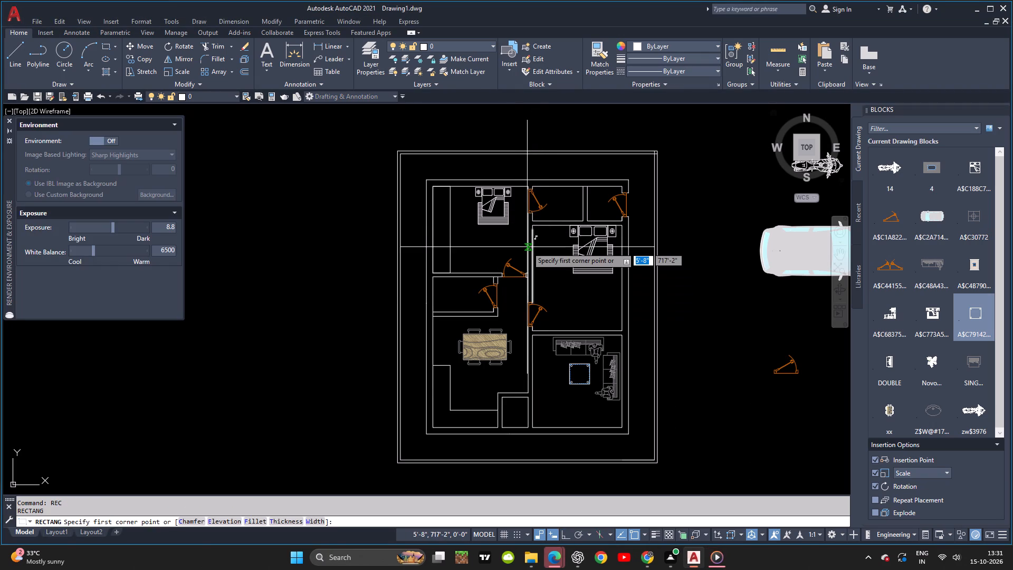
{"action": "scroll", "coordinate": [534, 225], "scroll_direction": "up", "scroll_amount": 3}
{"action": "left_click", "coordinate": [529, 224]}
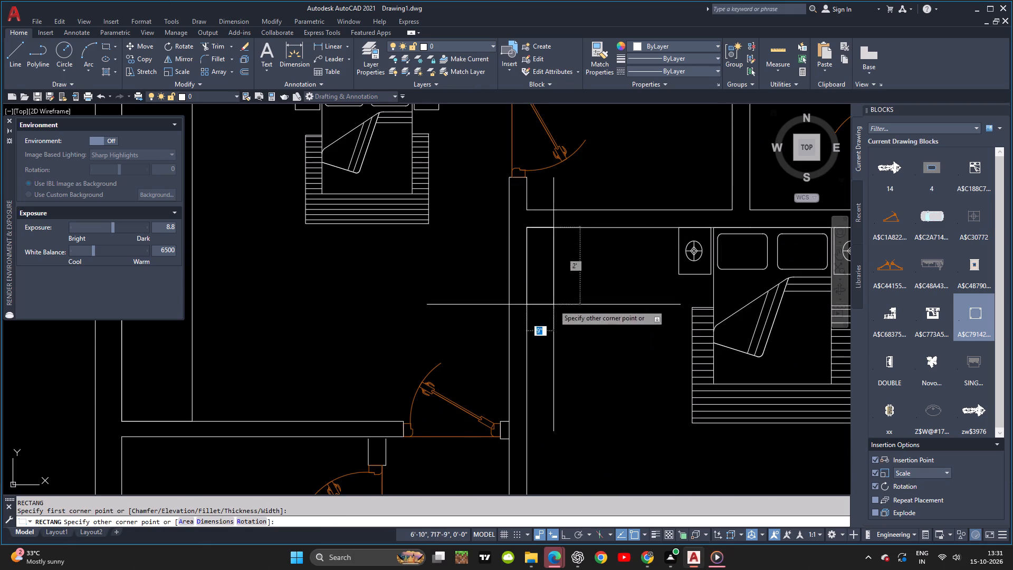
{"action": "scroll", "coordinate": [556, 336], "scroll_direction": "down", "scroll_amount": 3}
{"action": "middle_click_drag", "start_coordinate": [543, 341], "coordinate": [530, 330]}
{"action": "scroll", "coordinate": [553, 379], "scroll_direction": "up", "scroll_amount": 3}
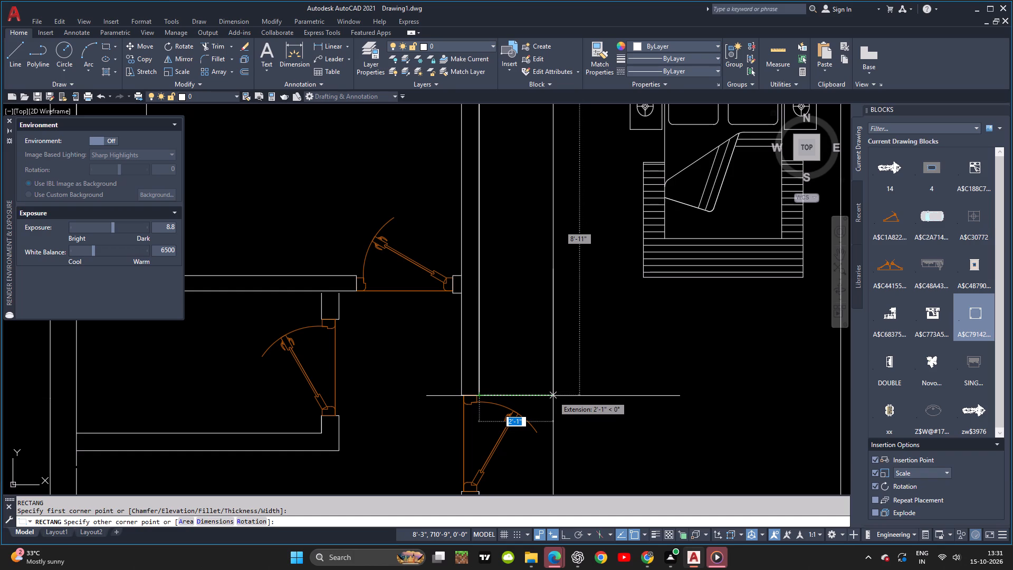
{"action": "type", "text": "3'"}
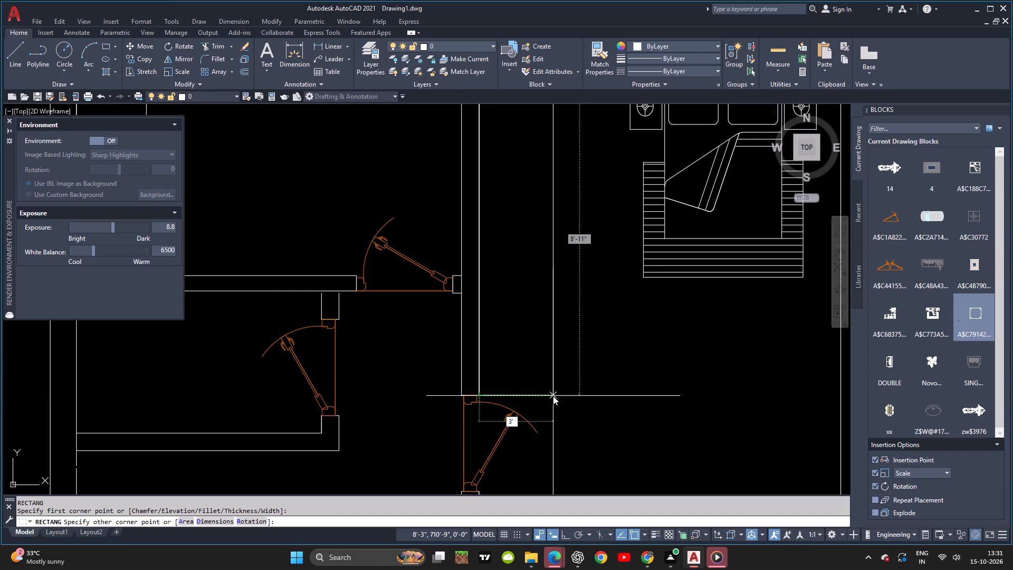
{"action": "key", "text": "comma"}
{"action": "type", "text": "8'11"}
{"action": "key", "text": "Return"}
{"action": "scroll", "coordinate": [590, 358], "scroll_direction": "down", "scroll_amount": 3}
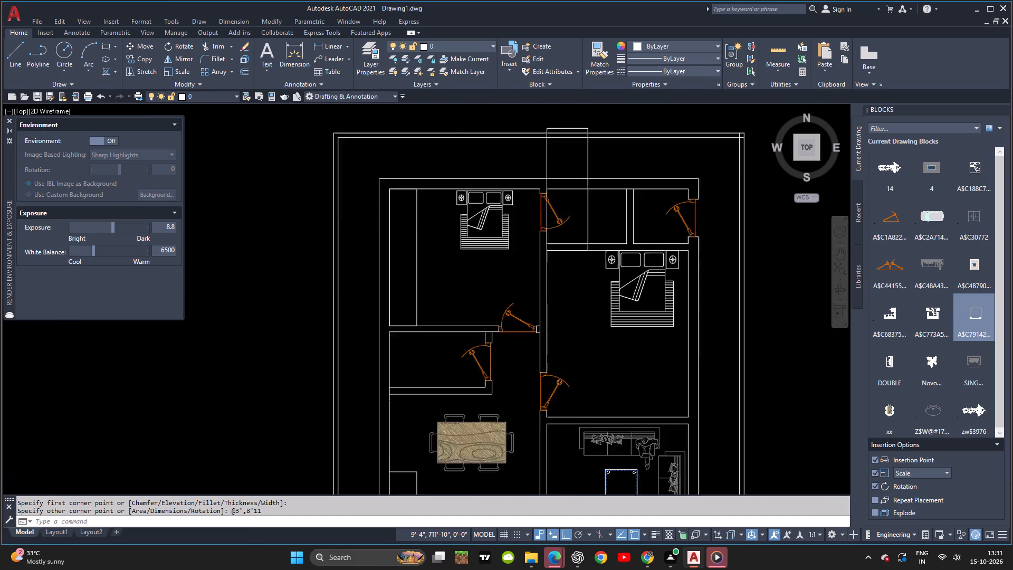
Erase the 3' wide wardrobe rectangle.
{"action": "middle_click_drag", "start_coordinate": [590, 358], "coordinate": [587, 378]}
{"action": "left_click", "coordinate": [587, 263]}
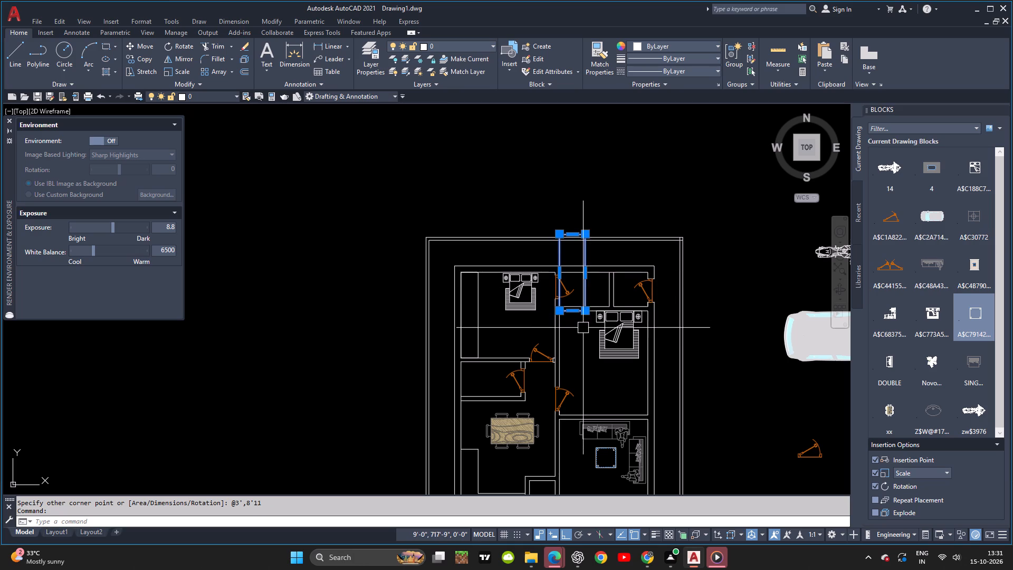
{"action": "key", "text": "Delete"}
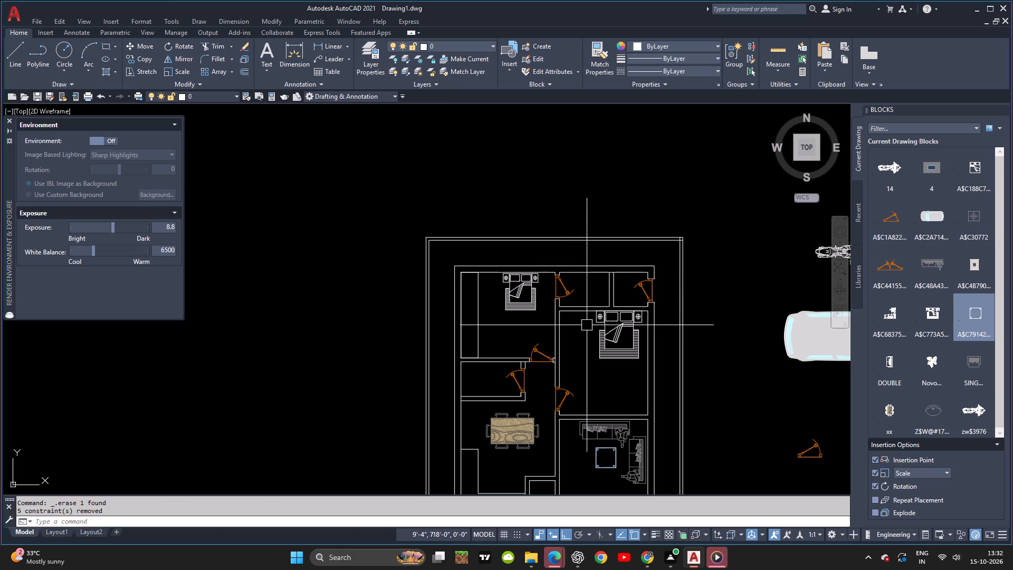
Draw a 2' by 8'11" wardrobe rectangle extending north from the children's bedroom's northwest inner corner.
{"action": "key", "text": "Escape"}
{"action": "type", "text": "REC"}
{"action": "key", "text": "space"}
{"action": "scroll", "coordinate": [575, 293], "scroll_direction": "up", "scroll_amount": 2}
{"action": "left_click", "coordinate": [536, 330]}
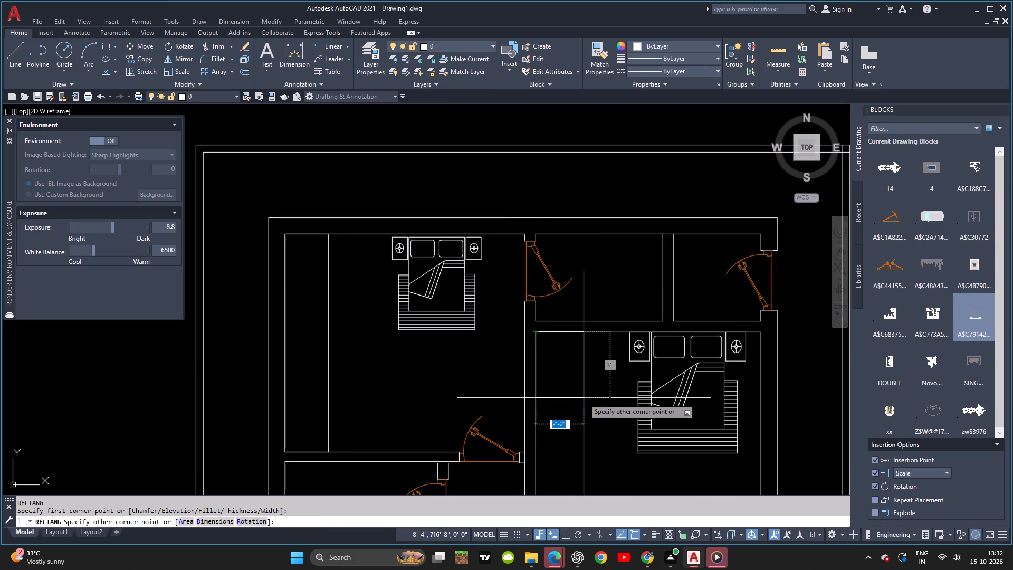
{"action": "type", "text": "2'"}
{"action": "key", "text": "comma"}
{"action": "type", "text": "8'11"}
{"action": "key", "text": "Return"}
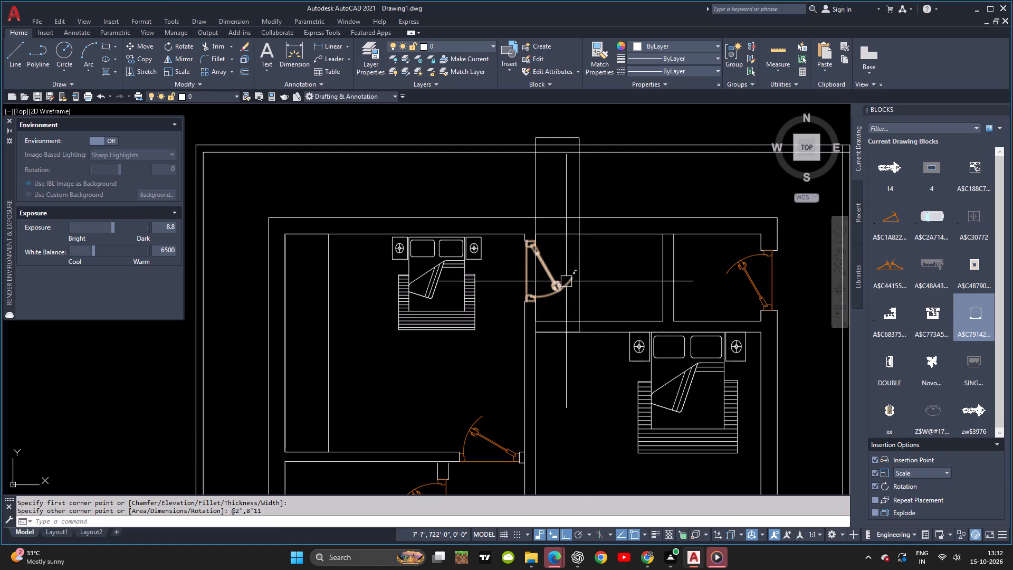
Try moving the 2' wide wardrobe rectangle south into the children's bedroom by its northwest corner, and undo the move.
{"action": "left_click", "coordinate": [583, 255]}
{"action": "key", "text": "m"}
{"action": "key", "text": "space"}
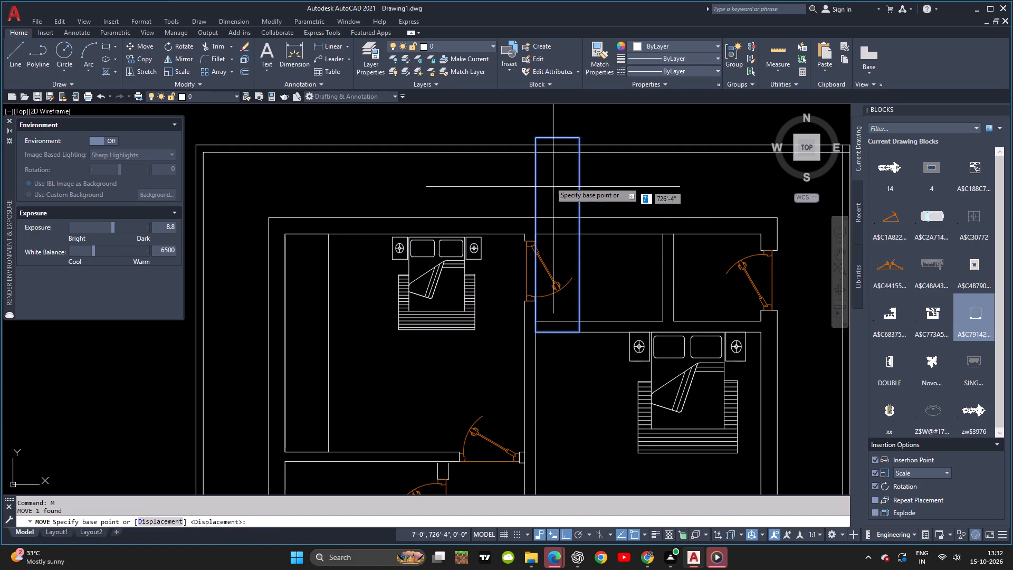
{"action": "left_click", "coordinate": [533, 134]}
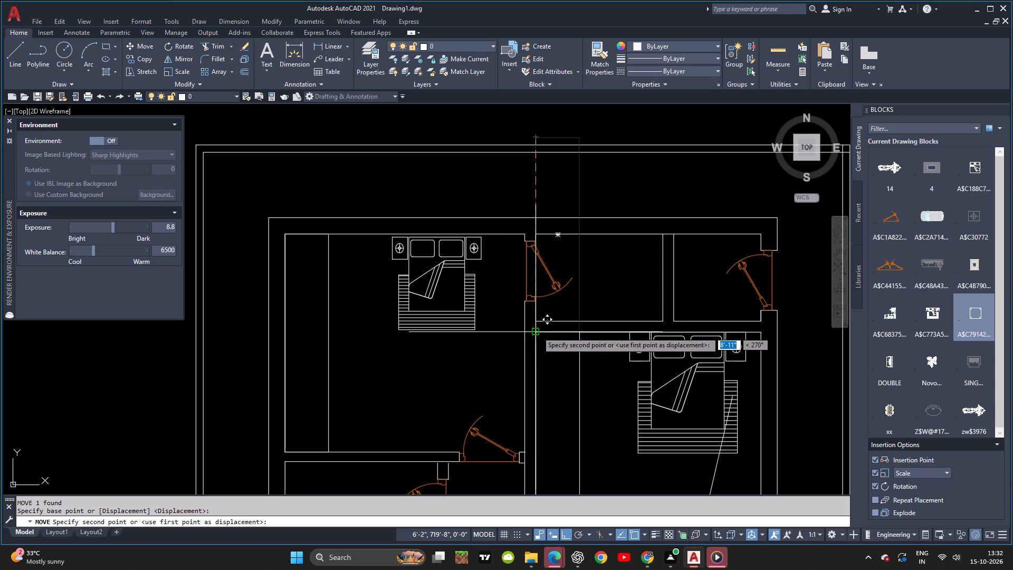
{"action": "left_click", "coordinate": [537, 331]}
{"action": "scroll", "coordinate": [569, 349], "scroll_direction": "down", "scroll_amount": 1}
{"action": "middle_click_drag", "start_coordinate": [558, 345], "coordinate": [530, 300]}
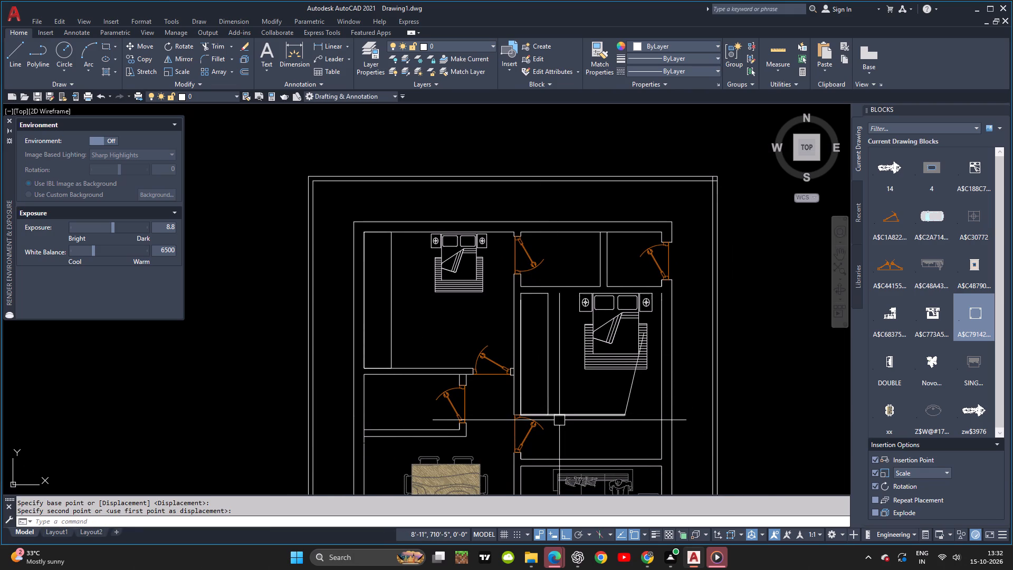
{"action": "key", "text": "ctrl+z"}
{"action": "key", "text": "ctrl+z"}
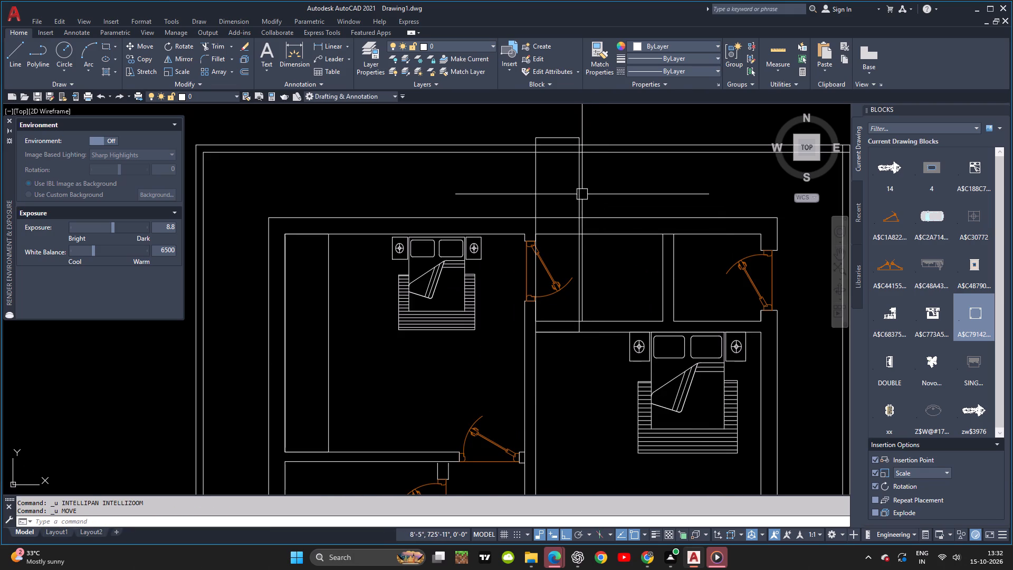
Copy the wardrobe rectangle by its northwest corner to the children's bedroom's northwest inner corner, and erase the original.
{"action": "left_click", "coordinate": [578, 191]}
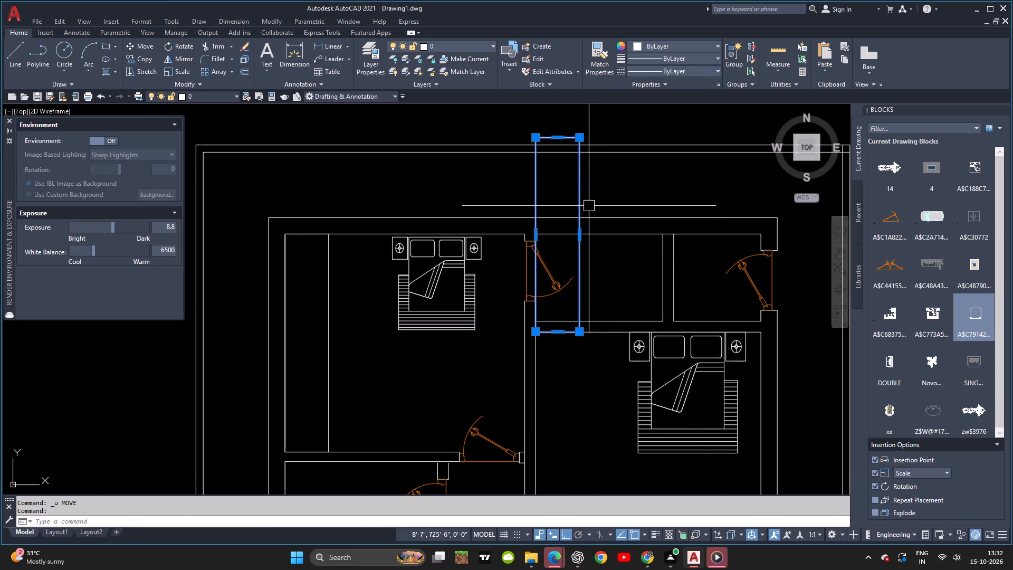
{"action": "key", "text": "c"}
{"action": "key", "text": "o"}
{"action": "key", "text": "space"}
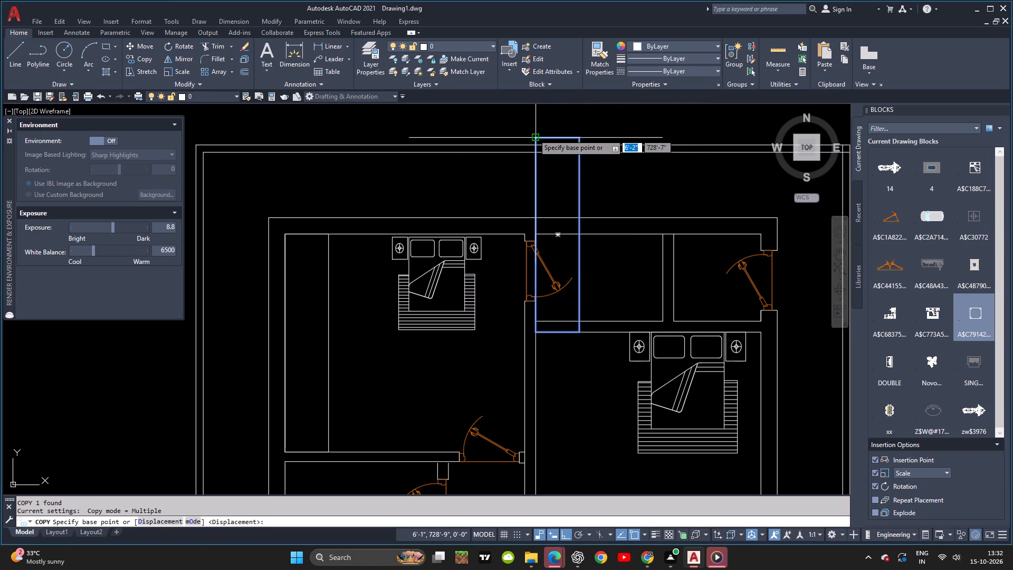
{"action": "left_click", "coordinate": [533, 135]}
{"action": "left_click", "coordinate": [534, 333]}
{"action": "key", "text": "Escape"}
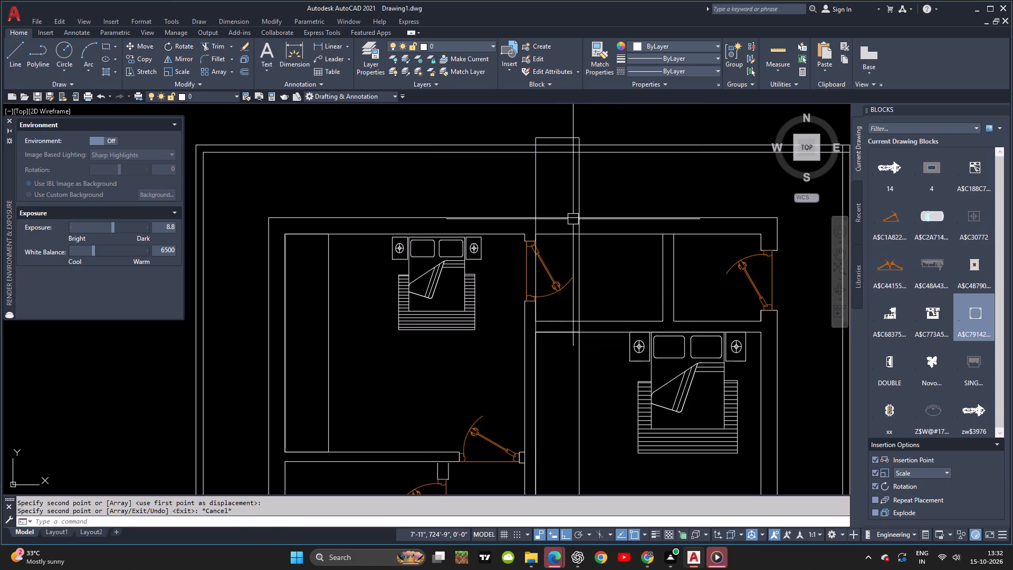
{"action": "left_click", "coordinate": [581, 193]}
{"action": "key", "text": "Delete"}
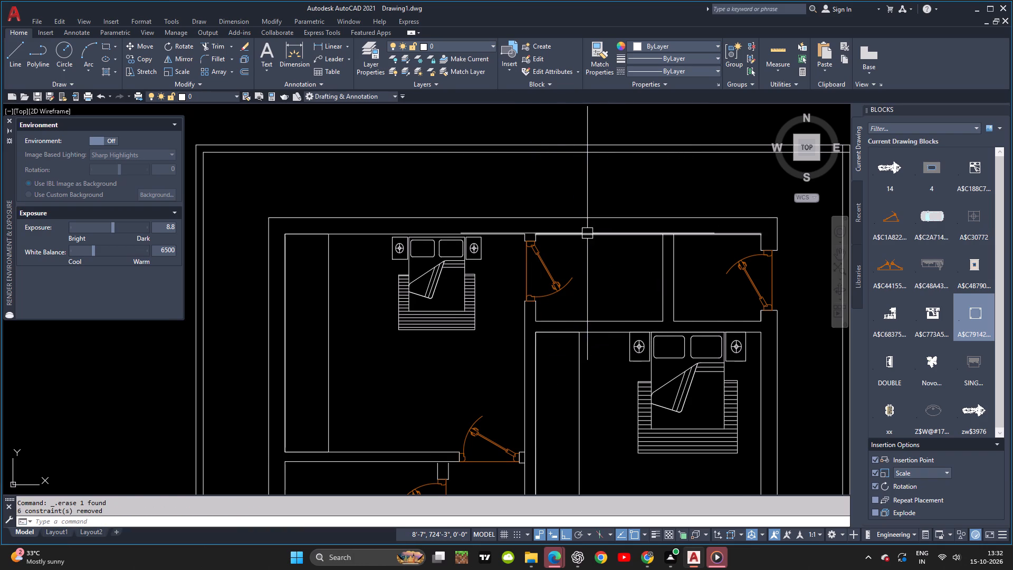
Compare the children's bedroom wardrobe and the rest of the plan with the reference floor plan.
{"action": "middle_click_drag", "start_coordinate": [587, 233], "coordinate": [568, 209]}
{"action": "middle_click_drag", "start_coordinate": [580, 260], "coordinate": [566, 164]}
{"action": "scroll", "coordinate": [566, 164], "scroll_direction": "down", "scroll_amount": 1}
{"action": "key", "text": "alt+Tab"}
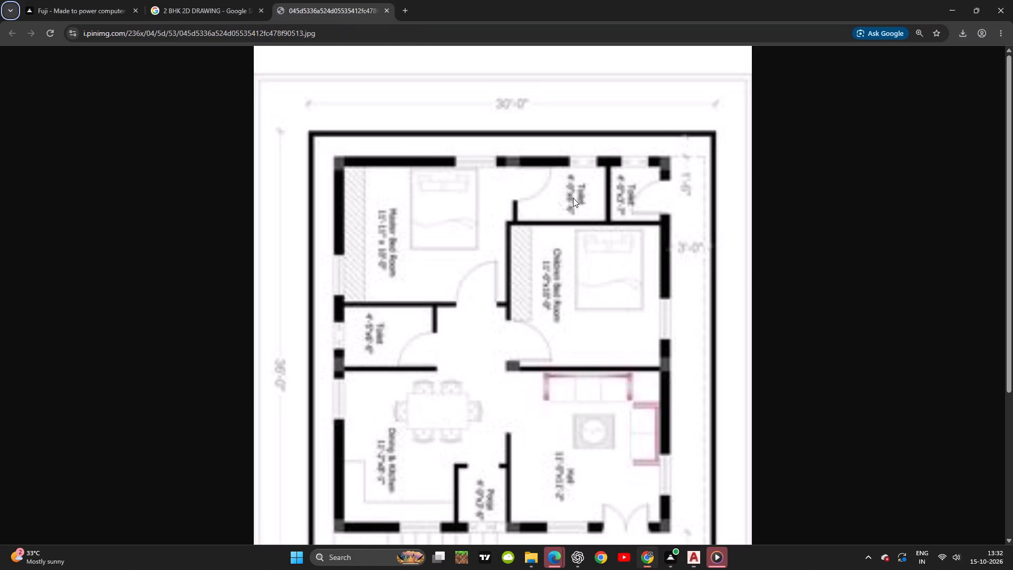
{"action": "key", "text": "alt+Tab"}
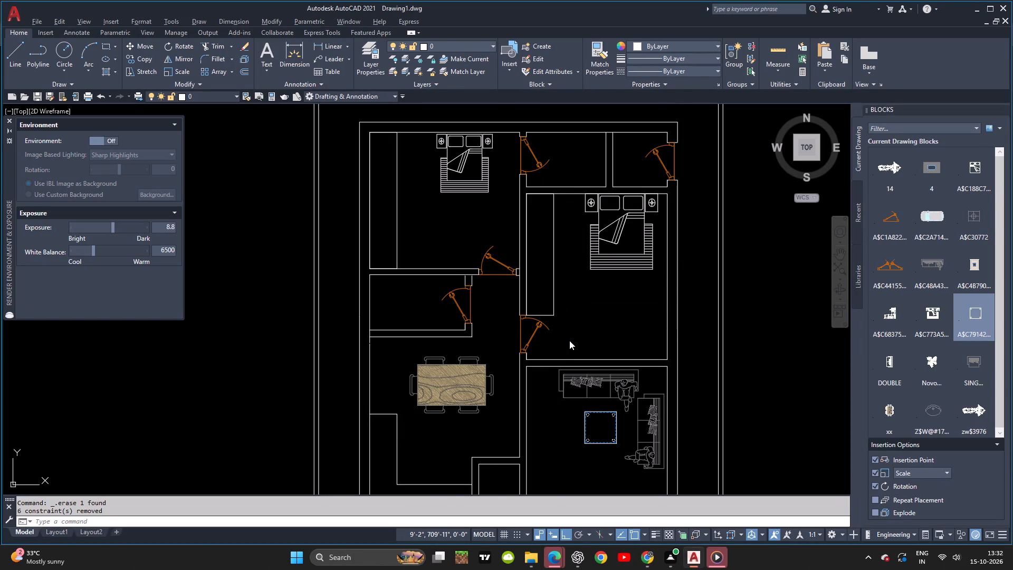
{"action": "key", "text": "alt+Tab"}
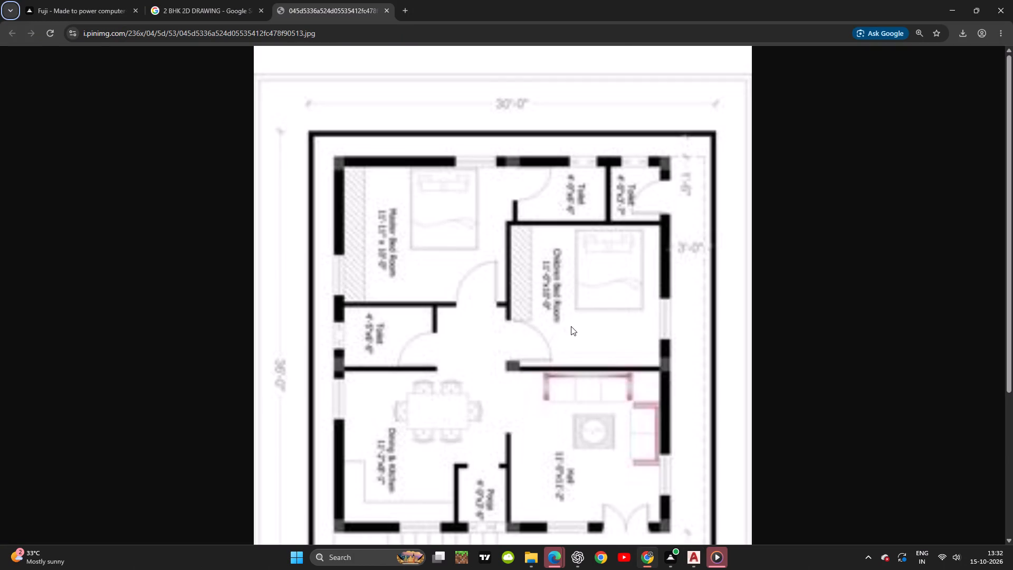
{"action": "key", "text": "alt+Tab"}
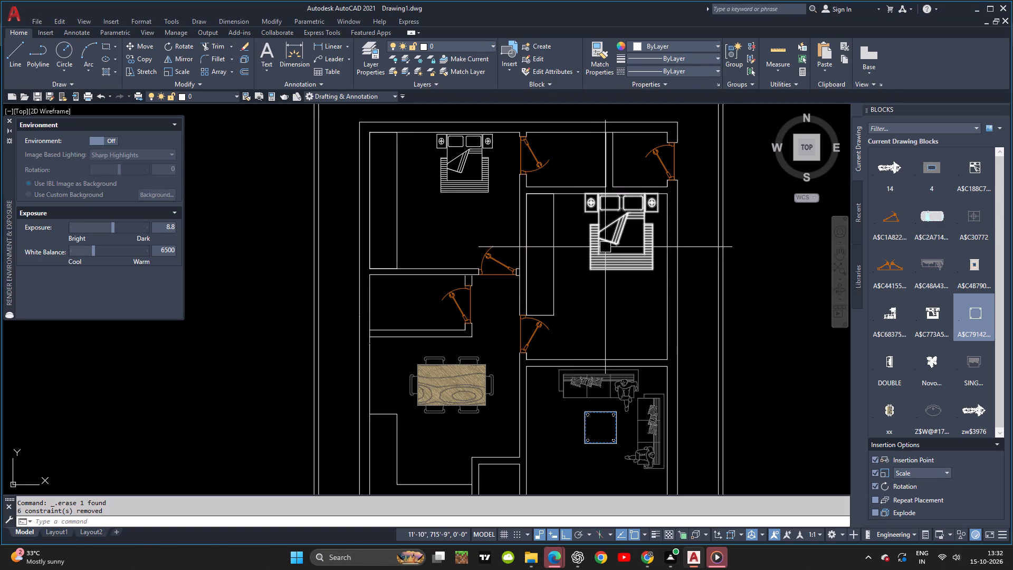
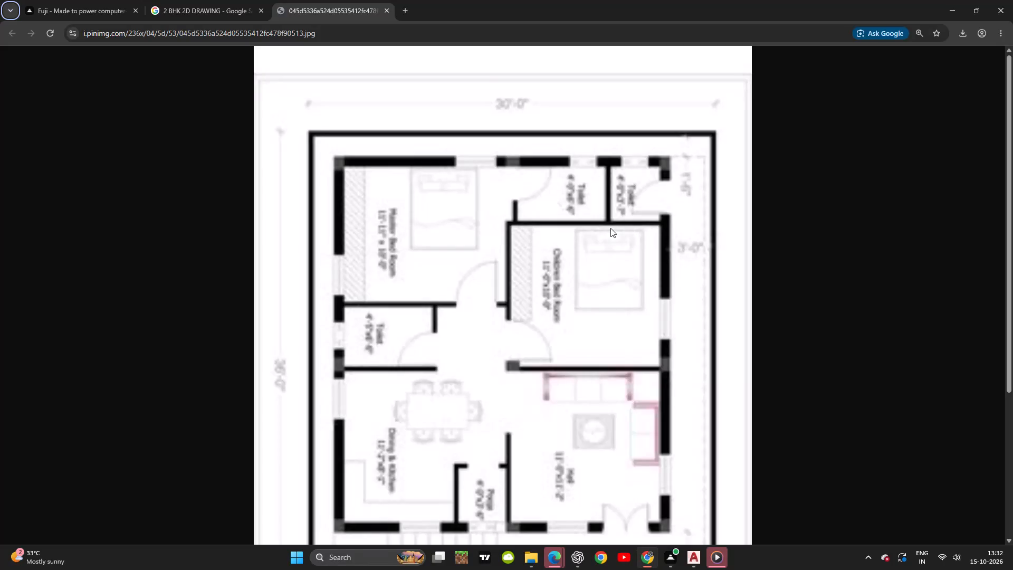
Close the Render Environment & Exposure palette covering the 2 BHK floor plan drawing.
{"action": "key", "text": "alt+Tab"}
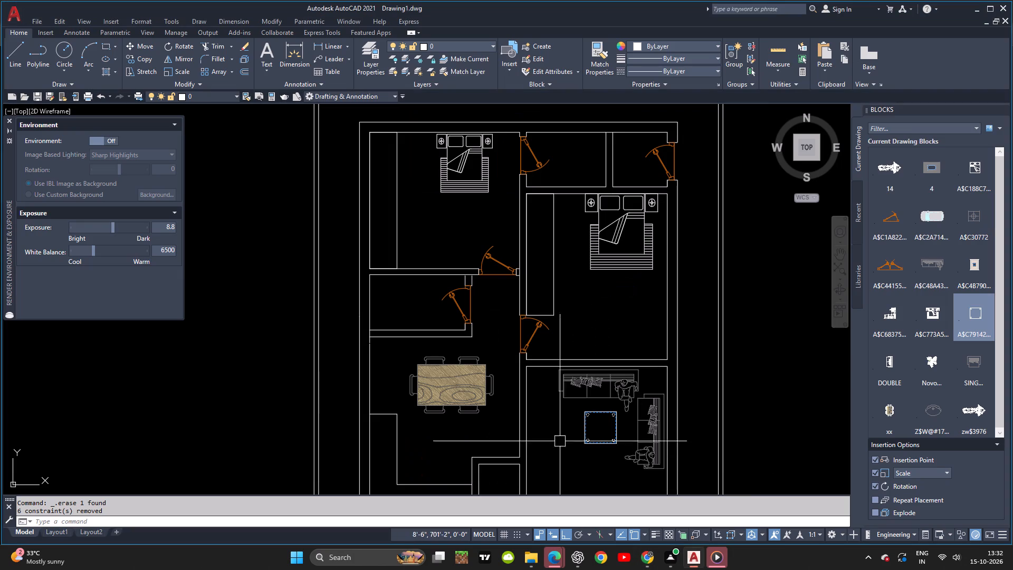
{"action": "key", "text": "alt+Tab"}
{"action": "key", "text": "alt+Tab"}
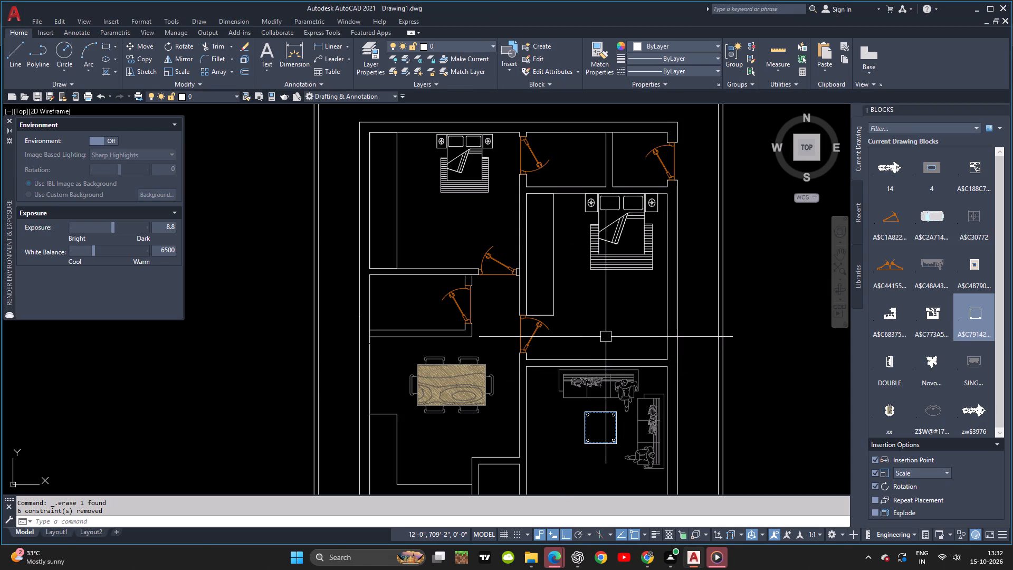
{"action": "scroll", "coordinate": [605, 330], "scroll_direction": "down", "scroll_amount": 1}
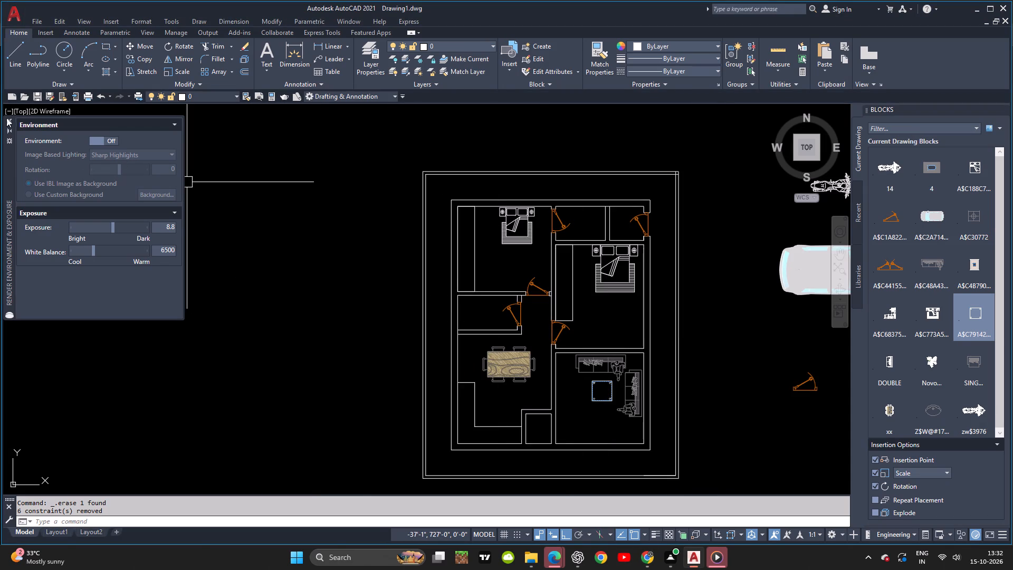
{"action": "left_click", "coordinate": [9, 121]}
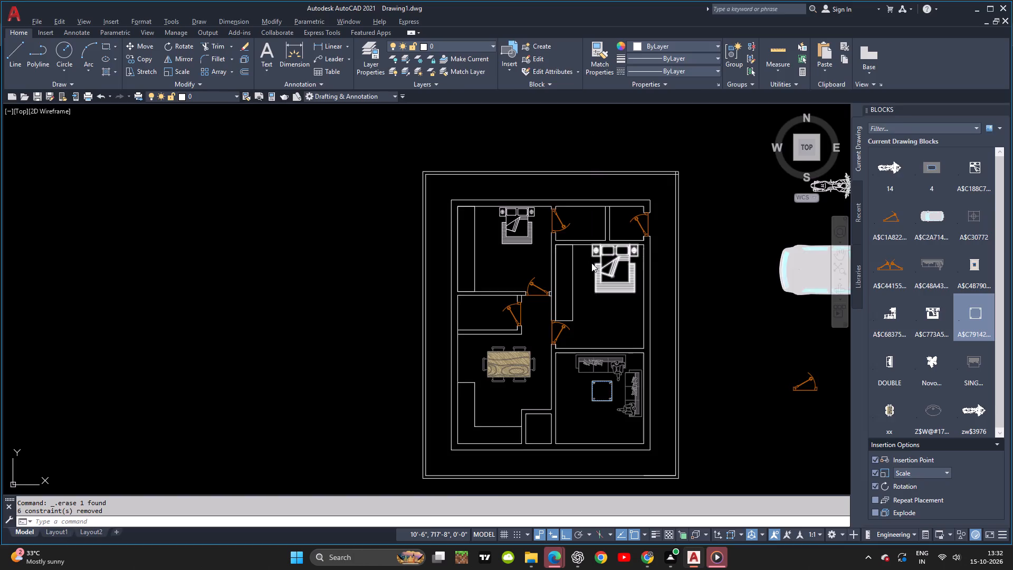
Trim the overlapping line ends at the north-east corner of the outer boundary wall.
{"action": "key", "text": "alt+Tab"}
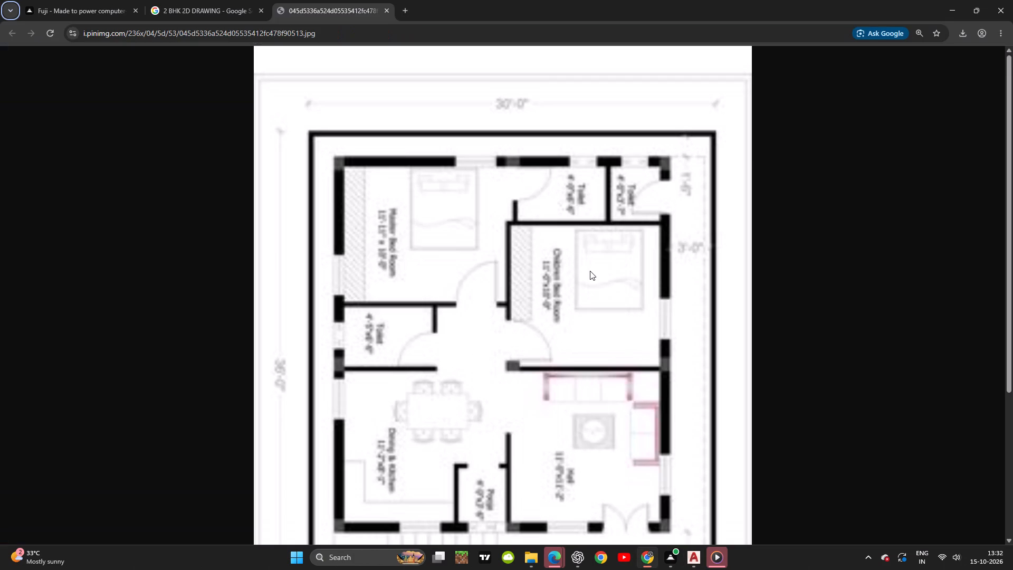
{"action": "key", "text": "alt+Tab"}
{"action": "key", "text": "Escape"}
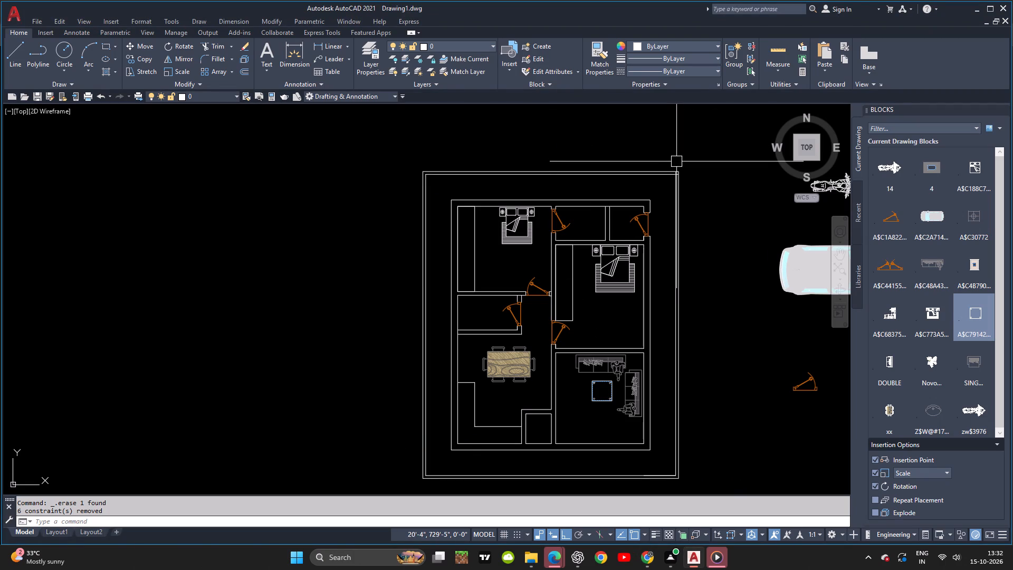
{"action": "key", "text": "Escape"}
{"action": "key", "text": "t"}
{"action": "key", "text": "r"}
{"action": "key", "text": "space"}
{"action": "key", "text": "space"}
{"action": "scroll", "coordinate": [680, 174], "scroll_direction": "up", "scroll_amount": 6}
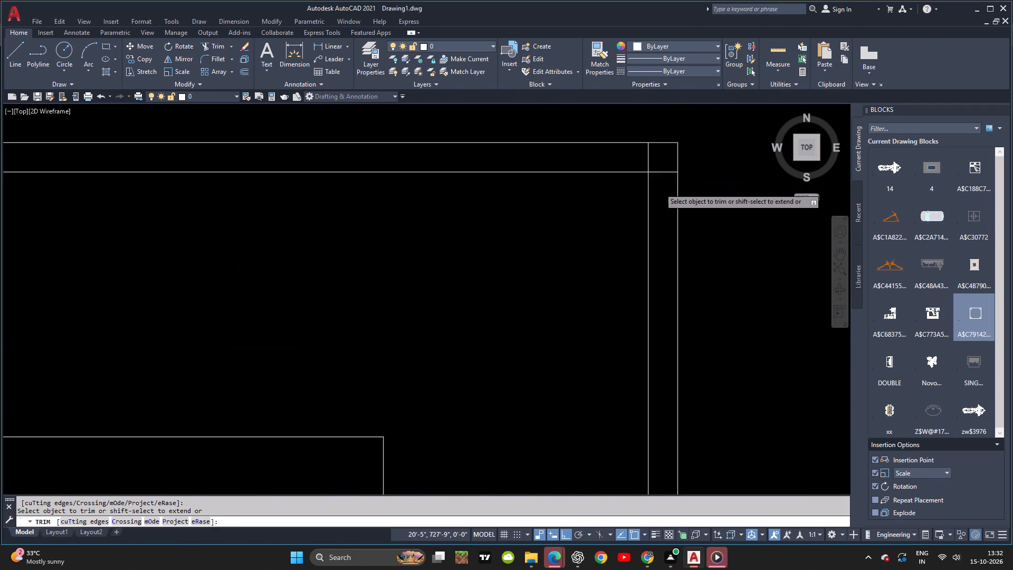
{"action": "left_click", "coordinate": [671, 164]}
{"action": "left_click", "coordinate": [643, 150]}
{"action": "scroll", "coordinate": [625, 203], "scroll_direction": "down", "scroll_amount": 3}
{"action": "middle_click_drag", "start_coordinate": [634, 189], "coordinate": [710, 146]}
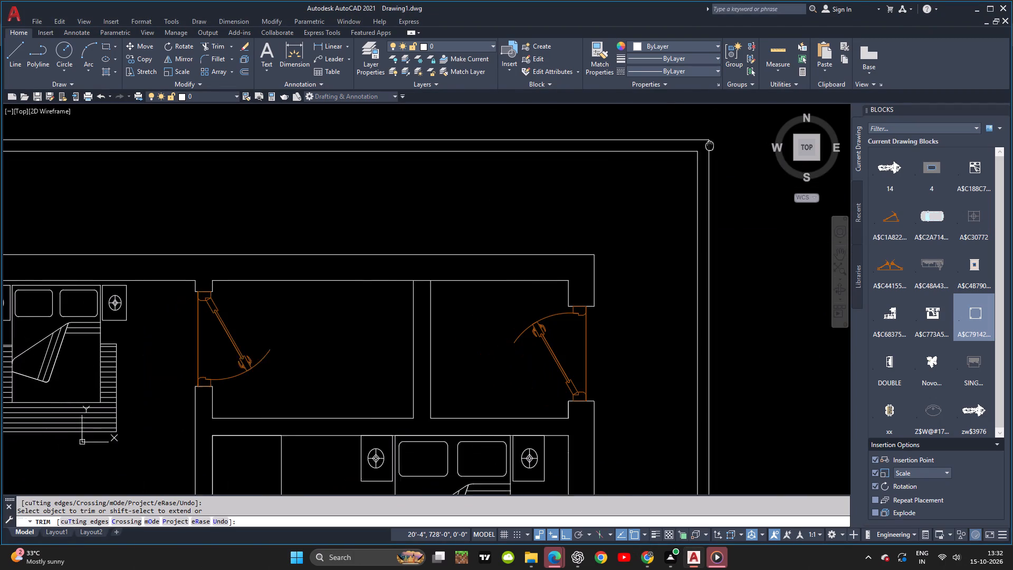
{"action": "middle_click_drag", "start_coordinate": [582, 235], "coordinate": [665, 230]}
{"action": "scroll", "coordinate": [668, 229], "scroll_direction": "down", "scroll_amount": 3}
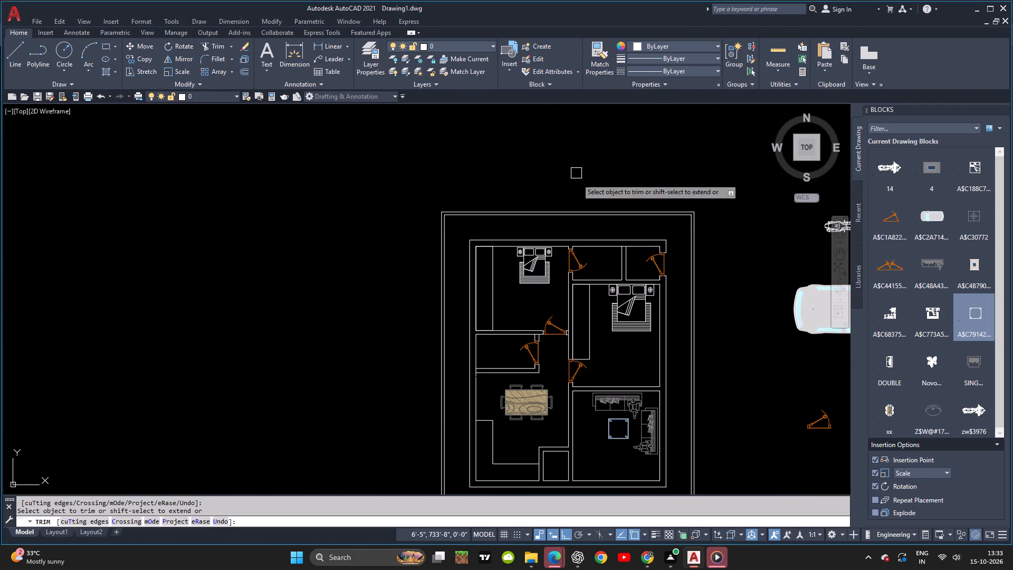
{"action": "middle_click_drag", "start_coordinate": [590, 312], "coordinate": [562, 198]}
{"action": "key", "text": "Escape"}
{"action": "key", "text": "Escape"}
{"action": "key", "text": "Escape"}
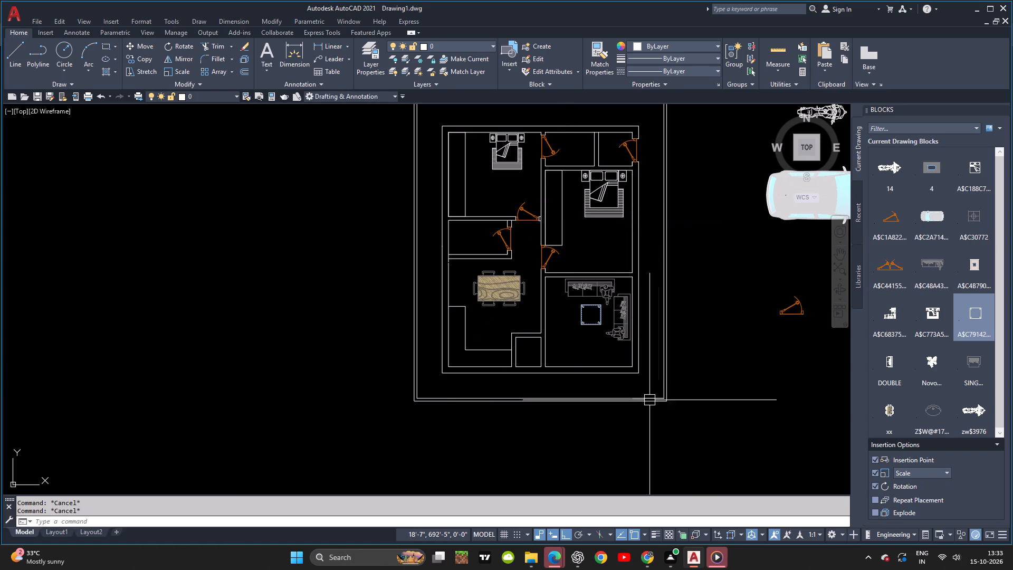
Compare the drawn floor plan with the reference 2 BHK plan image in the browser.
{"action": "key", "text": "alt+Tab"}
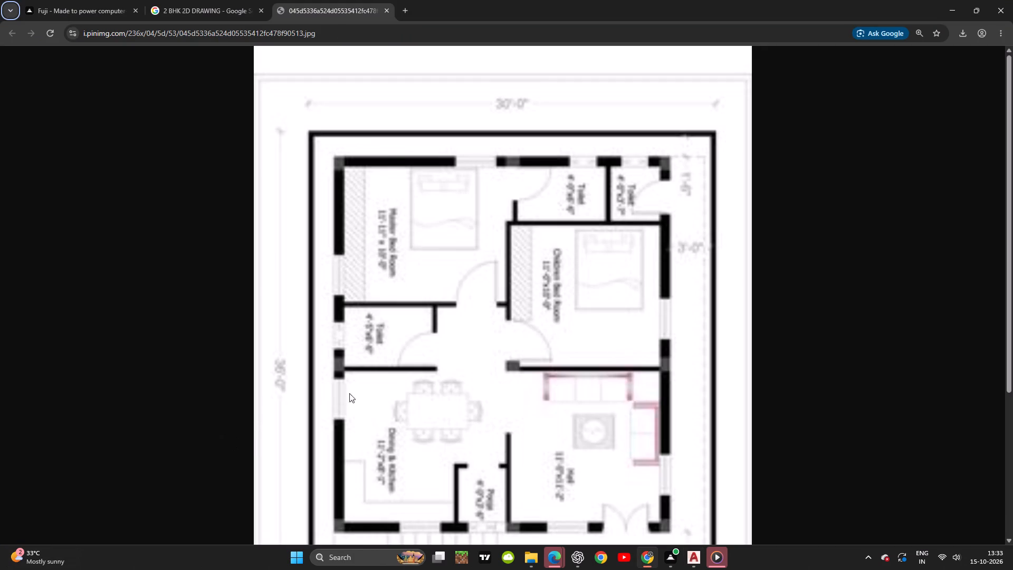
{"action": "key", "text": "alt+Tab"}
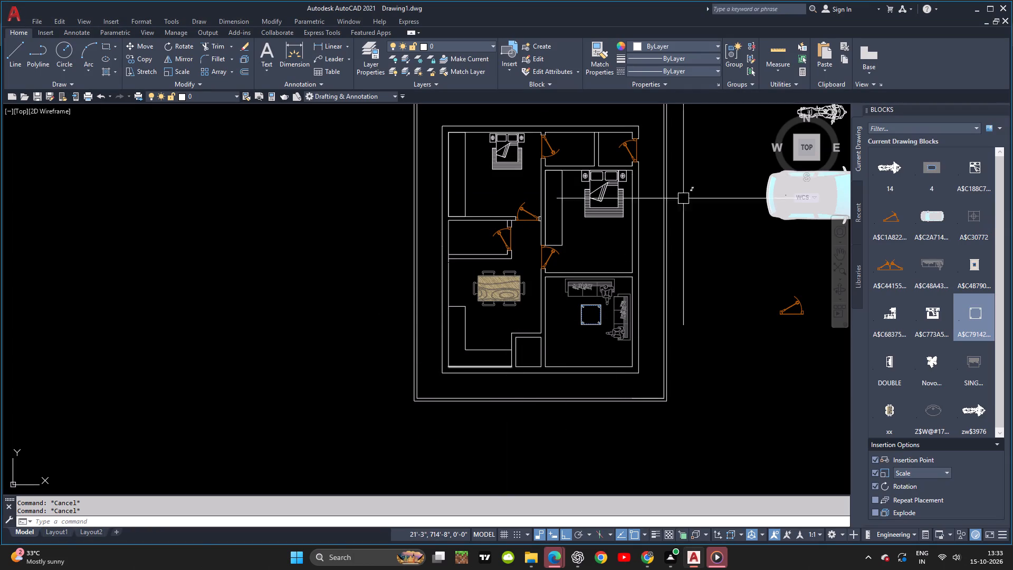
{"action": "middle_click_drag", "start_coordinate": [681, 170], "coordinate": [638, 235]}
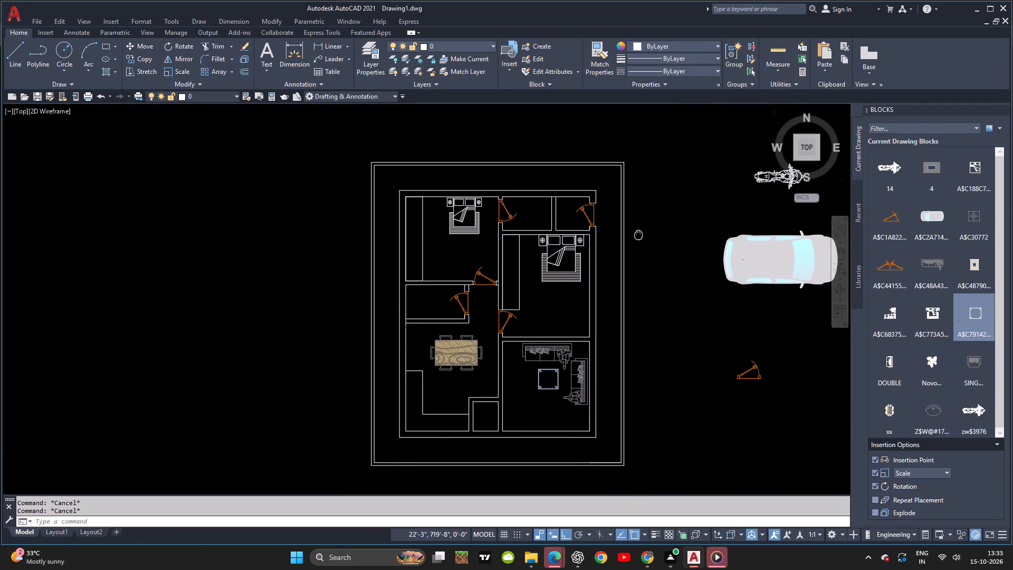
{"action": "middle_click_drag", "start_coordinate": [638, 235], "coordinate": [659, 234]}
{"action": "key", "text": "alt+Tab"}
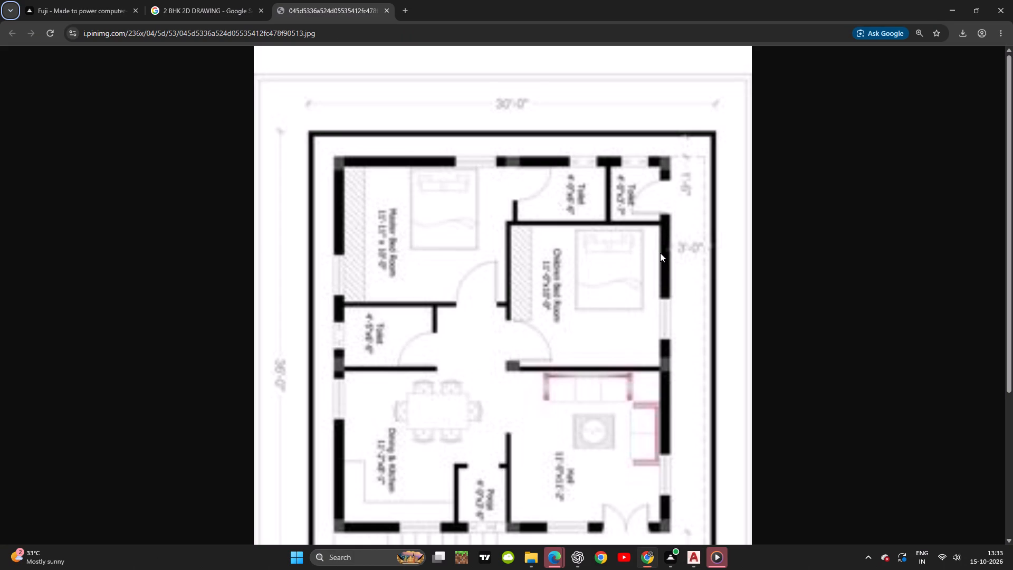
{"action": "middle_click_drag", "start_coordinate": [651, 243], "coordinate": [632, 228]}
{"action": "key", "text": "alt+Tab"}
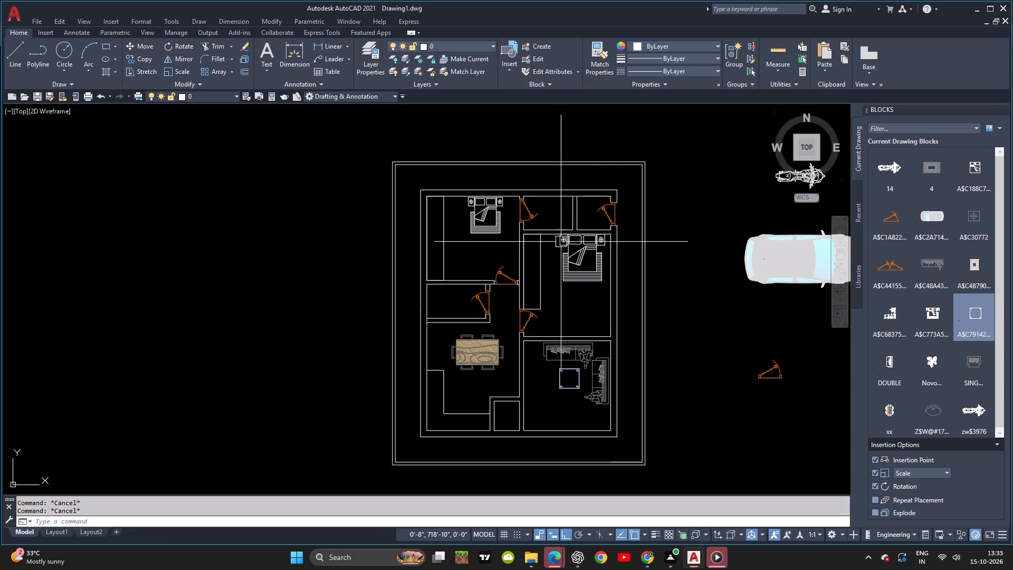
{"action": "key", "text": "Escape"}
{"action": "key", "text": "Escape"}
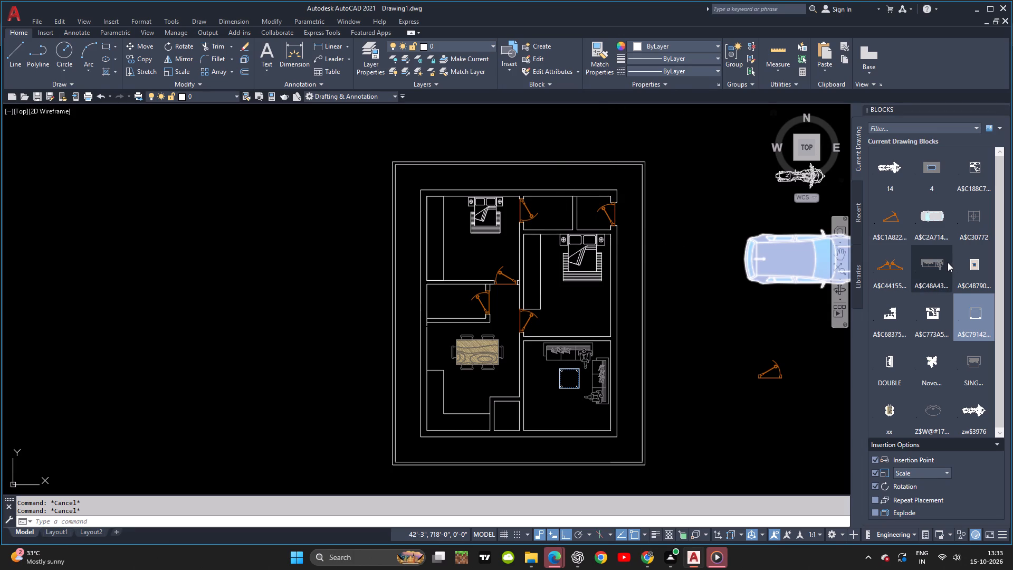
Close the Edge browser window showing a new tab.
{"action": "left_click", "coordinate": [560, 562]}
{"action": "left_click", "coordinate": [541, 470]}
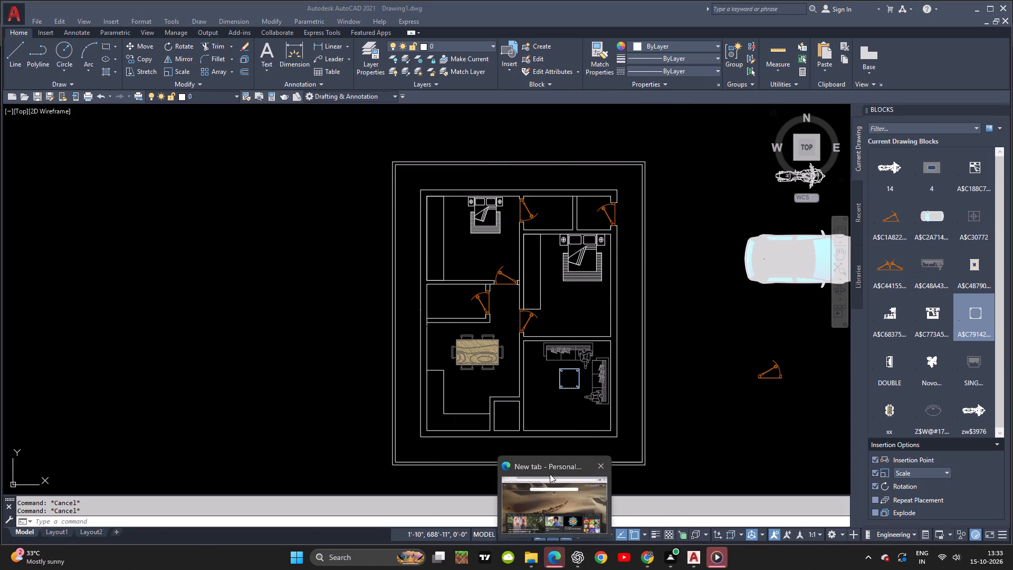
{"action": "left_click", "coordinate": [598, 469]}
Open the drawing Mr QAMAR FINAL .dwg from the Downloads folder in AutoCAD.
{"action": "left_click", "coordinate": [528, 557]}
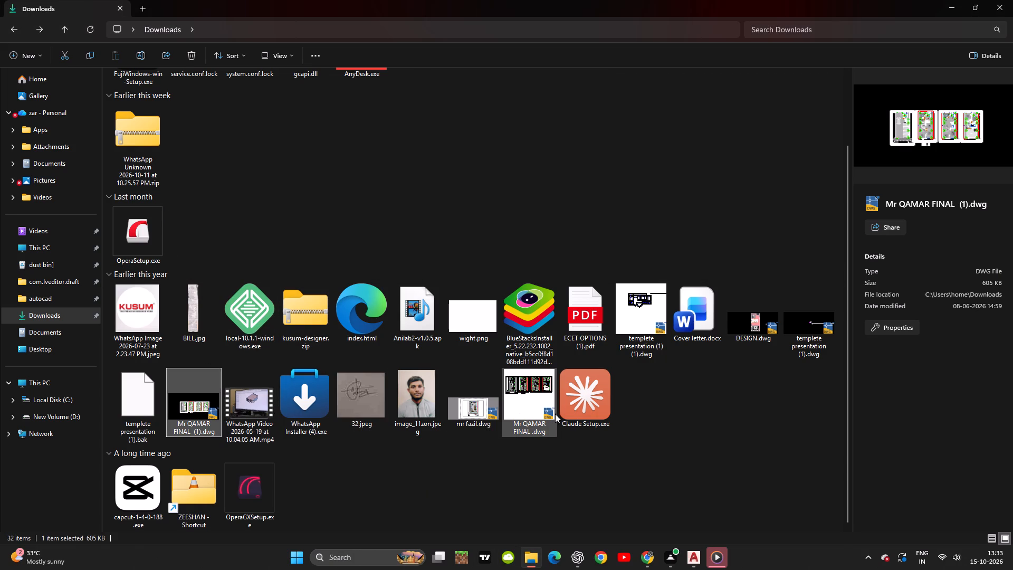
{"action": "key", "text": "plus"}
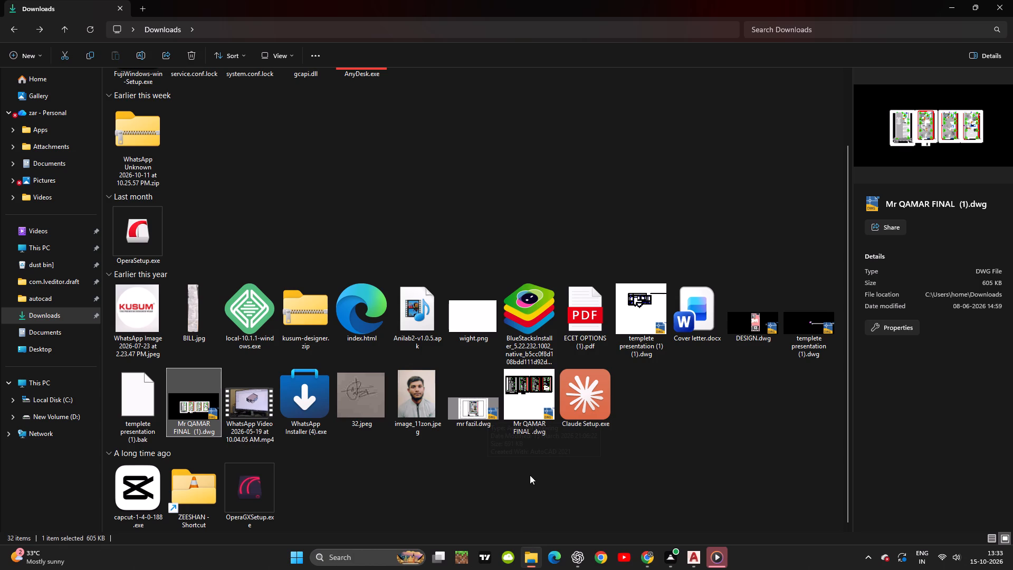
{"action": "triple_click", "coordinate": [537, 413]}
{"action": "left_click", "coordinate": [537, 413]}
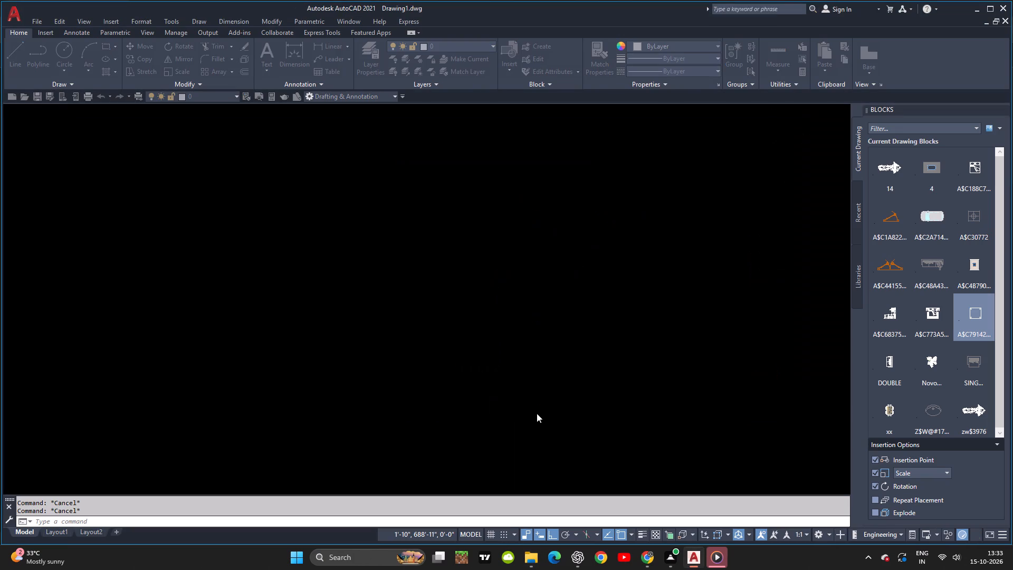
{"action": "left_click", "coordinate": [518, 254]}
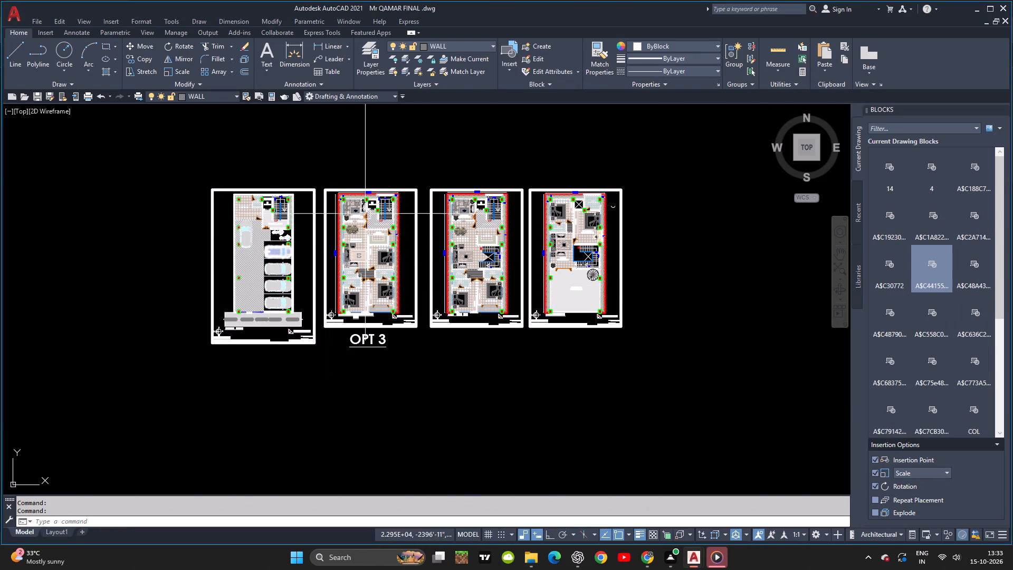
Examine the living/dining window linework and the neighbouring floor plans in the opened drawing.
{"action": "scroll", "coordinate": [370, 198], "scroll_direction": "up", "scroll_amount": 4}
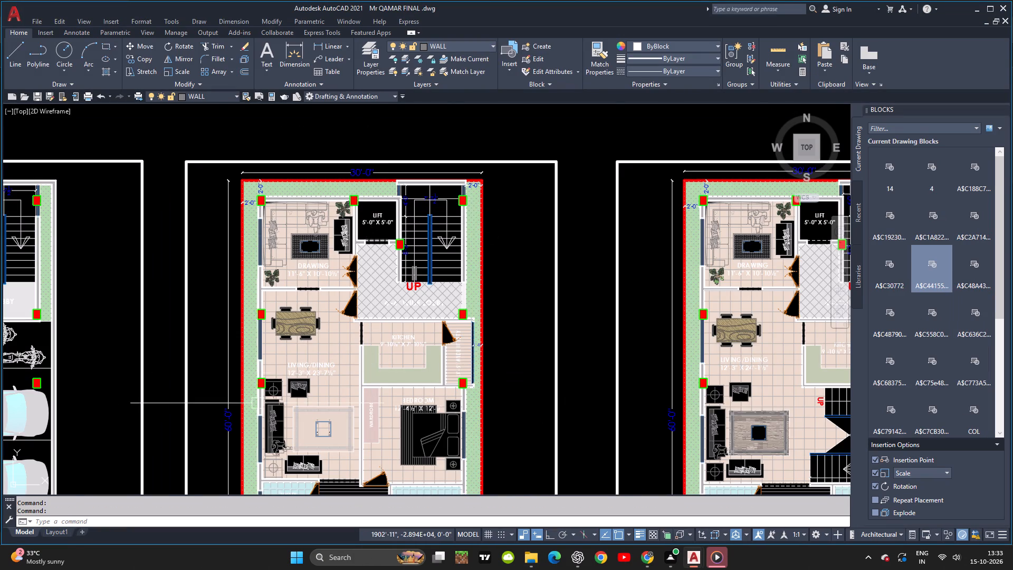
{"action": "scroll", "coordinate": [256, 402], "scroll_direction": "up", "scroll_amount": 3}
{"action": "scroll", "coordinate": [273, 239], "scroll_direction": "down", "scroll_amount": 1}
{"action": "middle_click_drag", "start_coordinate": [272, 239], "coordinate": [263, 369]}
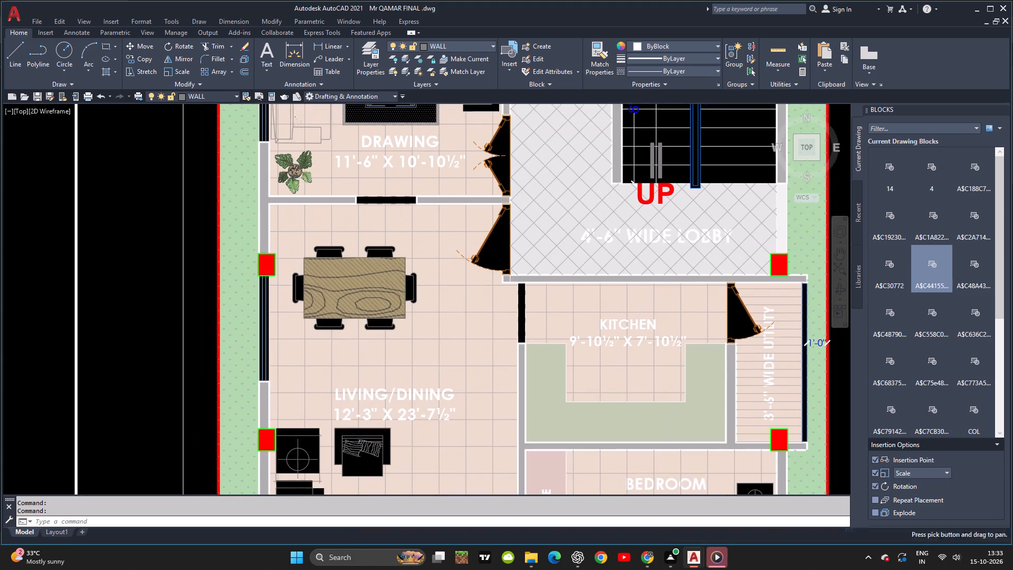
{"action": "scroll", "coordinate": [259, 302], "scroll_direction": "up", "scroll_amount": 3}
{"action": "left_click", "coordinate": [272, 307]}
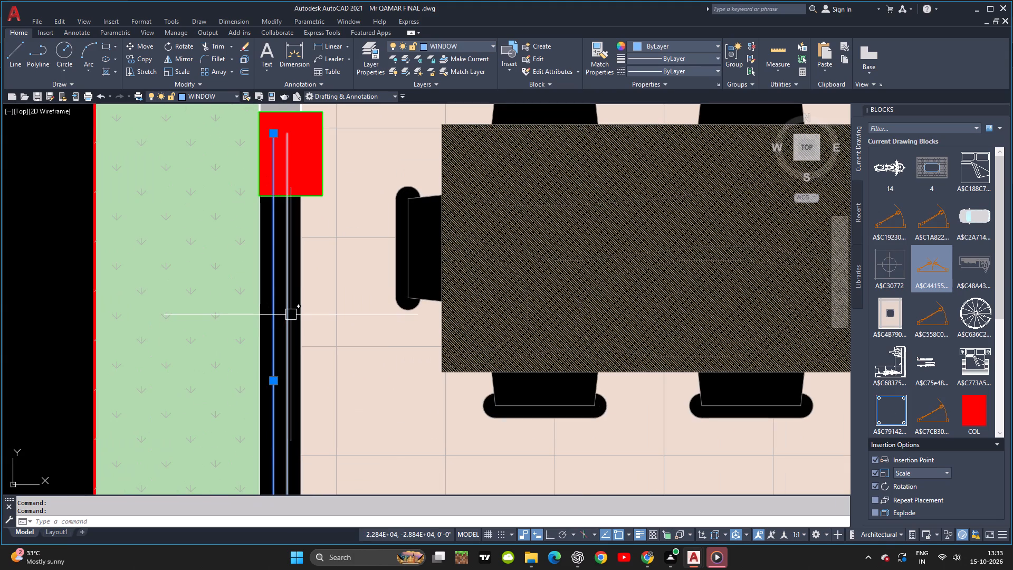
{"action": "scroll", "coordinate": [291, 315], "scroll_direction": "down", "scroll_amount": 3}
{"action": "middle_click_drag", "start_coordinate": [289, 314], "coordinate": [272, 283]}
{"action": "middle_click", "coordinate": [273, 267]}
{"action": "key", "text": "Escape"}
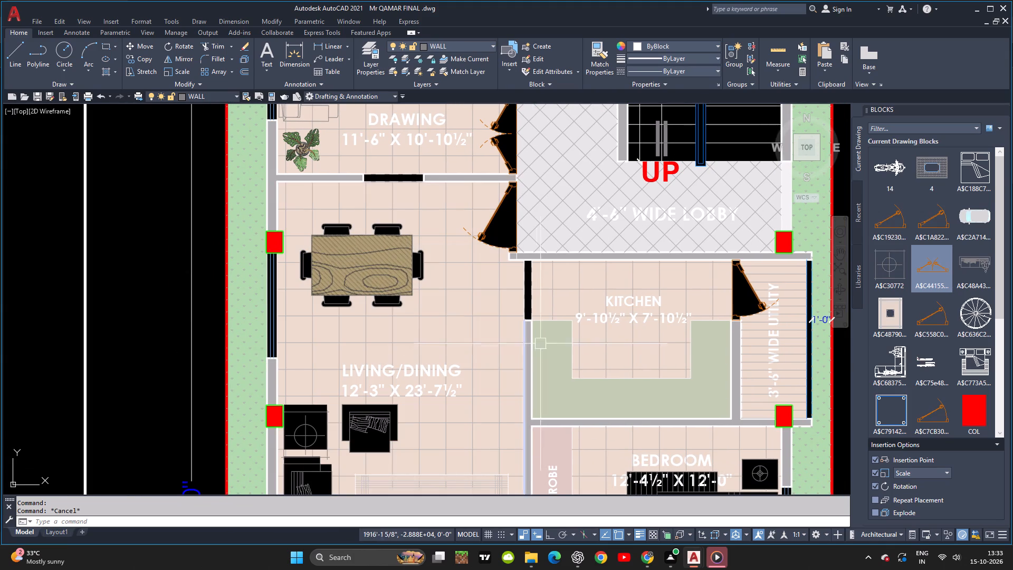
{"action": "scroll", "coordinate": [567, 362], "scroll_direction": "down", "scroll_amount": 1}
{"action": "middle_click_drag", "start_coordinate": [487, 375], "coordinate": [477, 435]}
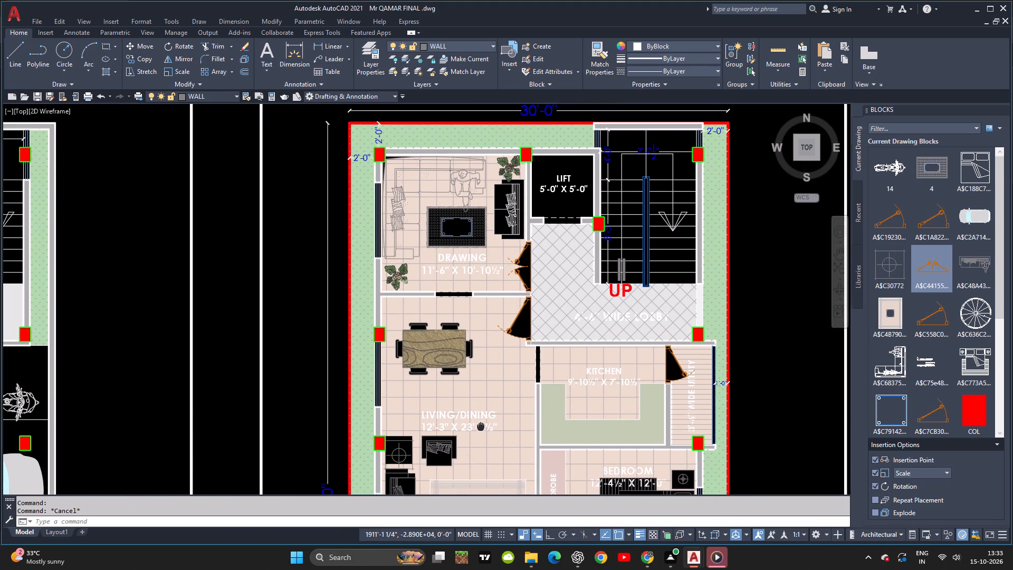
{"action": "middle_click_drag", "start_coordinate": [477, 435], "coordinate": [0, 336]}
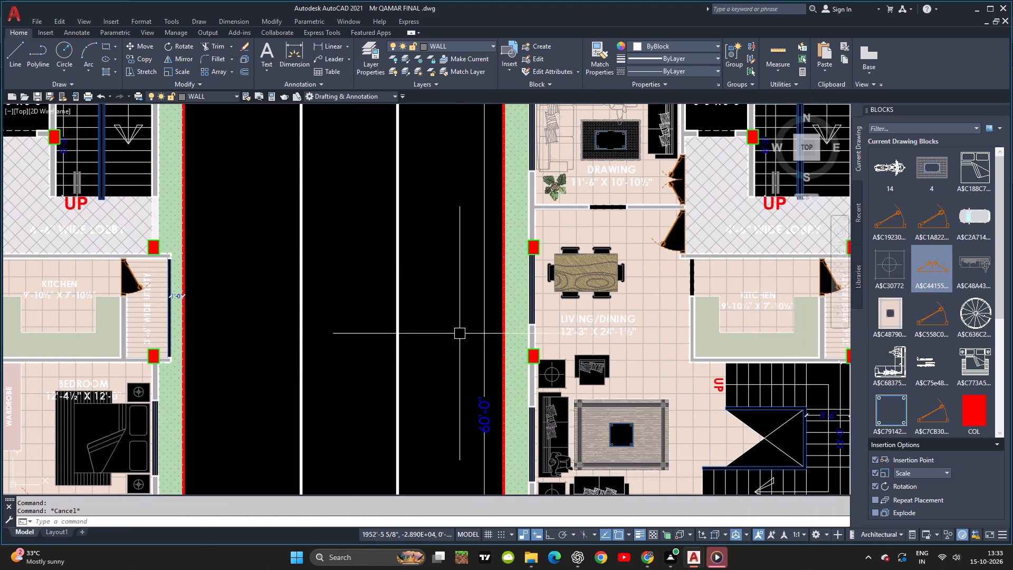
{"action": "middle_click_drag", "start_coordinate": [478, 336], "coordinate": [358, 307]}
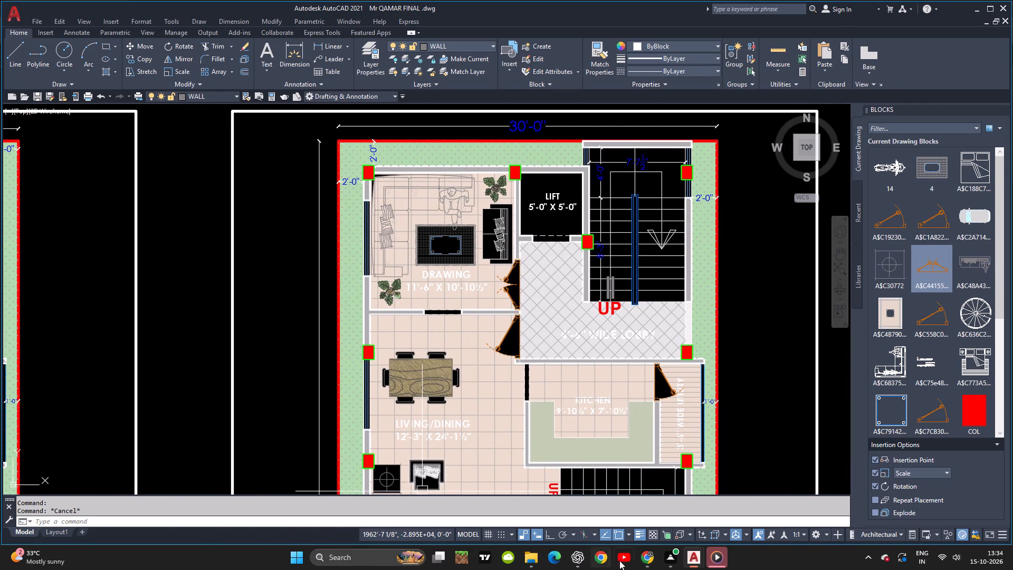
Close the Media Player window.
{"action": "left_click", "coordinate": [715, 563]}
{"action": "left_click", "coordinate": [1008, 0]}
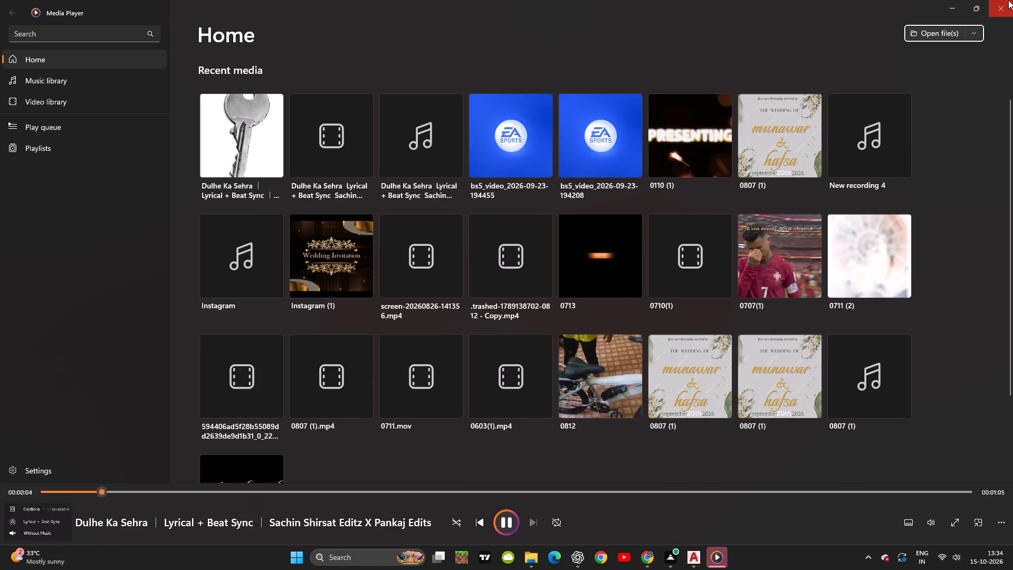
Copy the six lines of the right-hand bedroom's outer-wall window beside the bed, including both end lines, to the clipboard.
{"action": "scroll", "coordinate": [577, 469], "scroll_direction": "down", "scroll_amount": 2}
{"action": "middle_click_drag", "start_coordinate": [575, 461], "coordinate": [574, 458]}
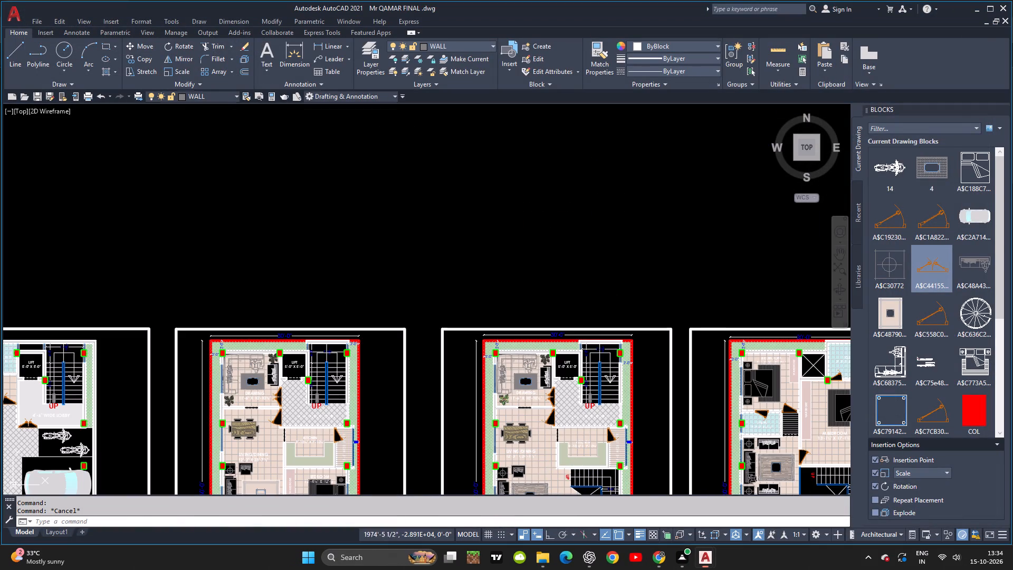
{"action": "middle_click_drag", "start_coordinate": [574, 458], "coordinate": [567, 355]}
{"action": "middle_click_drag", "start_coordinate": [589, 417], "coordinate": [597, 278]}
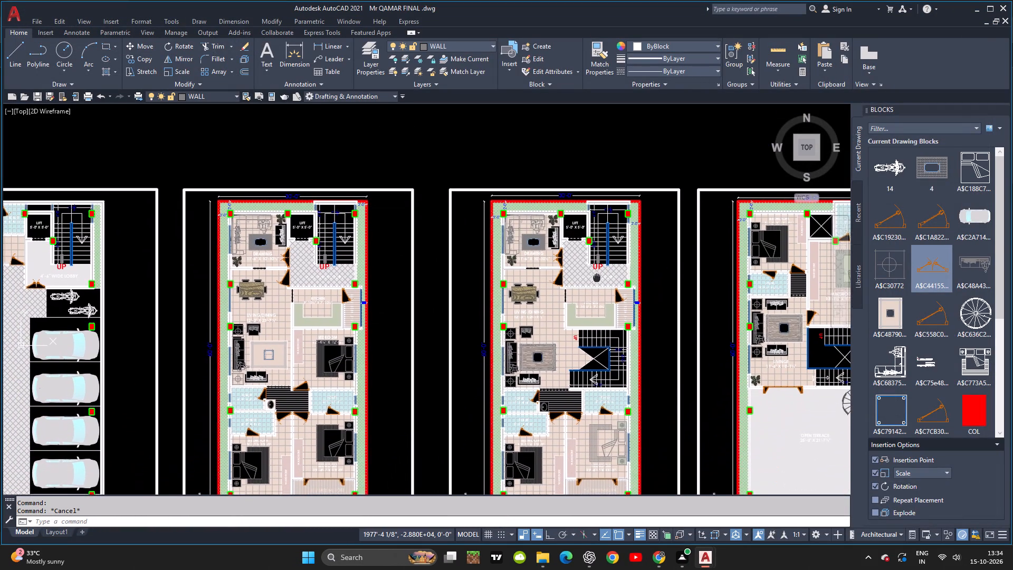
{"action": "middle_click_drag", "start_coordinate": [597, 278], "coordinate": [555, 249]}
{"action": "scroll", "coordinate": [585, 406], "scroll_direction": "up", "scroll_amount": 4}
{"action": "scroll", "coordinate": [595, 406], "scroll_direction": "down", "scroll_amount": 1}
{"action": "middle_click_drag", "start_coordinate": [594, 380], "coordinate": [595, 364]}
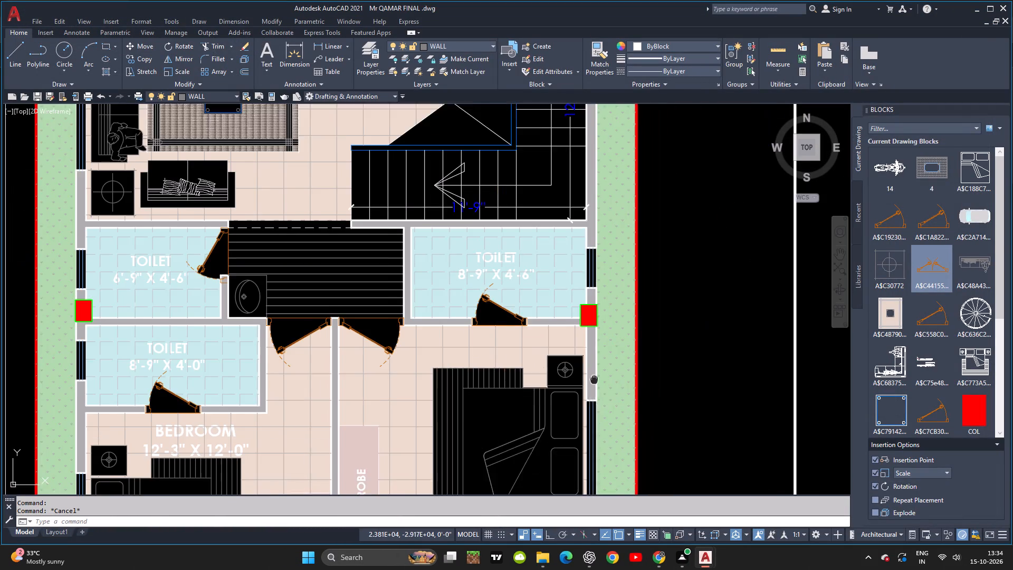
{"action": "middle_click_drag", "start_coordinate": [595, 364], "coordinate": [595, 344]}
{"action": "scroll", "coordinate": [606, 389], "scroll_direction": "up", "scroll_amount": 2}
{"action": "left_click", "coordinate": [574, 388]}
{"action": "left_click", "coordinate": [565, 393]}
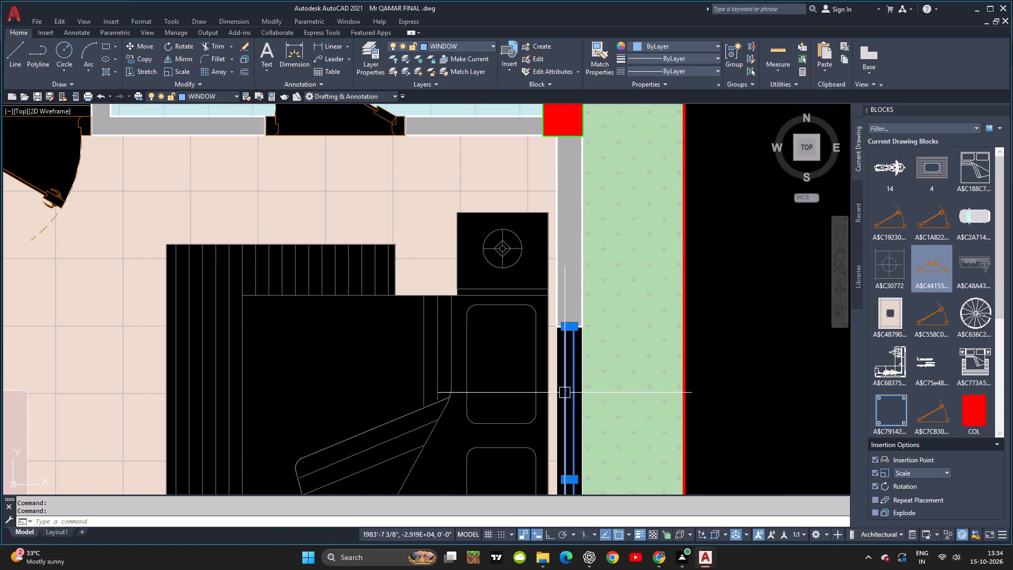
{"action": "scroll", "coordinate": [561, 391], "scroll_direction": "down", "scroll_amount": 1}
{"action": "middle_click_drag", "start_coordinate": [555, 386], "coordinate": [561, 293]}
{"action": "scroll", "coordinate": [568, 340], "scroll_direction": "up", "scroll_amount": 3}
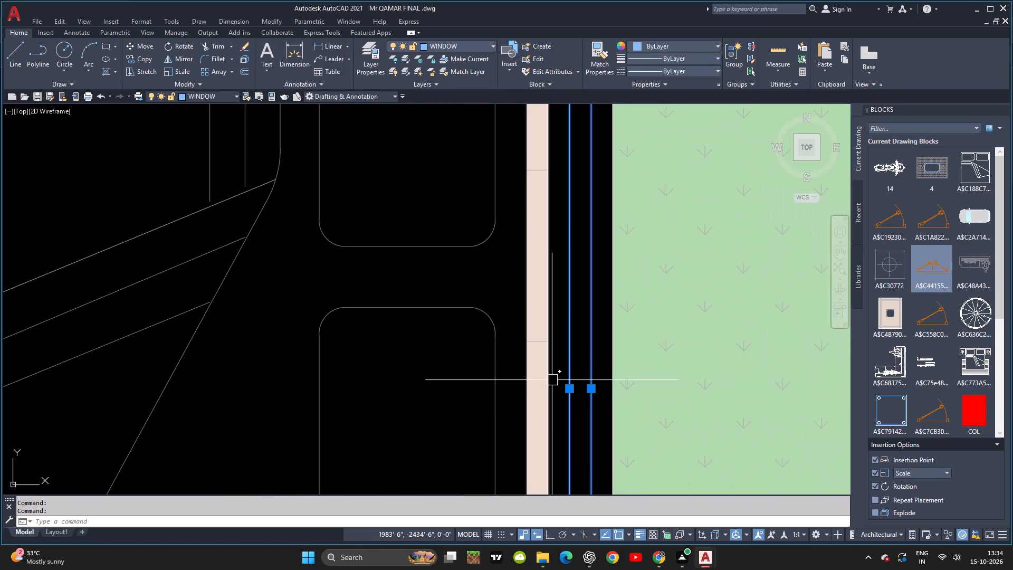
{"action": "left_click", "coordinate": [552, 379]}
{"action": "scroll", "coordinate": [564, 386], "scroll_direction": "down", "scroll_amount": 3}
{"action": "scroll", "coordinate": [579, 343], "scroll_direction": "up", "scroll_amount": 3}
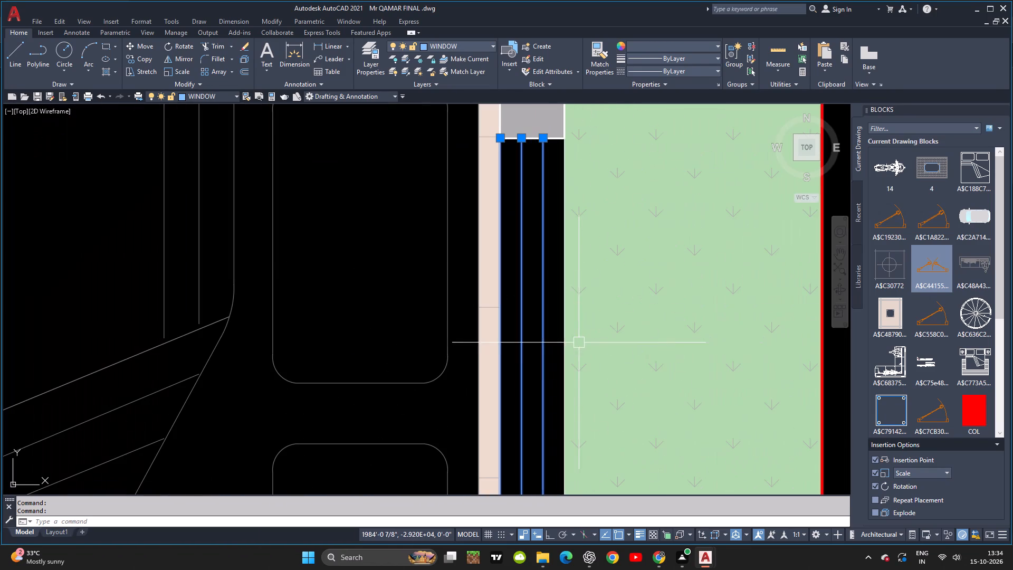
{"action": "left_click", "coordinate": [560, 365]}
{"action": "scroll", "coordinate": [554, 141], "scroll_direction": "up", "scroll_amount": 2}
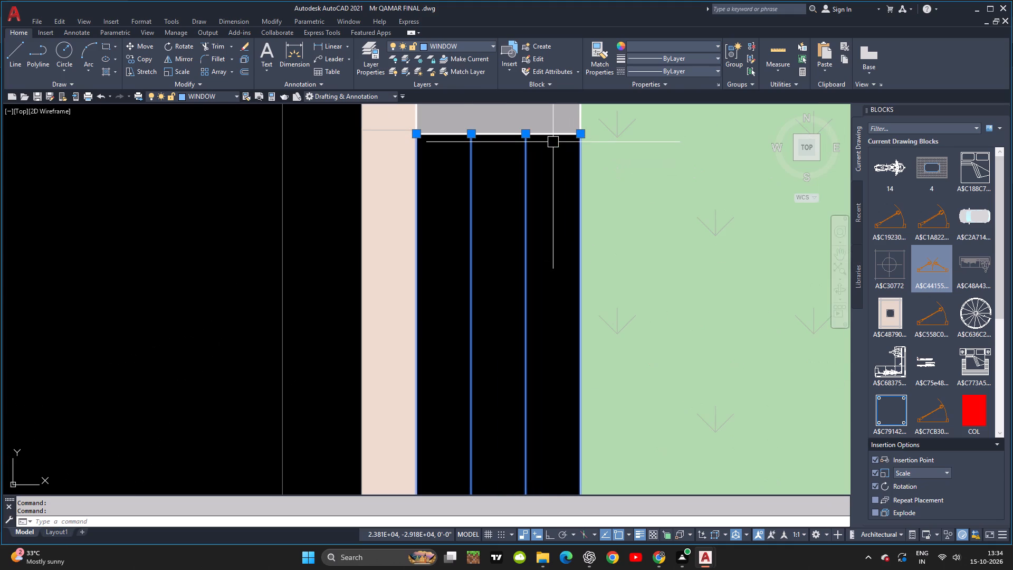
{"action": "left_click", "coordinate": [550, 137]}
{"action": "scroll", "coordinate": [549, 253], "scroll_direction": "down", "scroll_amount": 2}
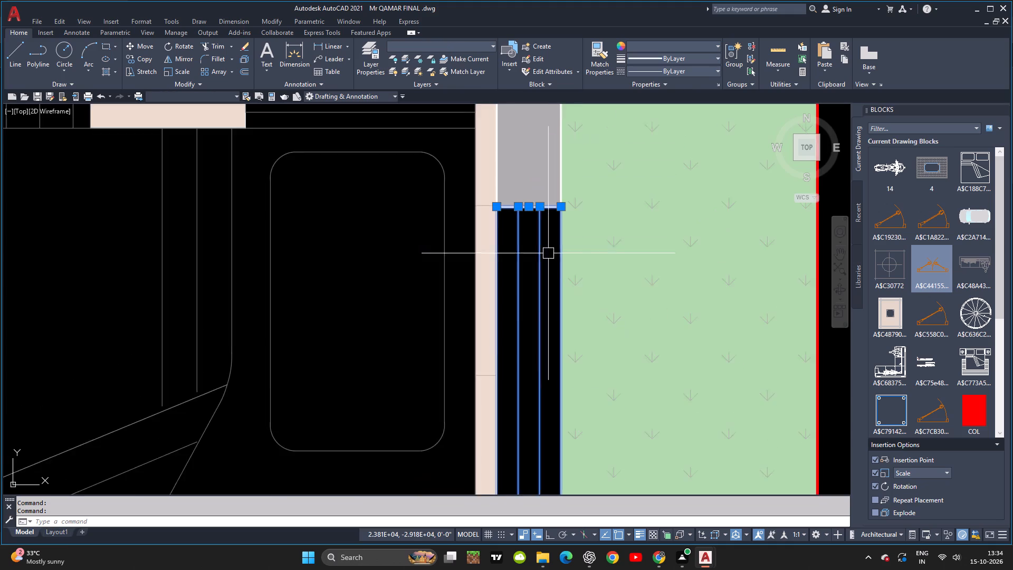
{"action": "middle_click_drag", "start_coordinate": [536, 241], "coordinate": [503, 112]}
{"action": "middle_click_drag", "start_coordinate": [516, 299], "coordinate": [468, 135]}
{"action": "scroll", "coordinate": [468, 128], "scroll_direction": "down", "scroll_amount": 2}
{"action": "middle_click_drag", "start_coordinate": [445, 369], "coordinate": [446, 336]}
{"action": "scroll", "coordinate": [462, 397], "scroll_direction": "up", "scroll_amount": 4}
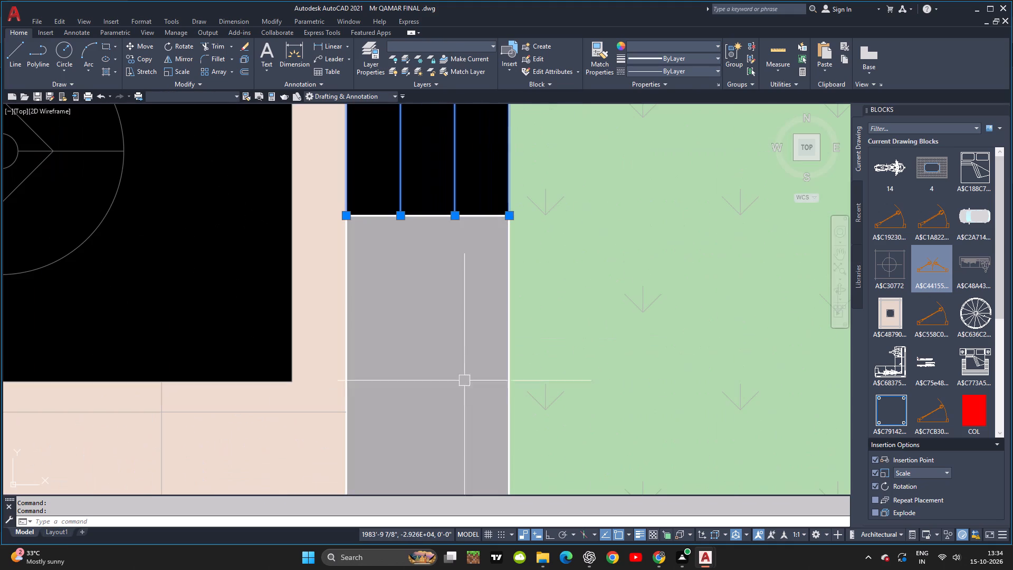
{"action": "left_click", "coordinate": [425, 213]}
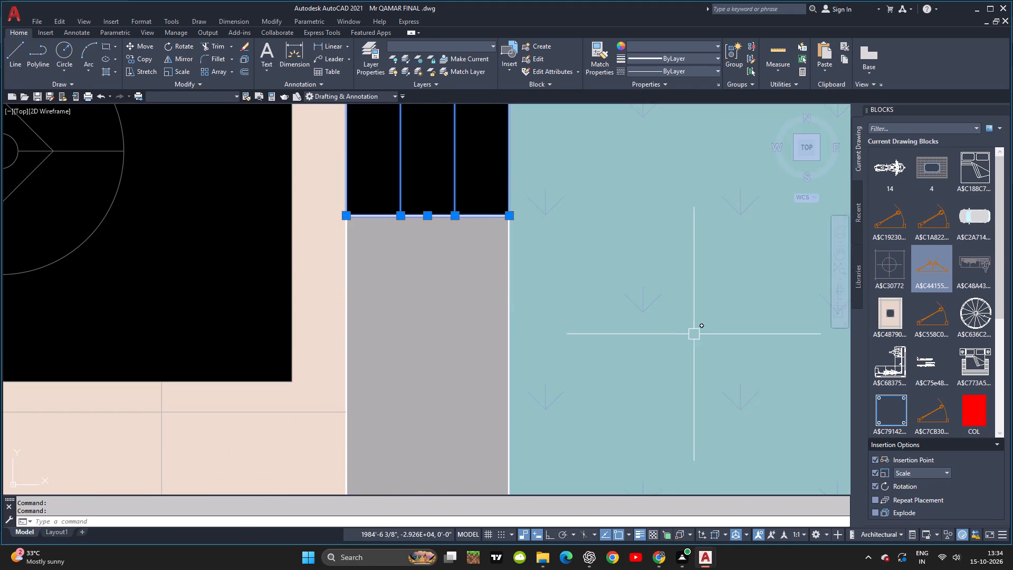
{"action": "key", "text": "ctrl+c"}
Switch to Drawing1.dwg and paste the copied window upright in the empty space between the floor plan and the loose door.
{"action": "key", "text": "alt+Tab"}
{"action": "key", "text": "alt+Tab"}
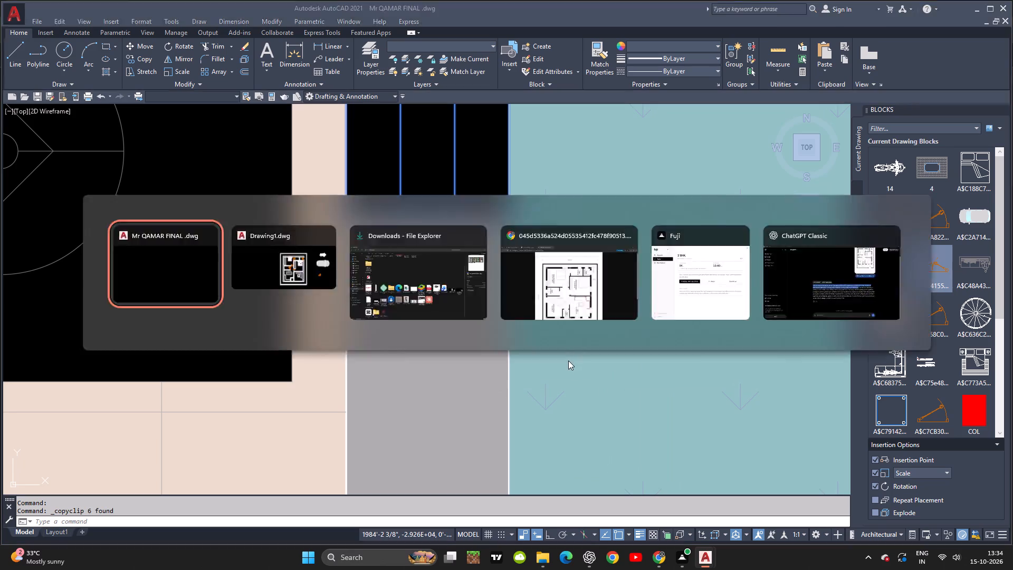
{"action": "key", "text": "alt+Tab"}
{"action": "key", "text": "alt+Tab"}
{"action": "key", "text": "alt+8"}
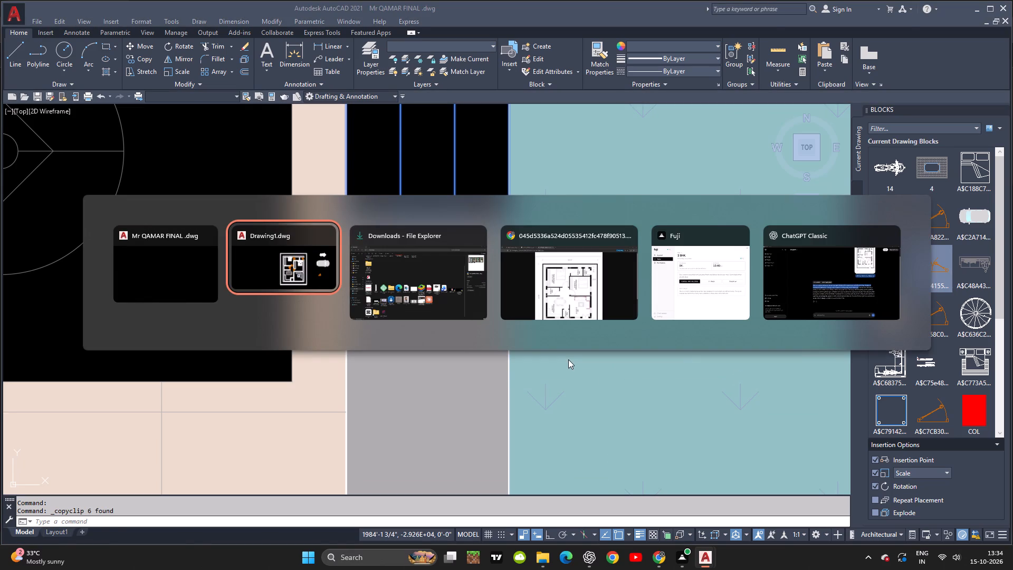
{"action": "middle_click_drag", "start_coordinate": [548, 330], "coordinate": [312, 308]}
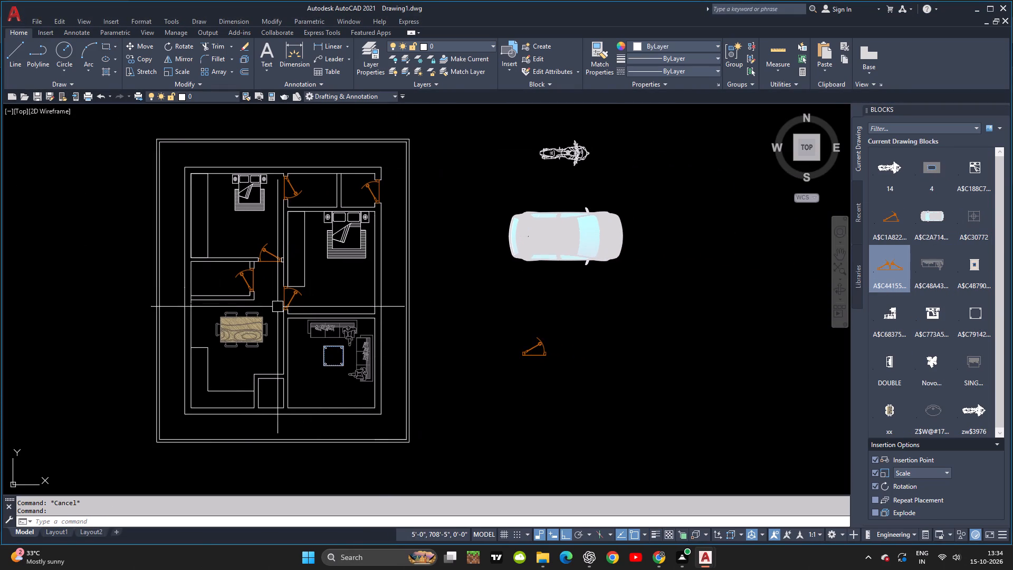
{"action": "key", "text": "ctrl+v"}
{"action": "left_click", "coordinate": [473, 367]}
{"action": "scroll", "coordinate": [490, 358], "scroll_direction": "up", "scroll_amount": 4}
{"action": "scroll", "coordinate": [490, 356], "scroll_direction": "down", "scroll_amount": 1}
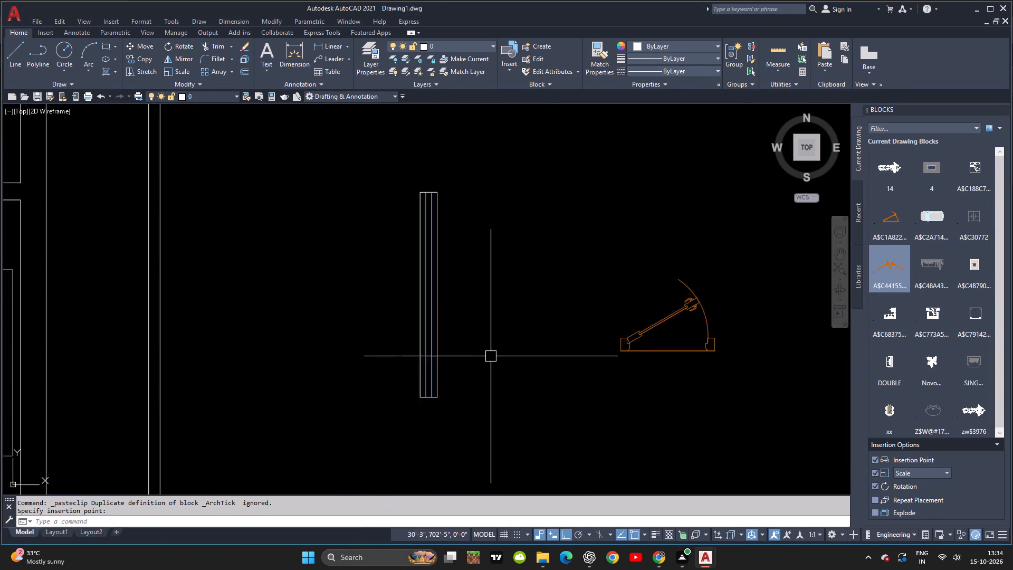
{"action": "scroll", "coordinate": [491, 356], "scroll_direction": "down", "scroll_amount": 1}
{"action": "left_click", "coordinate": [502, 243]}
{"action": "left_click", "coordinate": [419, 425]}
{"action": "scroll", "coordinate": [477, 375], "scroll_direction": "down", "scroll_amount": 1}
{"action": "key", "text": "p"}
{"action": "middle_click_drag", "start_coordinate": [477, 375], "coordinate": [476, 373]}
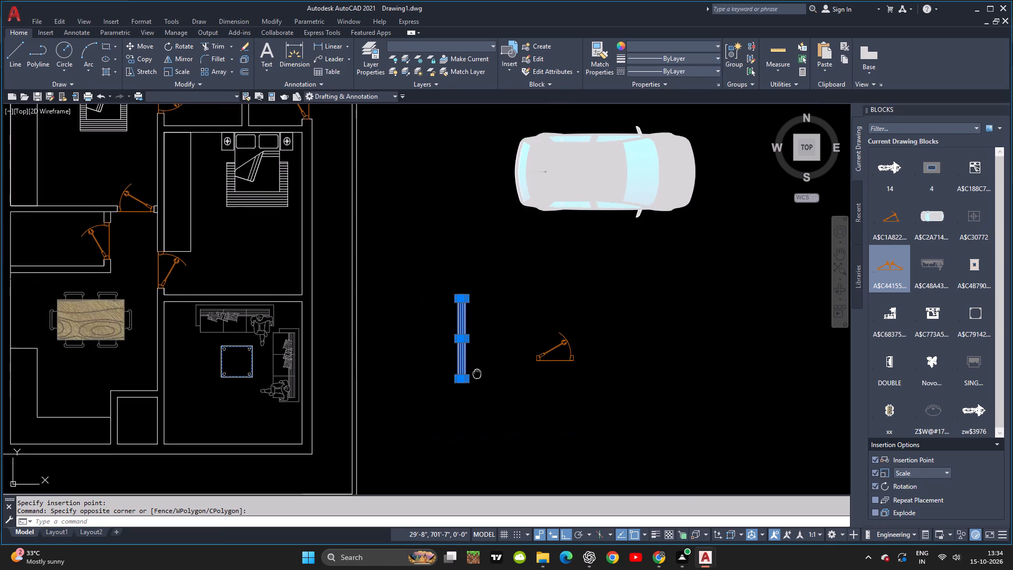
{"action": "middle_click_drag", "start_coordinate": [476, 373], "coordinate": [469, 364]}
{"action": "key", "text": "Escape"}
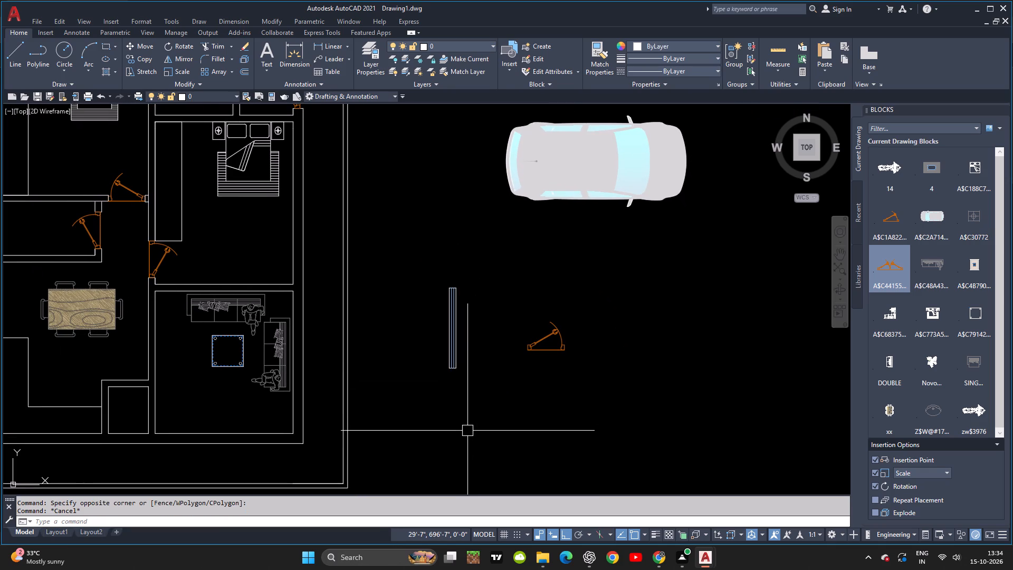
Check the pasted window's long edge with an aligned dimension, without placing the dimension.
{"action": "key", "text": "d"}
{"action": "key", "text": "a"}
{"action": "key", "text": "space"}
{"action": "key", "text": "space"}
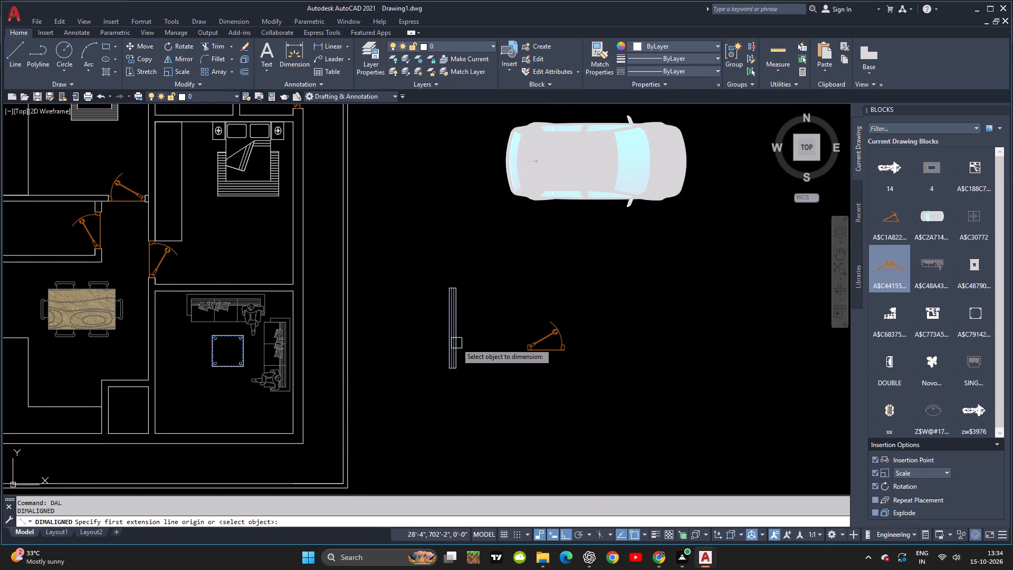
{"action": "scroll", "coordinate": [456, 343], "scroll_direction": "up", "scroll_amount": 3}
{"action": "left_click", "coordinate": [459, 317]}
{"action": "key", "text": "Escape"}
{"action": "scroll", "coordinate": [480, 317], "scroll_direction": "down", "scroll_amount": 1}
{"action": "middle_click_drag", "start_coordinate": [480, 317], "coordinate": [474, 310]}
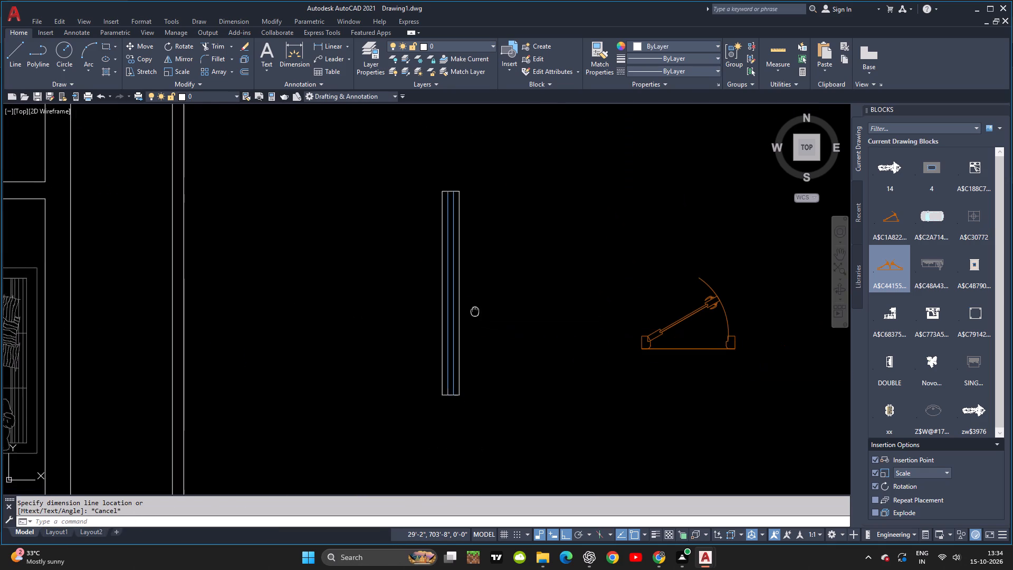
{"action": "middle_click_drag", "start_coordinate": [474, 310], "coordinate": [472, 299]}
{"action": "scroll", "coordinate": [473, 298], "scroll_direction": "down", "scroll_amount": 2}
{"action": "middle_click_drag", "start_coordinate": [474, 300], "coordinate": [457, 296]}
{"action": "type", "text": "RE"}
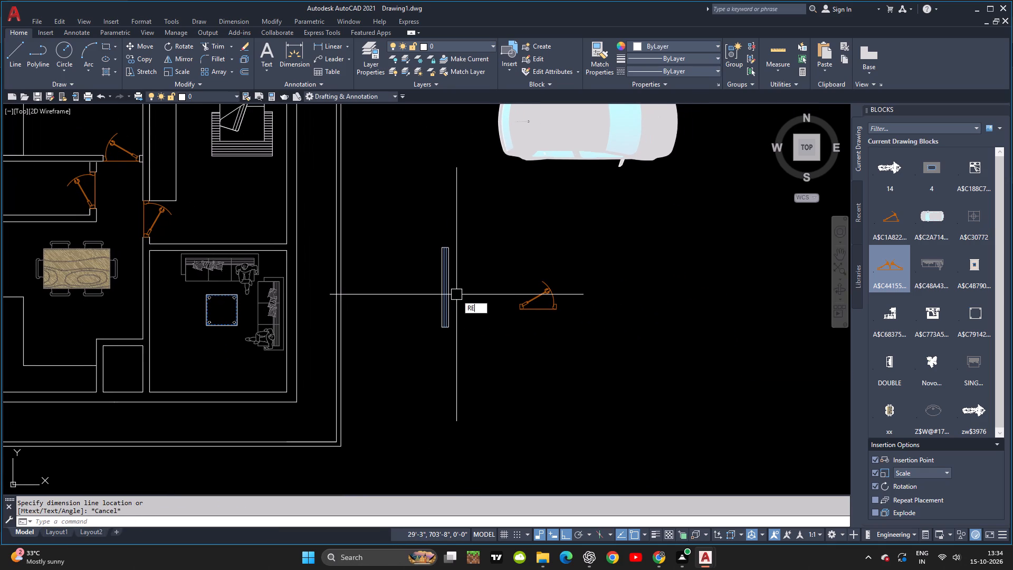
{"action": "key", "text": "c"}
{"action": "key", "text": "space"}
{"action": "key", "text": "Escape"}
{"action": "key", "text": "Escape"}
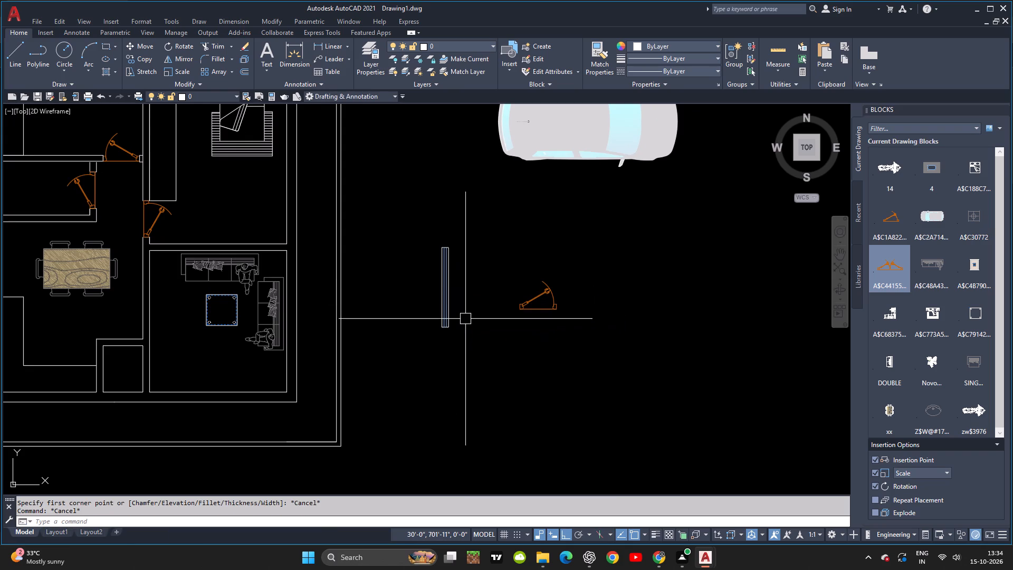
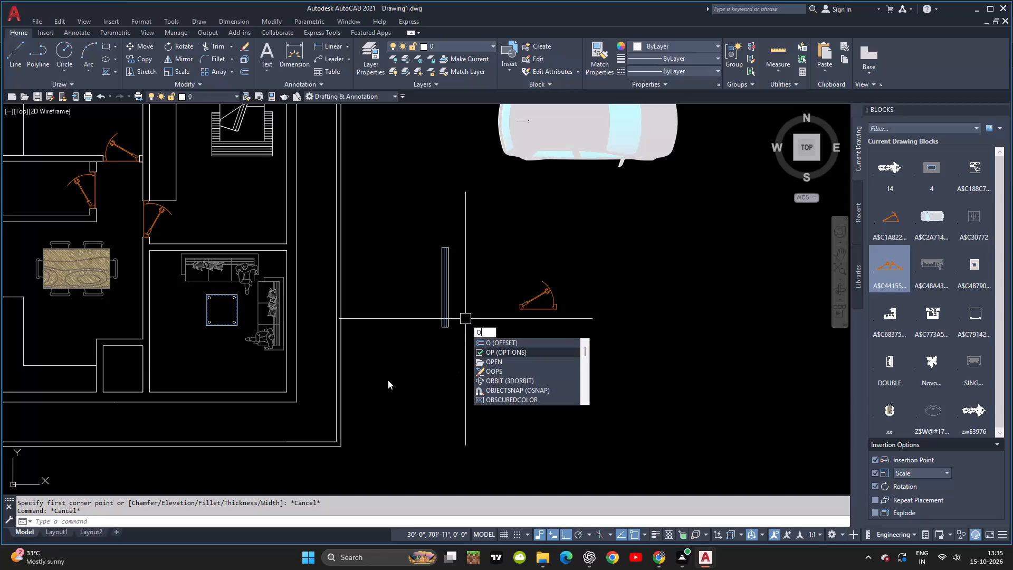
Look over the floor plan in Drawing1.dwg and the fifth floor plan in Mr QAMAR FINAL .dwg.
{"action": "scroll", "coordinate": [333, 360], "scroll_direction": "down", "scroll_amount": 3}
{"action": "middle_click_drag", "start_coordinate": [350, 356], "coordinate": [353, 356]}
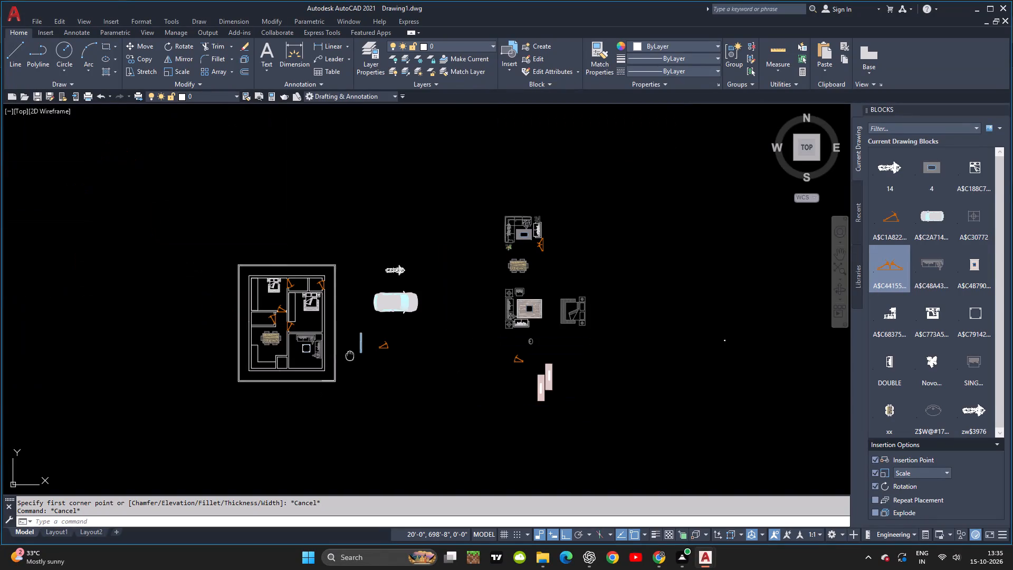
{"action": "middle_click_drag", "start_coordinate": [353, 356], "coordinate": [421, 347]}
{"action": "scroll", "coordinate": [386, 325], "scroll_direction": "up", "scroll_amount": 2}
{"action": "key", "text": "Escape"}
{"action": "key", "text": "alt+Tab"}
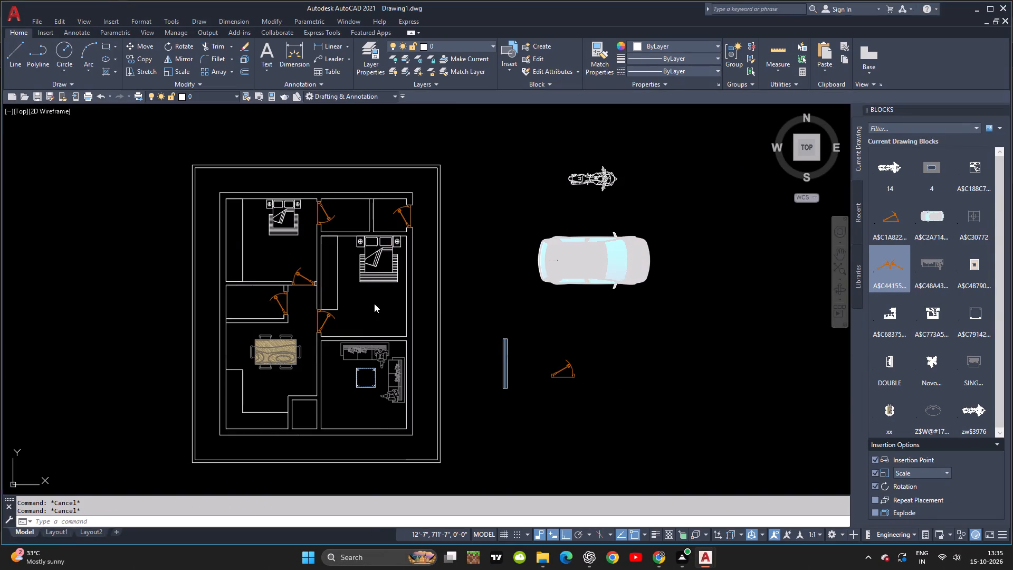
{"action": "scroll", "coordinate": [390, 315], "scroll_direction": "down", "scroll_amount": 6}
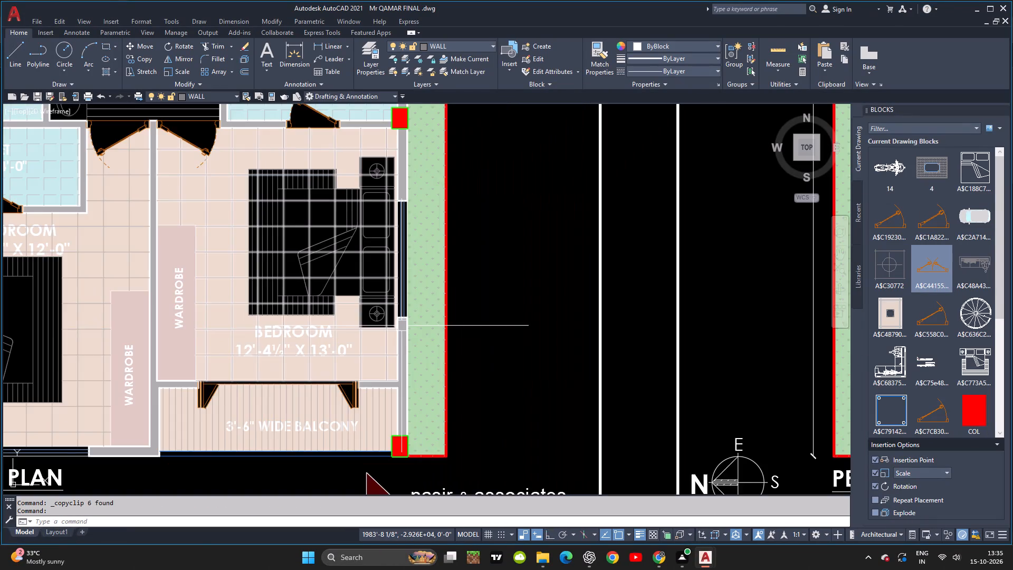
{"action": "scroll", "coordinate": [402, 326], "scroll_direction": "down", "scroll_amount": 2}
{"action": "middle_click_drag", "start_coordinate": [402, 327], "coordinate": [451, 419]}
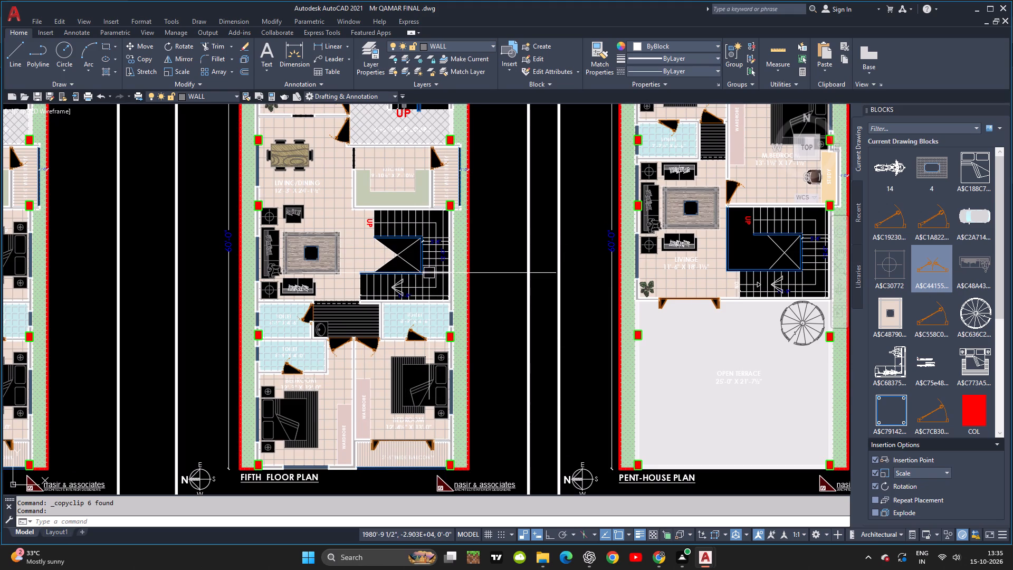
{"action": "key", "text": "alt+Tab"}
{"action": "key", "text": "alt+Tab"}
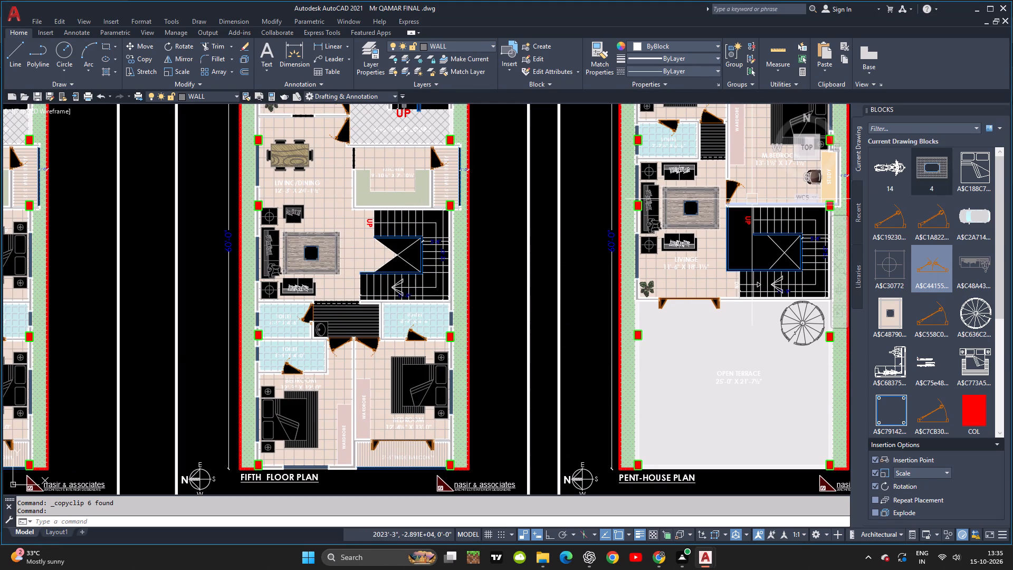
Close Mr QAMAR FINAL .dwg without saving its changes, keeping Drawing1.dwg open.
{"action": "left_click", "coordinate": [1000, 8]}
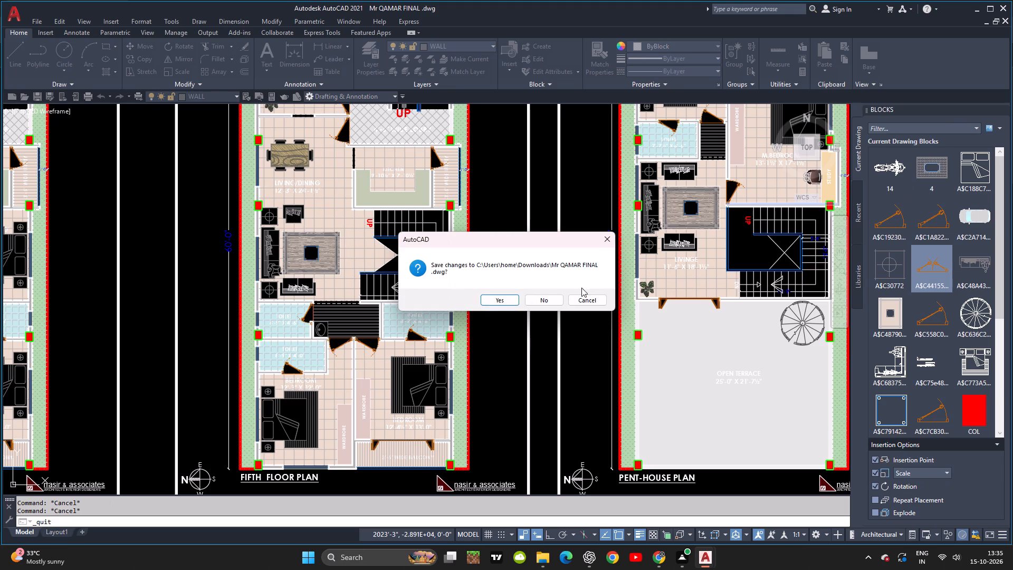
{"action": "left_click", "coordinate": [544, 302]}
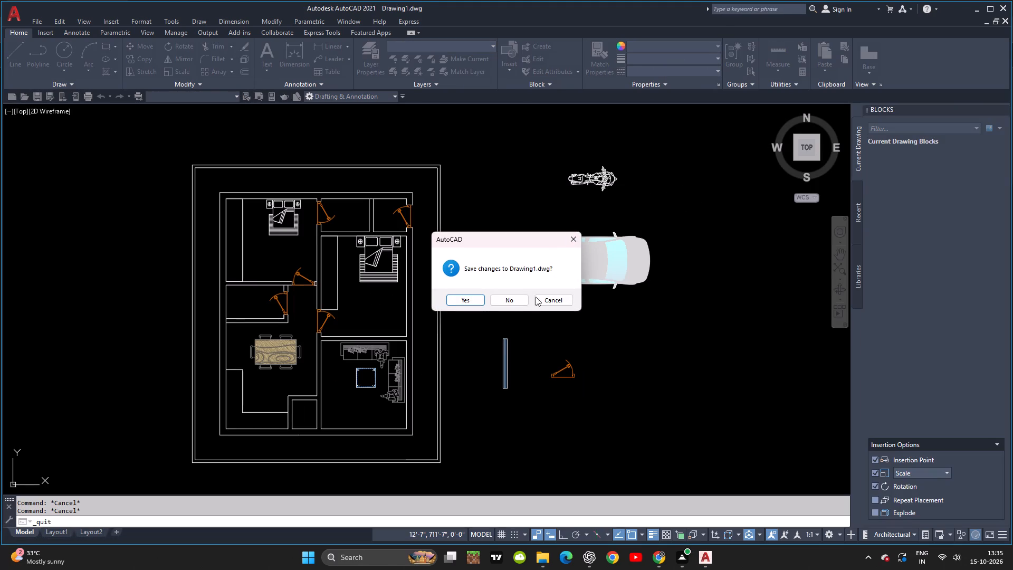
{"action": "left_click", "coordinate": [568, 237]}
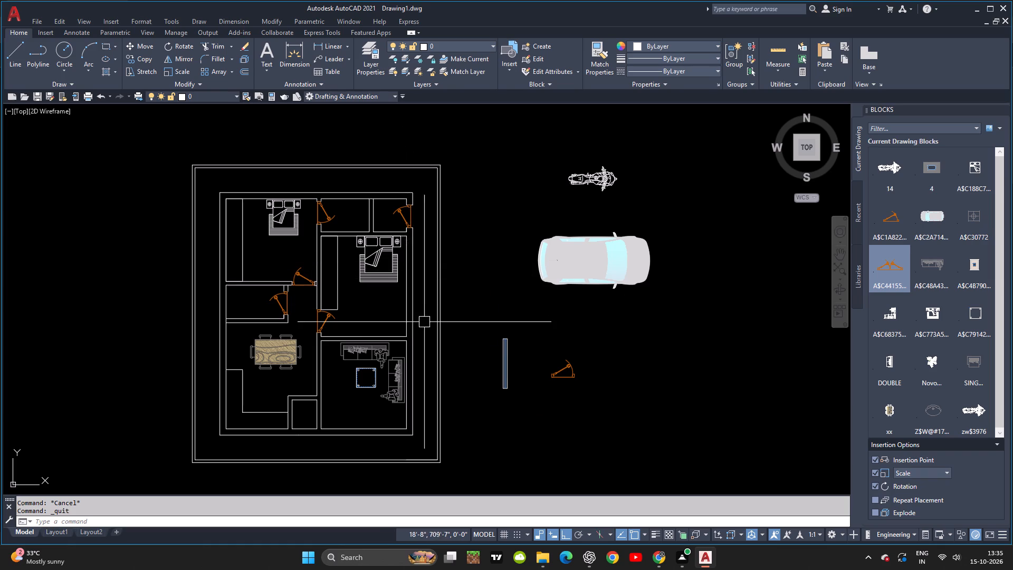
Switch to the browser's reference floor plan image, examine the window positions in the outer walls, and return to Drawing1.dwg.
{"action": "scroll", "coordinate": [349, 321], "scroll_direction": "up", "scroll_amount": 1}
{"action": "scroll", "coordinate": [386, 311], "scroll_direction": "down", "scroll_amount": 2}
{"action": "middle_click_drag", "start_coordinate": [374, 308], "coordinate": [368, 308]}
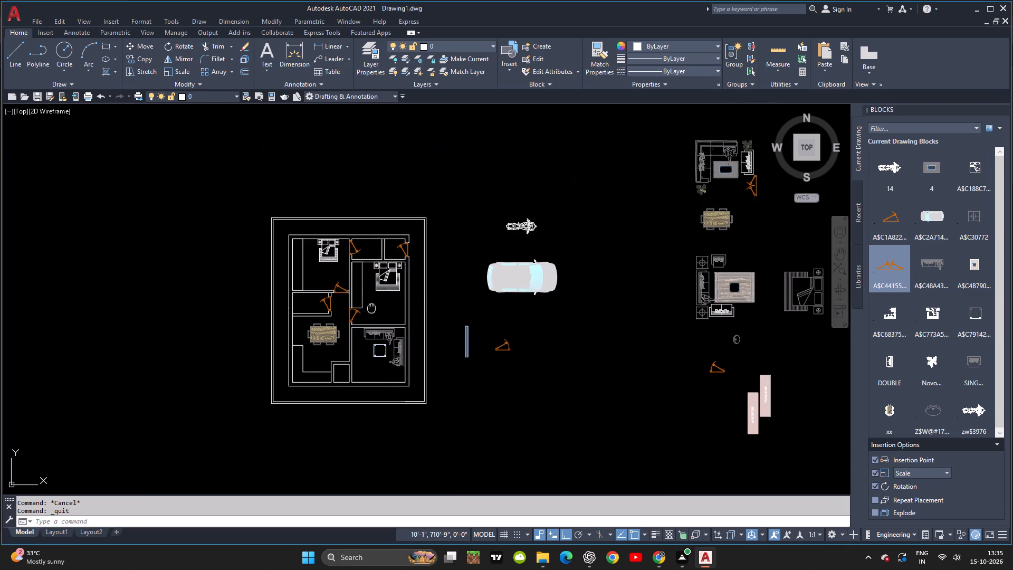
{"action": "middle_click_drag", "start_coordinate": [368, 308], "coordinate": [342, 302]}
{"action": "scroll", "coordinate": [421, 283], "scroll_direction": "up", "scroll_amount": 1}
{"action": "key", "text": "alt+Tab"}
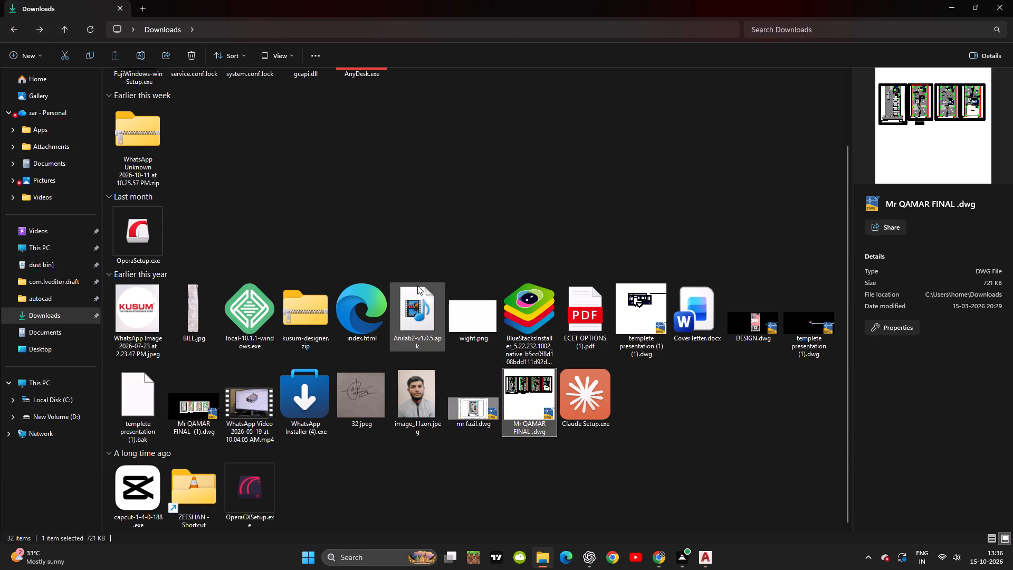
{"action": "key", "text": "alt+Tab"}
{"action": "key", "text": "alt+Tab"}
{"action": "key", "text": "alt+Tab"}
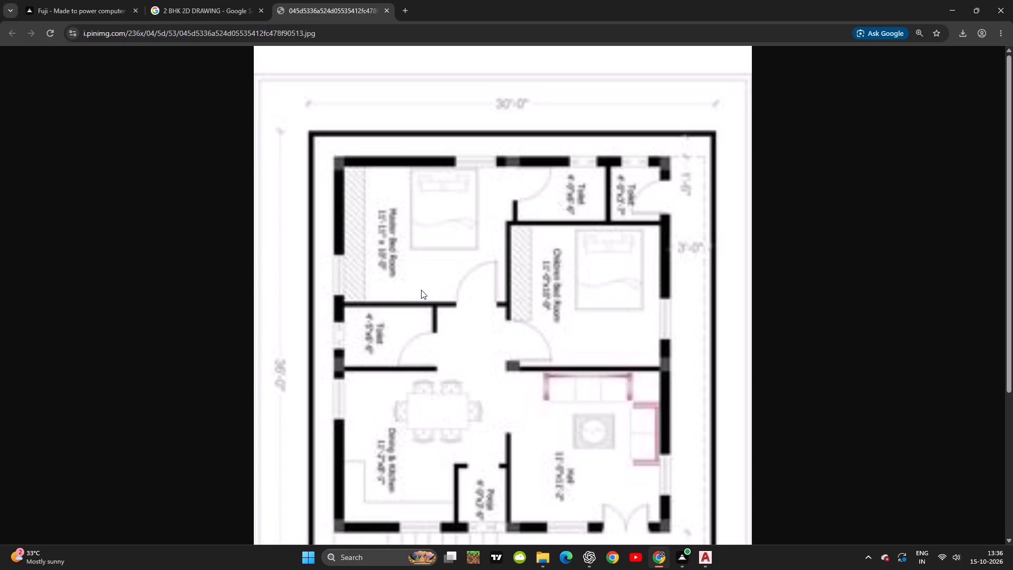
{"action": "key", "text": "alt+Tab"}
Draw a 3' by 9" rectangle for a window within the master bedroom's upper outer wall, starting on the inner wall line above the bed.
{"action": "middle_click_drag", "start_coordinate": [265, 243], "coordinate": [309, 272]}
{"action": "scroll", "coordinate": [283, 241], "scroll_direction": "up", "scroll_amount": 3}
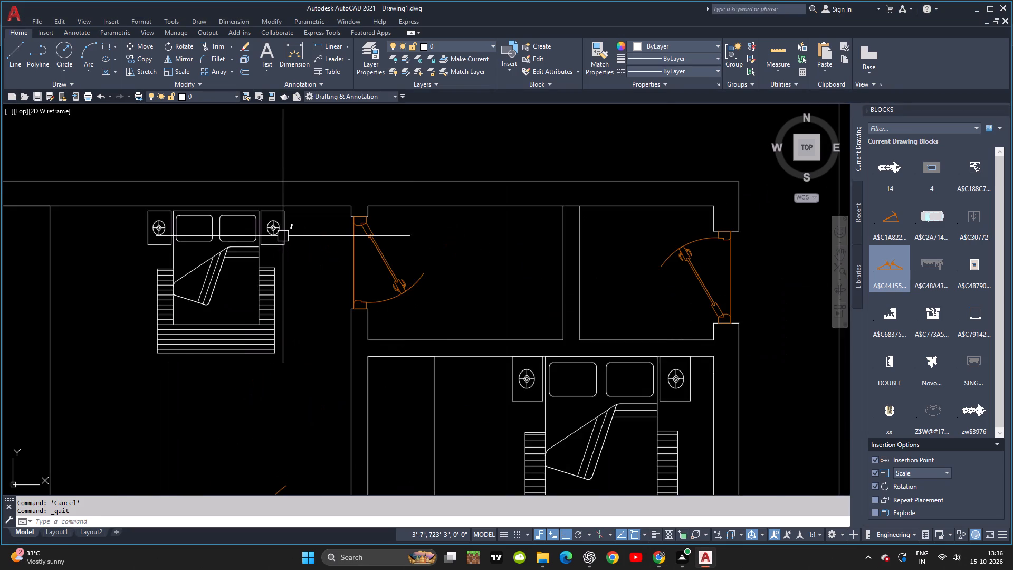
{"action": "scroll", "coordinate": [283, 236], "scroll_direction": "up", "scroll_amount": 1}
{"action": "key", "text": "r"}
{"action": "key", "text": "e"}
{"action": "key", "text": "x"}
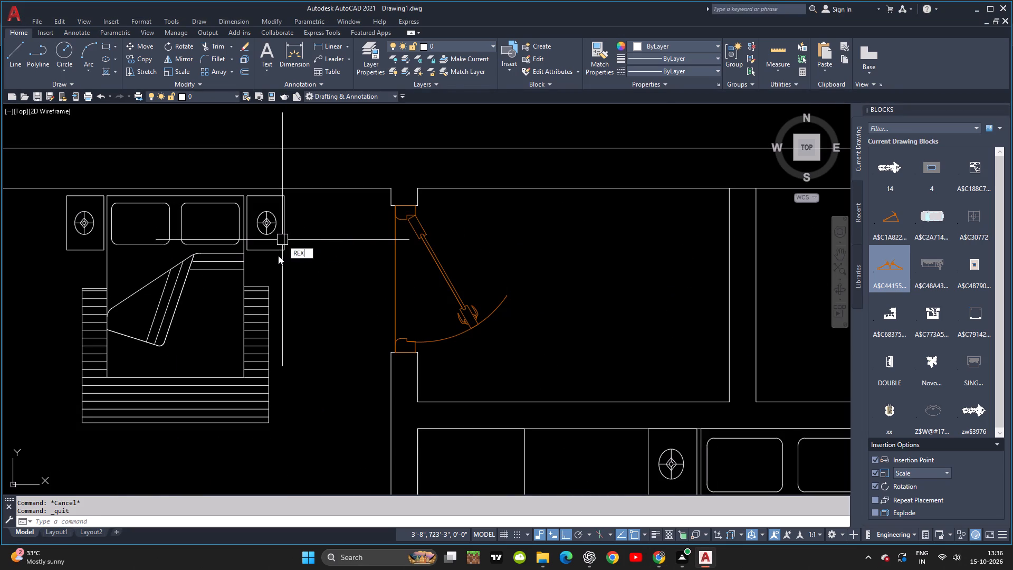
{"action": "key", "text": "BackSpace"}
{"action": "type", "text": "C"}
{"action": "key", "text": "space"}
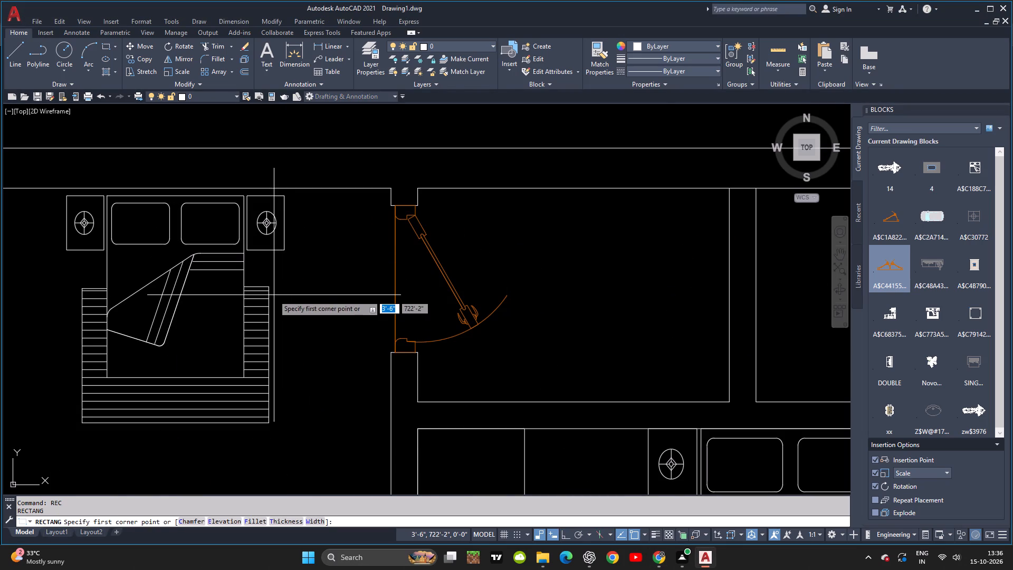
{"action": "left_click", "coordinate": [218, 190]}
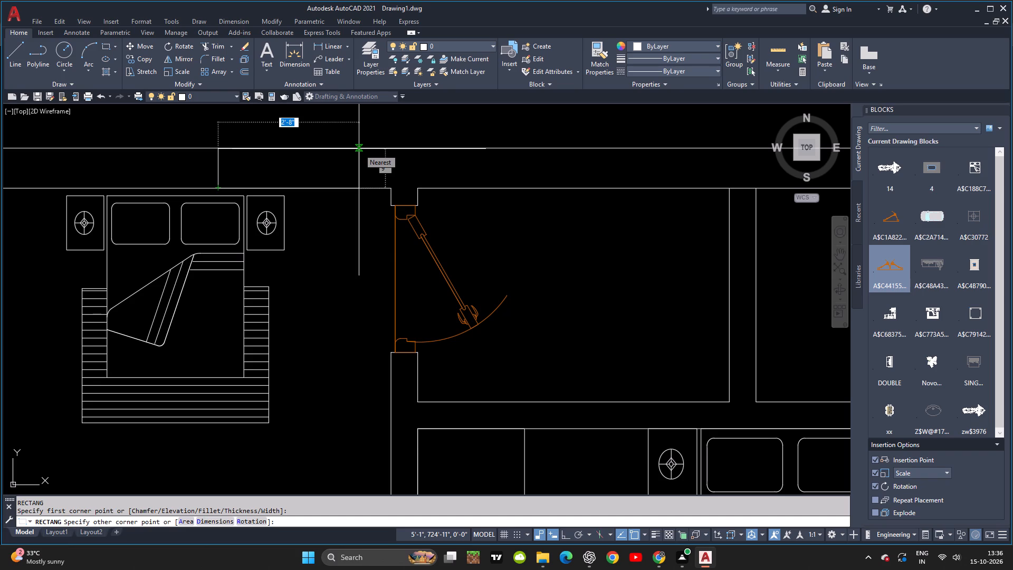
{"action": "type", "text": "3'"}
{"action": "key", "text": "comma"}
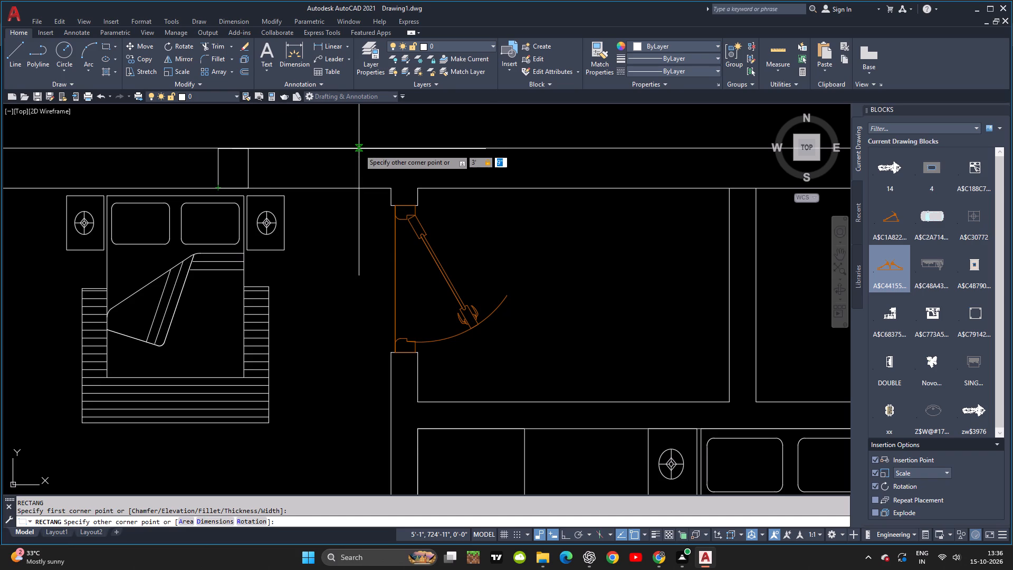
{"action": "key", "text": "9"}
{"action": "key", "text": "Return"}
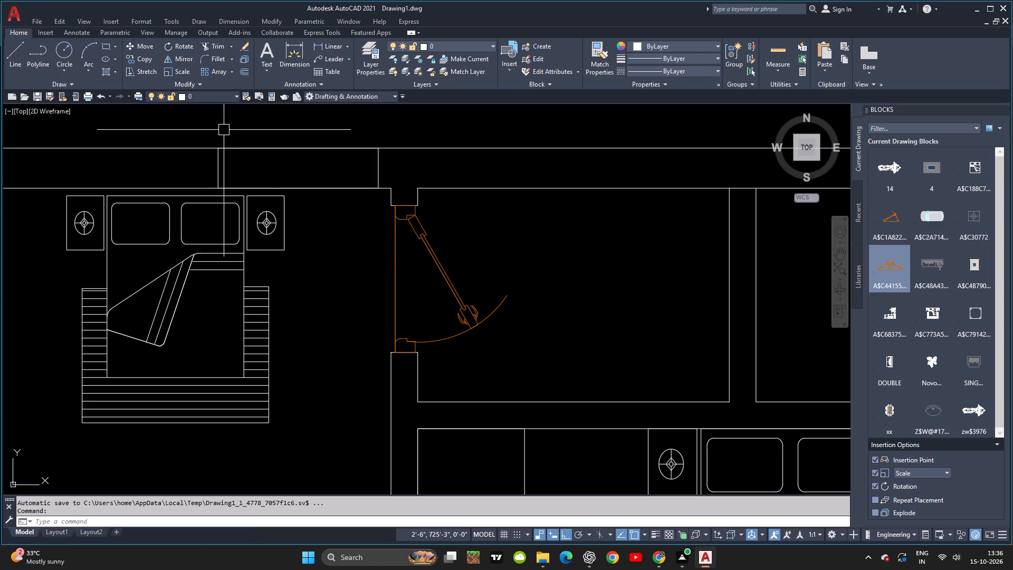
Draw a horizontal line through the middle of the window rectangle, from one short side to the other.
{"action": "middle_click_drag", "start_coordinate": [499, 244], "coordinate": [429, 239]}
{"action": "middle_click_drag", "start_coordinate": [457, 243], "coordinate": [429, 239]}
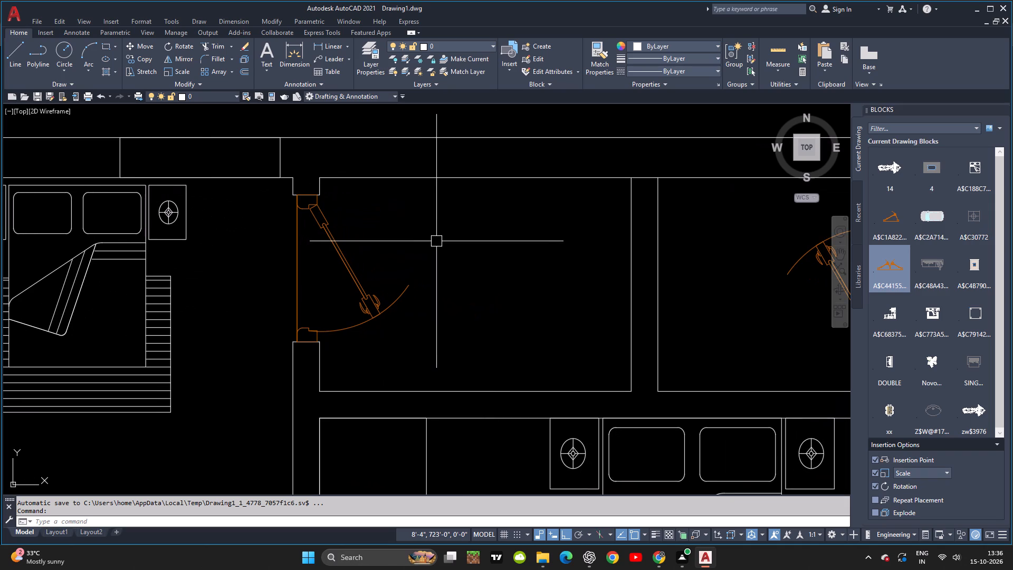
{"action": "key", "text": "l"}
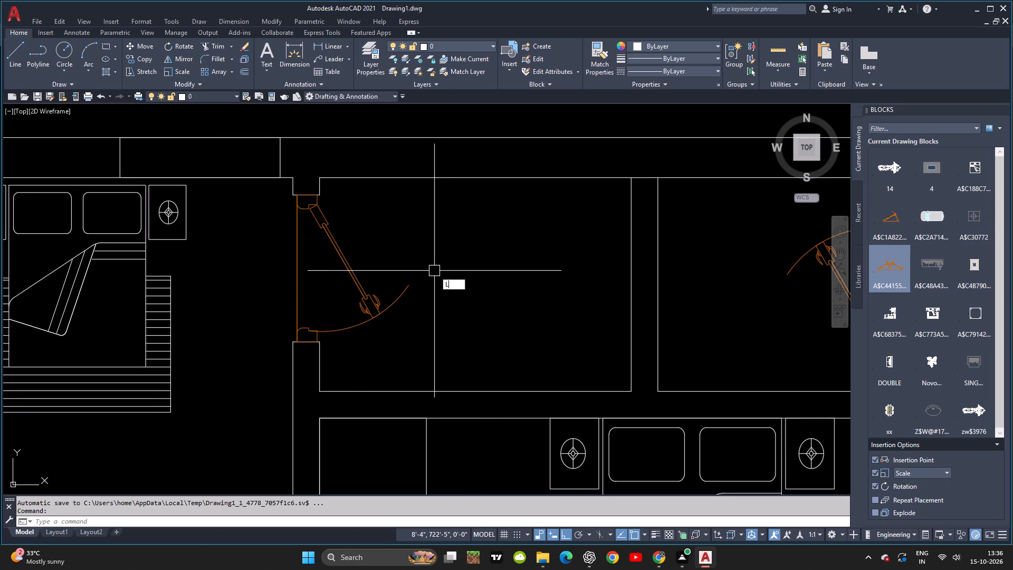
{"action": "key", "text": "space"}
{"action": "left_click", "coordinate": [120, 159]}
{"action": "key", "text": "e"}
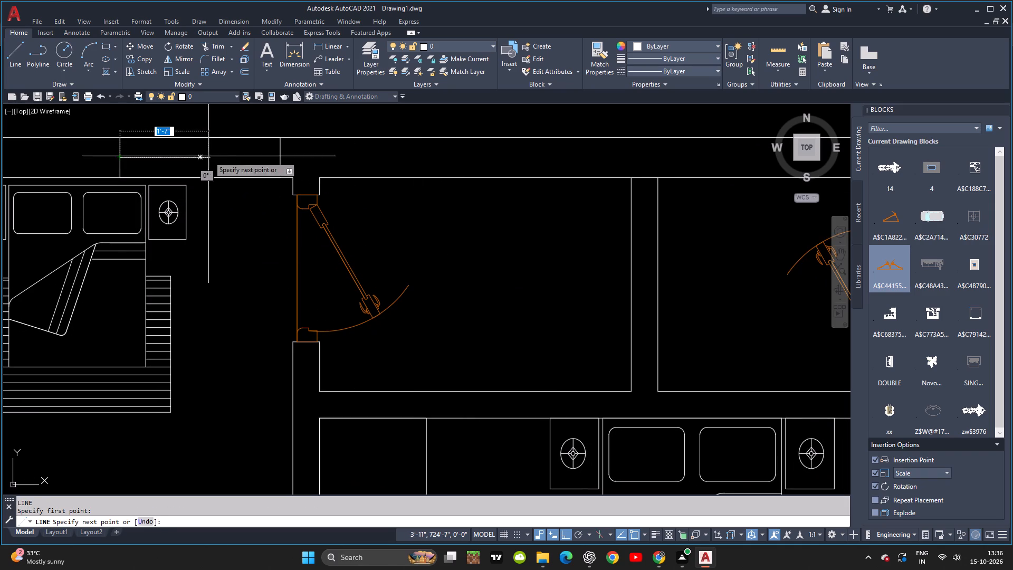
{"action": "left_click", "coordinate": [282, 160]}
{"action": "key", "text": "Escape"}
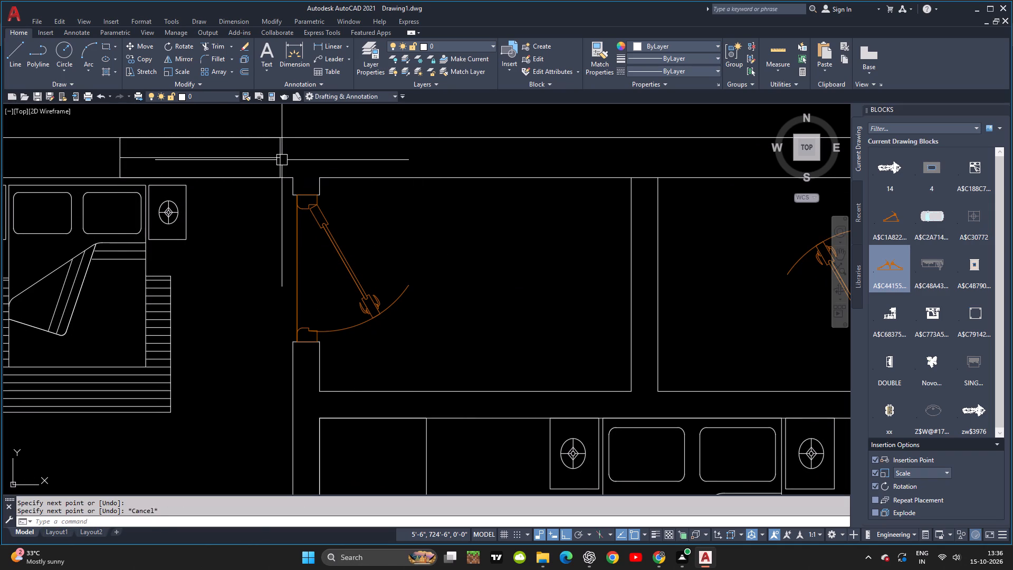
{"action": "key", "text": "Escape"}
Offset the window's centre line by 2" to both its upper and lower sides.
{"action": "type", "text": "O 2"}
{"action": "key", "text": "space"}
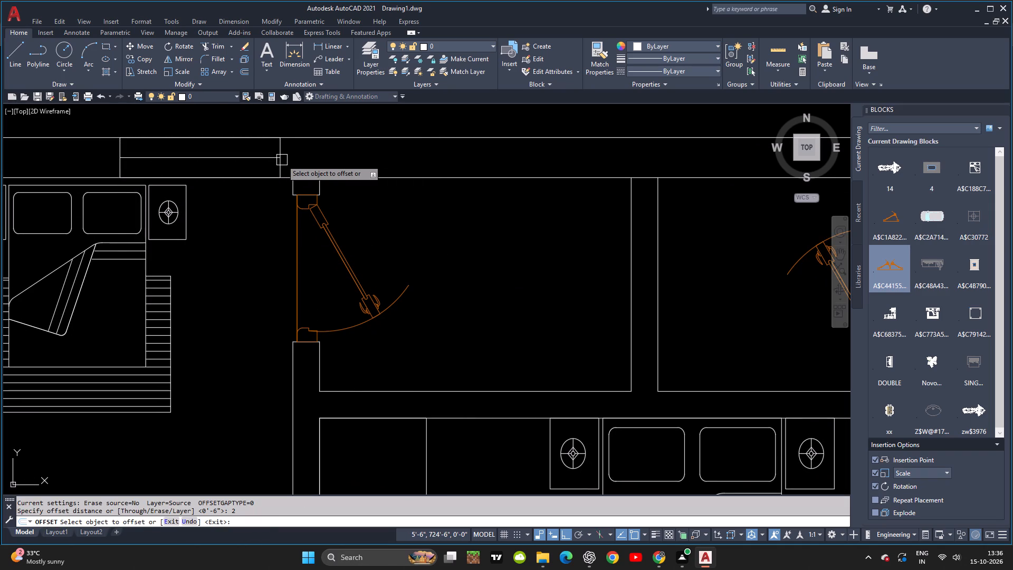
{"action": "left_click", "coordinate": [266, 157]}
{"action": "left_click", "coordinate": [251, 121]}
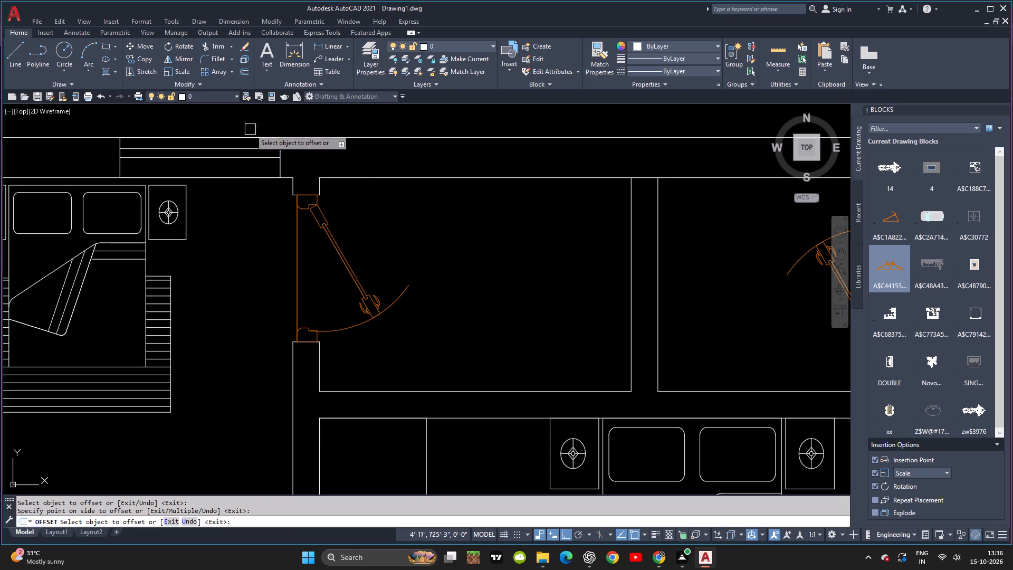
{"action": "left_click", "coordinate": [243, 157]}
{"action": "left_click", "coordinate": [236, 207]}
{"action": "key", "text": "Escape"}
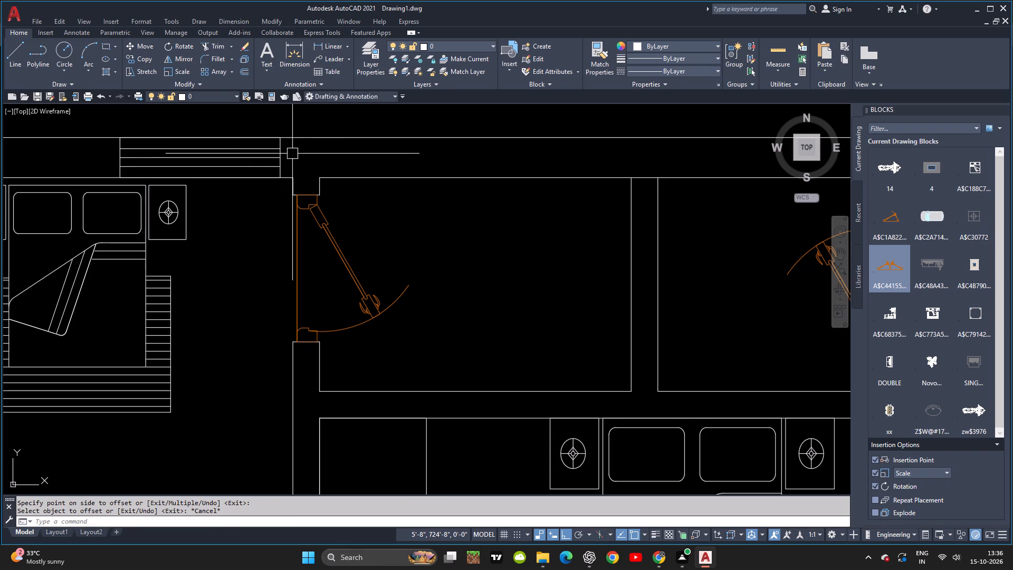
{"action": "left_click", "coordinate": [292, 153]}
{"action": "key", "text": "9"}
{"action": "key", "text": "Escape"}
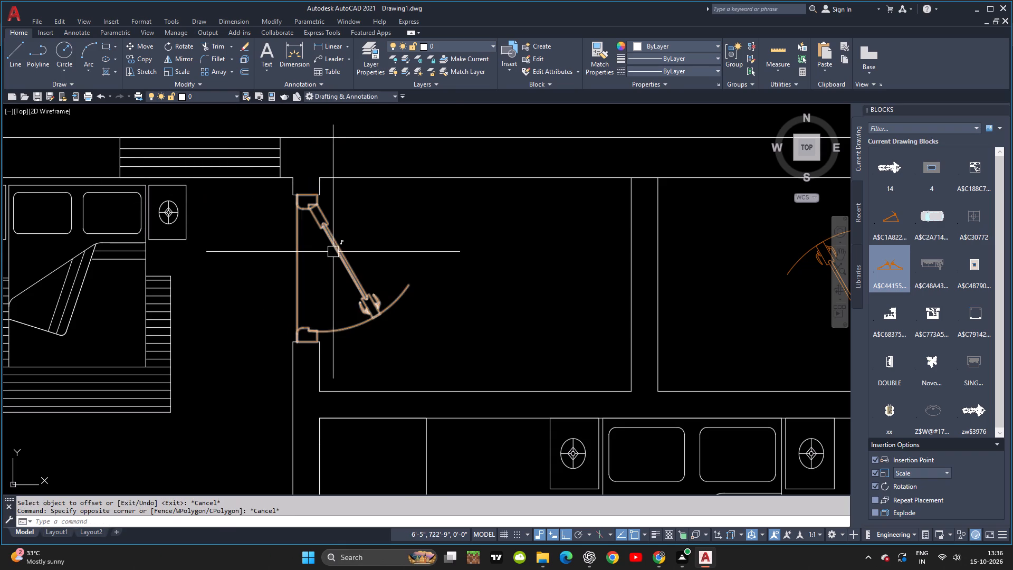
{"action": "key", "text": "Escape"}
Examine the WINDOW layer's colour in the layer properties without changing it.
{"action": "left_click", "coordinate": [375, 47]}
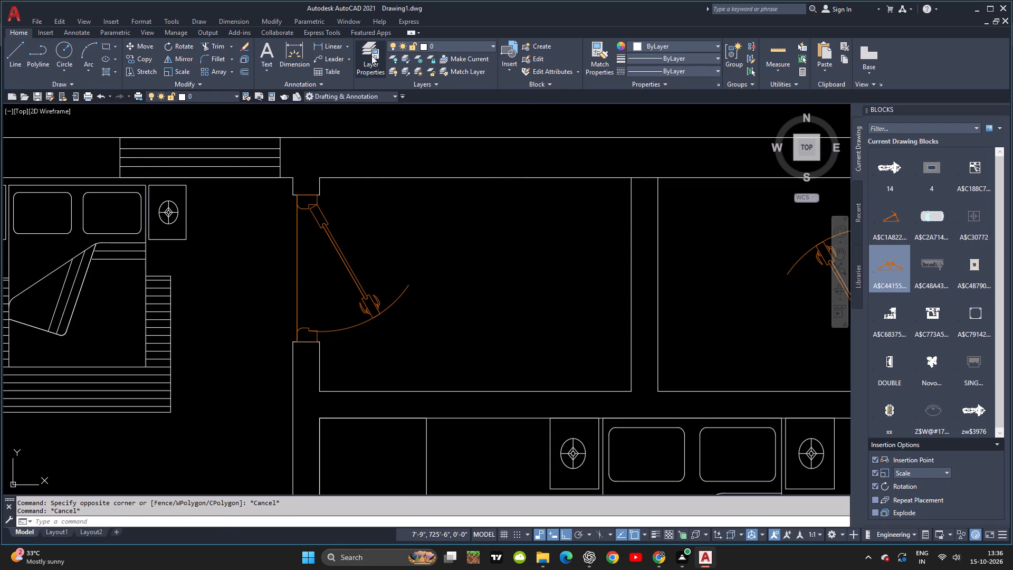
{"action": "scroll", "coordinate": [203, 114], "scroll_direction": "down", "scroll_amount": 1}
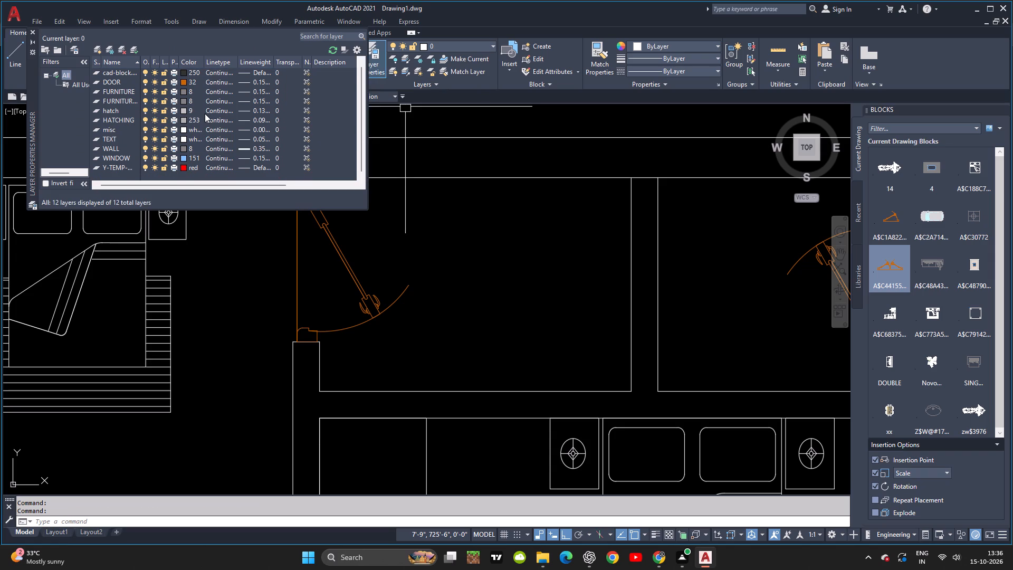
{"action": "scroll", "coordinate": [205, 113], "scroll_direction": "up", "scroll_amount": 1}
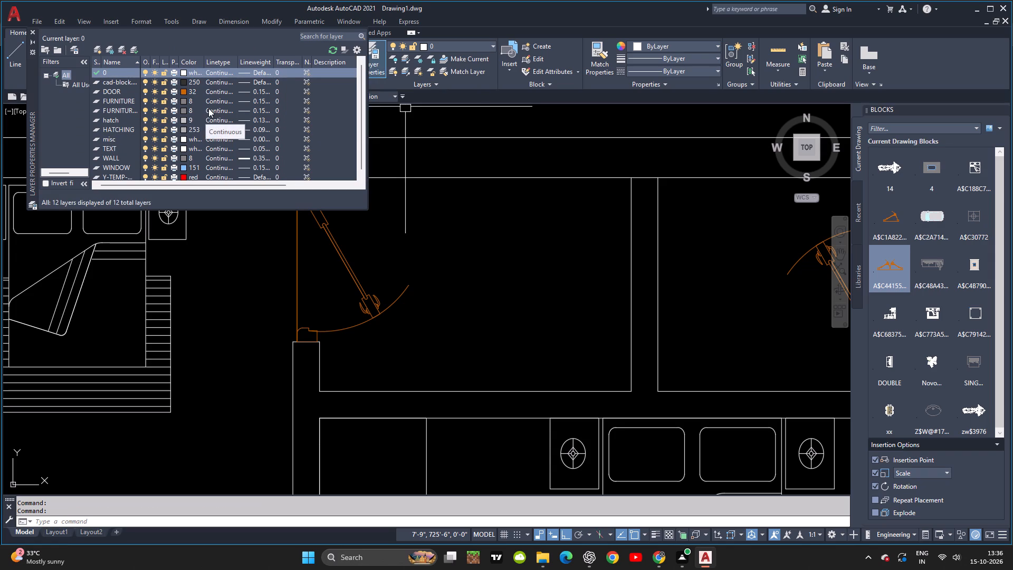
{"action": "scroll", "coordinate": [208, 108], "scroll_direction": "down", "scroll_amount": 1}
{"action": "left_click", "coordinate": [198, 156]}
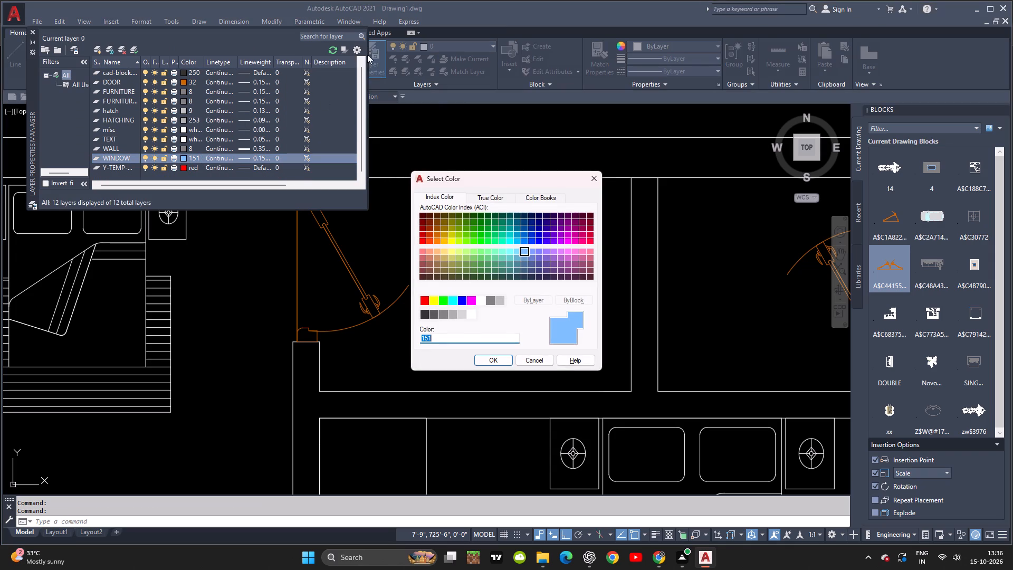
{"action": "left_click", "coordinate": [588, 182]}
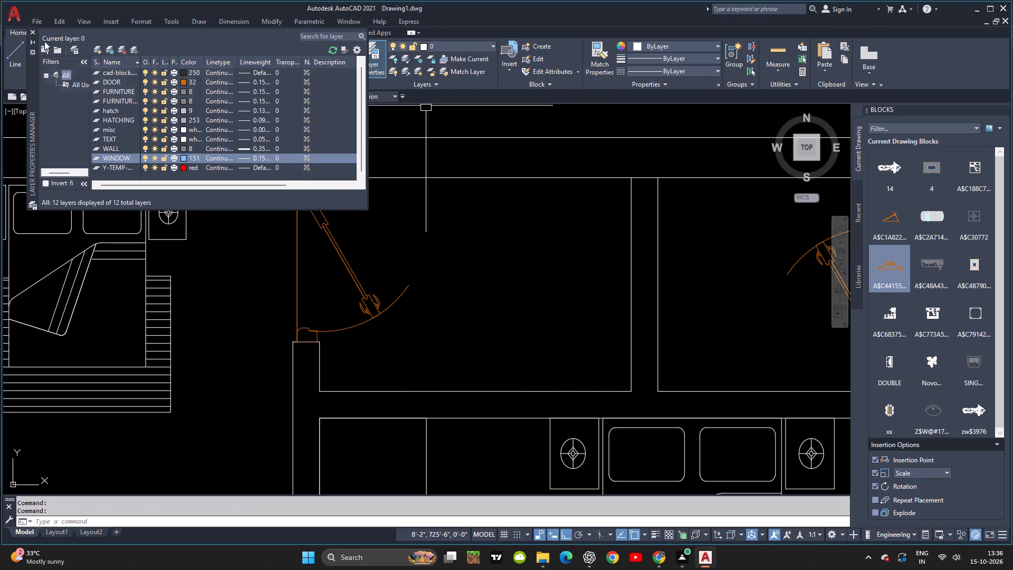
{"action": "left_click", "coordinate": [31, 30]}
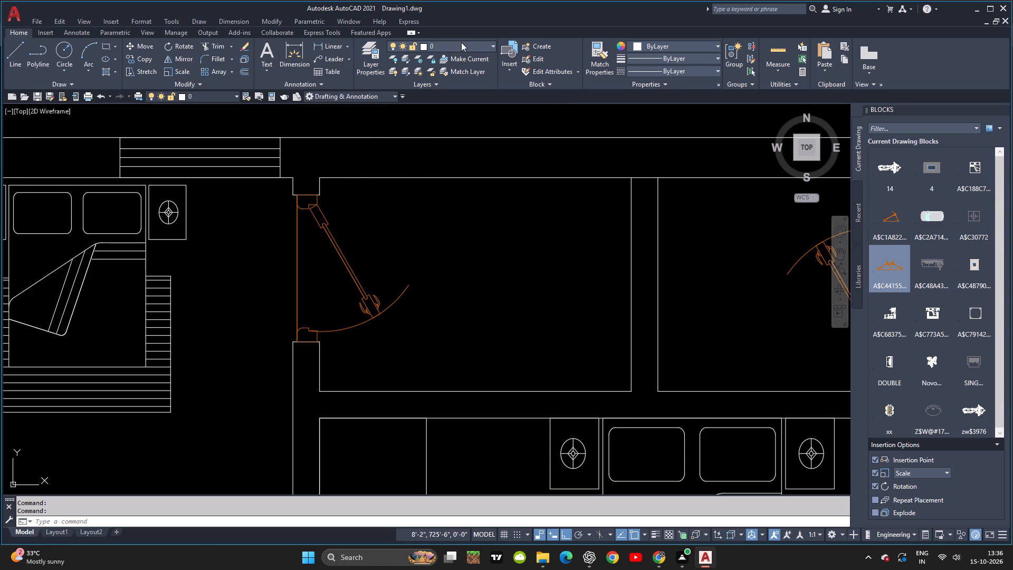
Make WINDOW the current layer.
{"action": "left_click", "coordinate": [461, 42]}
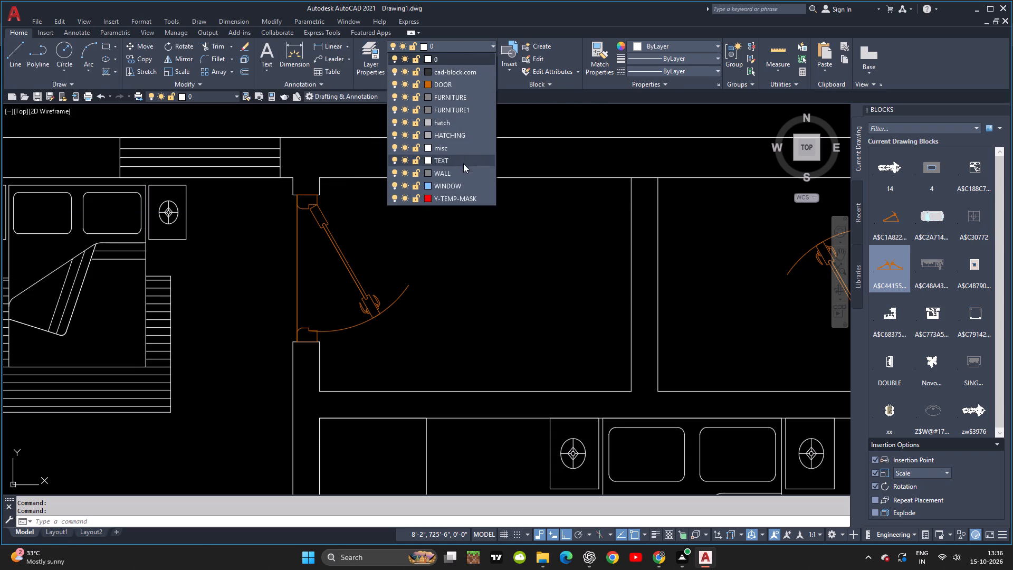
{"action": "left_click", "coordinate": [467, 188]}
Move the window rectangle and its three inner lines in the master bedroom's upper outer wall to the WINDOW layer.
{"action": "left_click", "coordinate": [312, 145]}
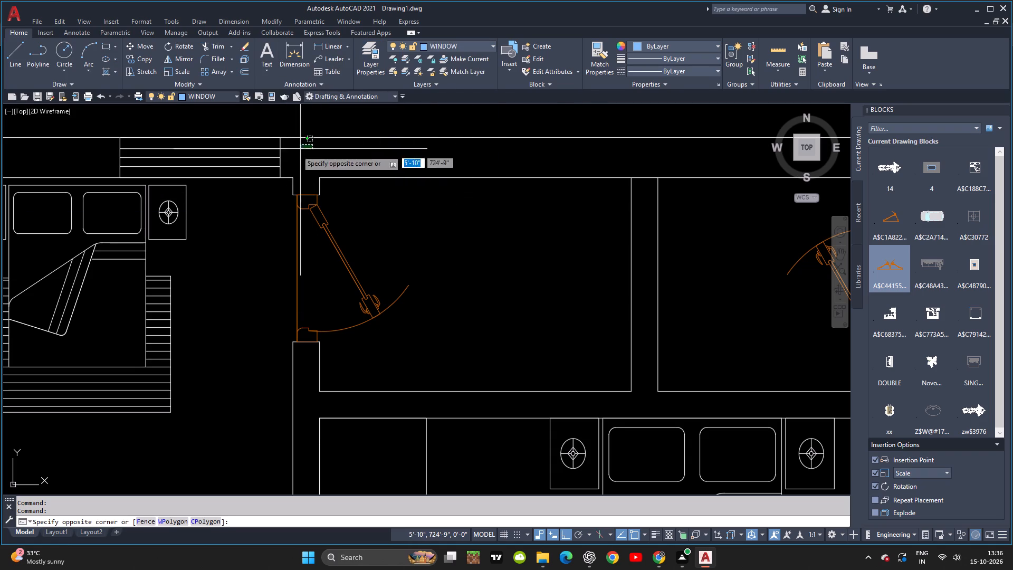
{"action": "left_click", "coordinate": [95, 165]}
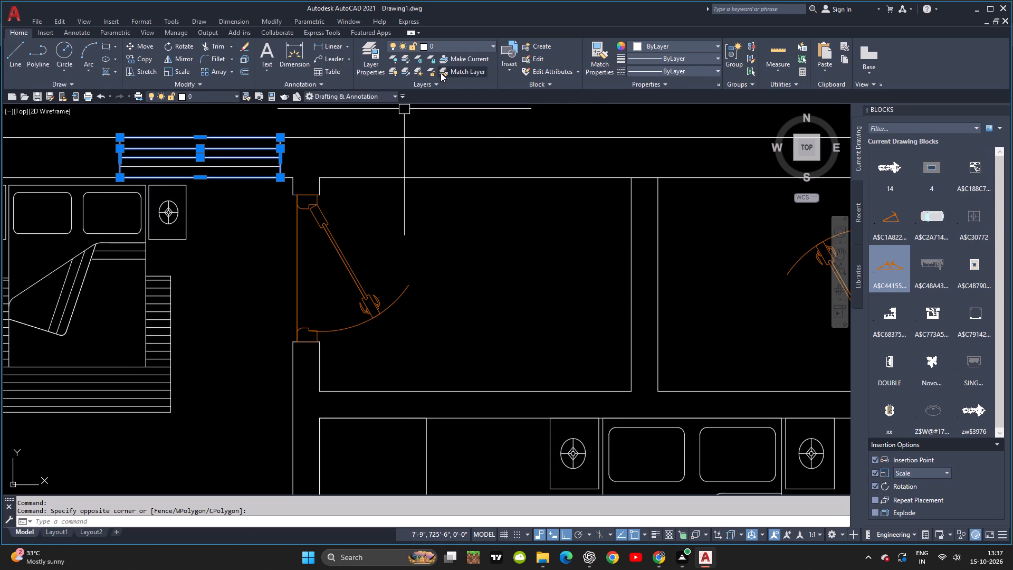
{"action": "left_click", "coordinate": [252, 168]}
{"action": "left_click", "coordinate": [470, 44]}
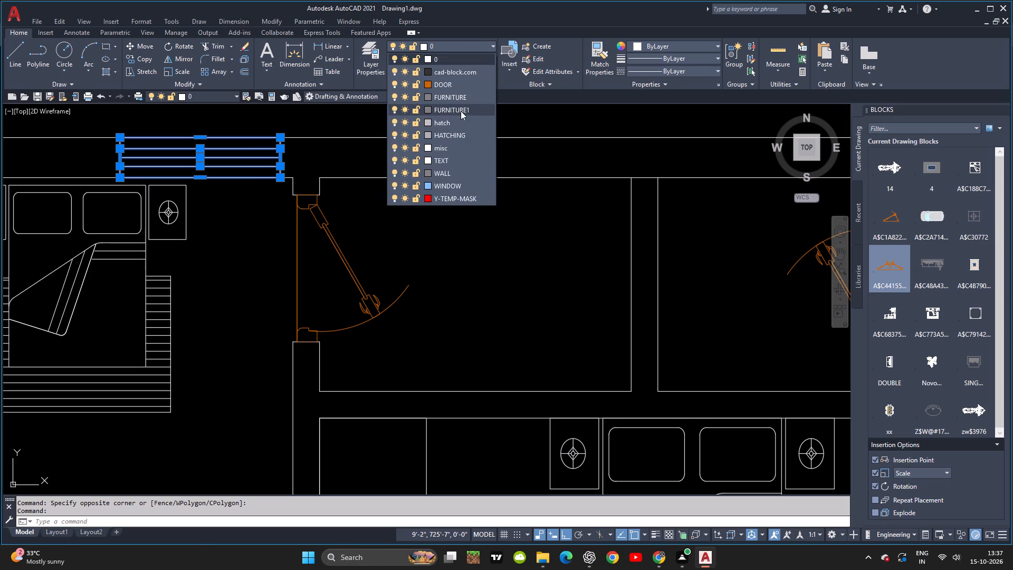
{"action": "left_click", "coordinate": [469, 187]}
{"action": "key", "text": "Escape"}
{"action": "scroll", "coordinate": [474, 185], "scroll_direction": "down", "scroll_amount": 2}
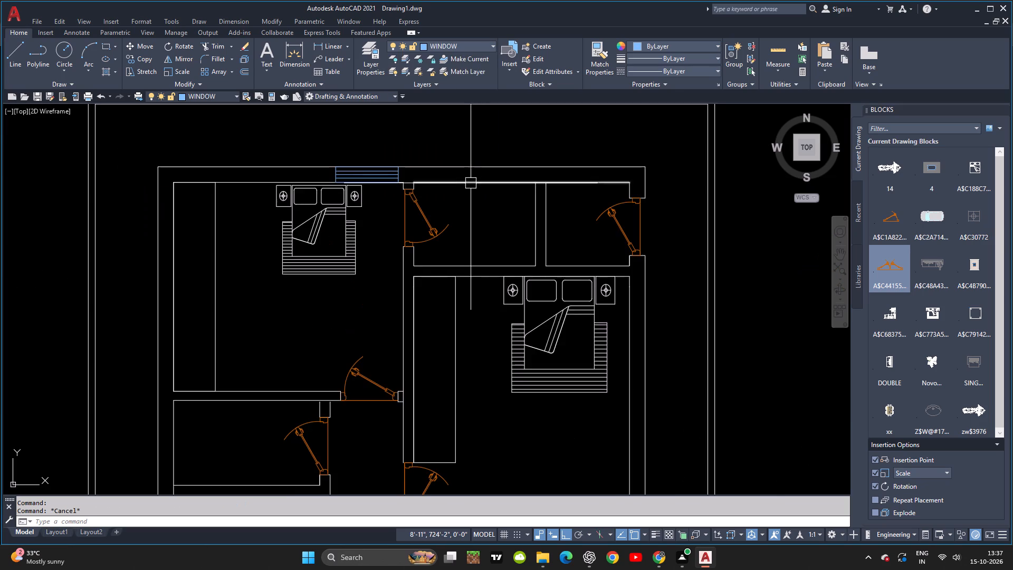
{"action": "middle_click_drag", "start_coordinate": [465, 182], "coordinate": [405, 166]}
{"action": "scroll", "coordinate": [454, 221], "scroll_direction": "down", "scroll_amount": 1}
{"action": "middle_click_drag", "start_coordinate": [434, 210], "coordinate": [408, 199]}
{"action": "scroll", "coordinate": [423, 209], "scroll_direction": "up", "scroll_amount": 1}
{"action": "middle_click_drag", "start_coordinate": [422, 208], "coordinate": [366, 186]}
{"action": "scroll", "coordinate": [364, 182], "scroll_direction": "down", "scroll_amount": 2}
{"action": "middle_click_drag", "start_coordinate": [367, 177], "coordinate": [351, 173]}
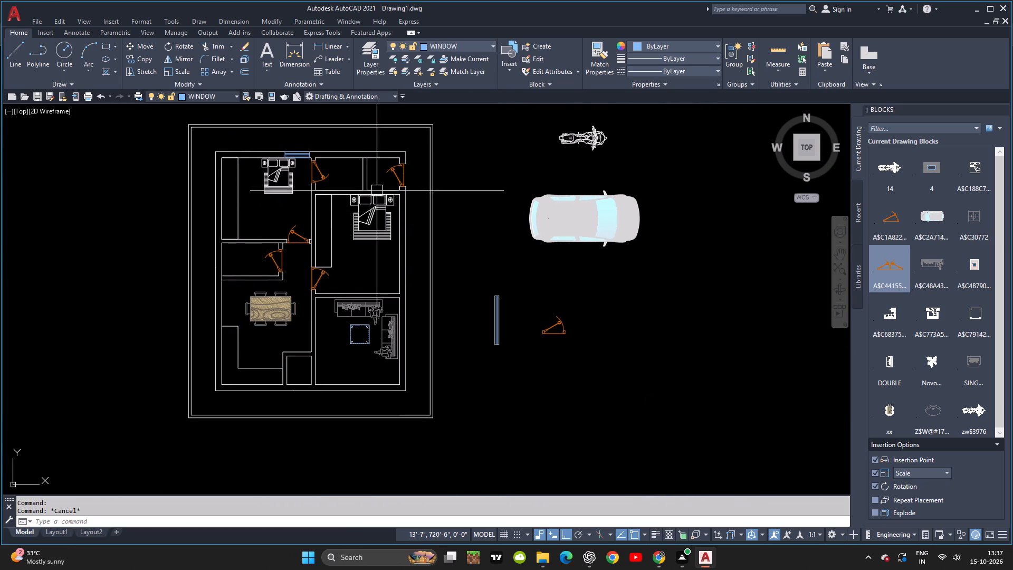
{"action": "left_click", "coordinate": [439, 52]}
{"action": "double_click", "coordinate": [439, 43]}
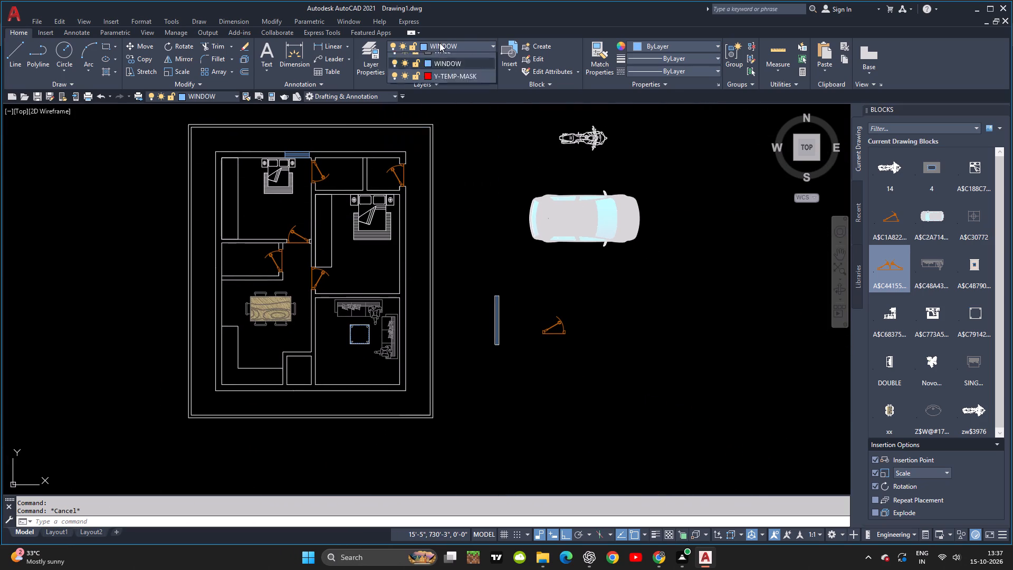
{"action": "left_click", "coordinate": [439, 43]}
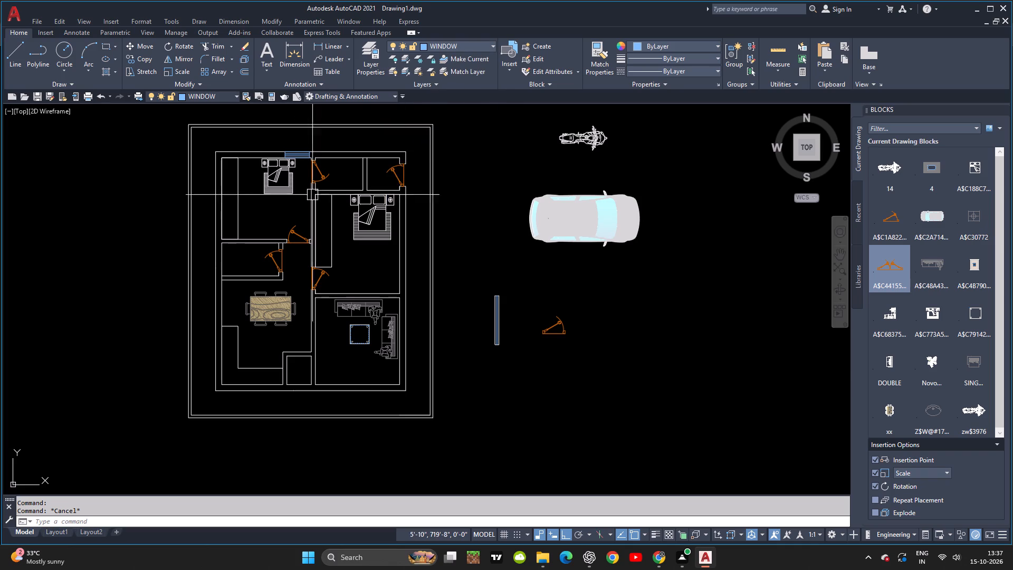
Assign both beds, the children's bedroom wardrobe rectangle and the hall's sofa set with its coffee table to the FURNITURE layer.
{"action": "scroll", "coordinate": [294, 190], "scroll_direction": "up", "scroll_amount": 3}
{"action": "left_click", "coordinate": [315, 144]}
{"action": "left_click", "coordinate": [254, 199]}
{"action": "scroll", "coordinate": [453, 290], "scroll_direction": "down", "scroll_amount": 2}
{"action": "middle_click_drag", "start_coordinate": [450, 290], "coordinate": [441, 286]}
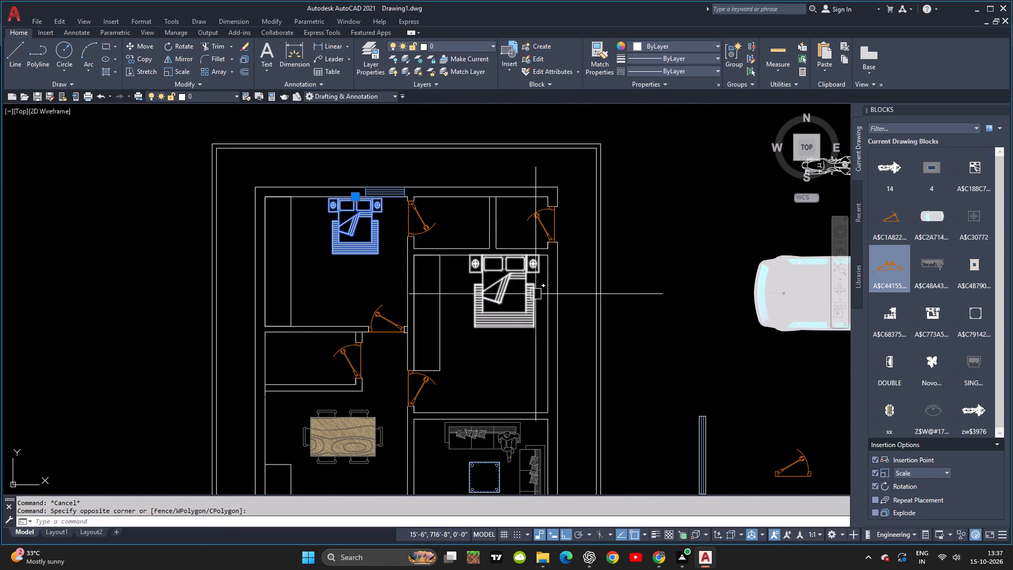
{"action": "left_click", "coordinate": [548, 290]}
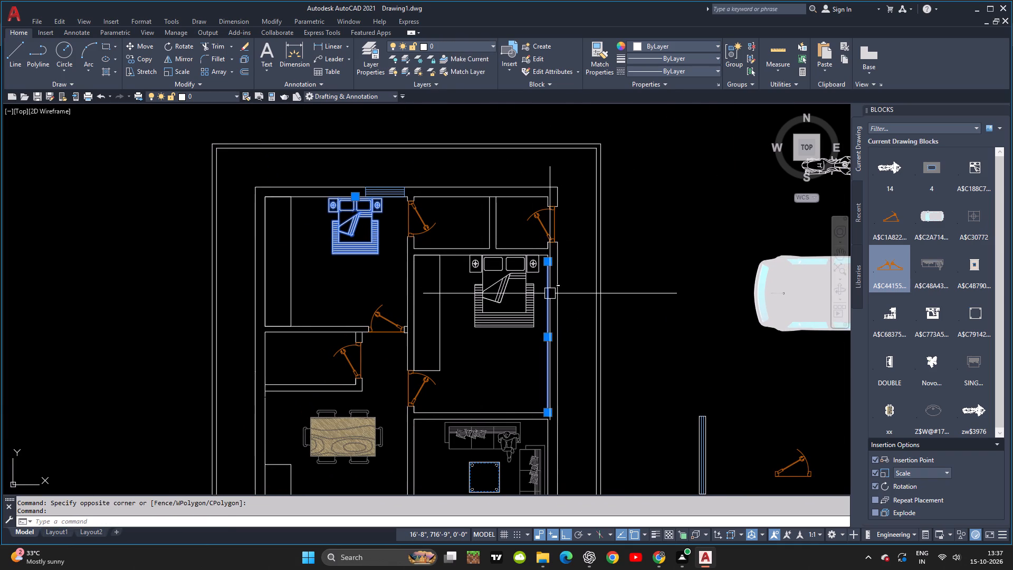
{"action": "left_click", "coordinate": [550, 293], "text": "shift"}
{"action": "scroll", "coordinate": [537, 293], "scroll_direction": "up", "scroll_amount": 2}
{"action": "left_click", "coordinate": [541, 285]}
{"action": "left_click", "coordinate": [412, 342]}
{"action": "middle_click_drag", "start_coordinate": [420, 332], "coordinate": [442, 284]}
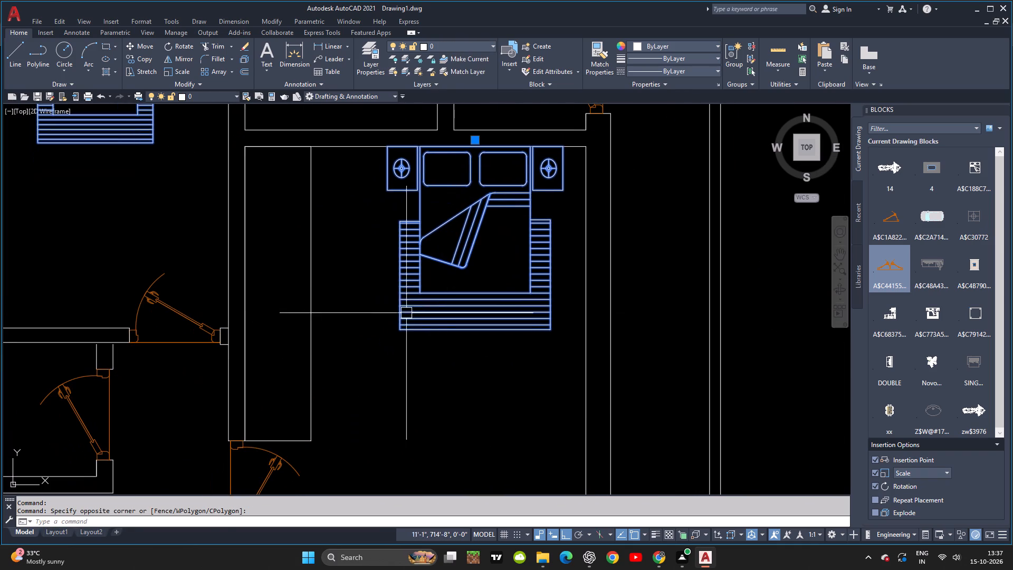
{"action": "left_click", "coordinate": [347, 296]}
{"action": "left_click", "coordinate": [290, 317]}
{"action": "scroll", "coordinate": [331, 315], "scroll_direction": "down", "scroll_amount": 2}
{"action": "middle_click_drag", "start_coordinate": [328, 294], "coordinate": [372, 199]}
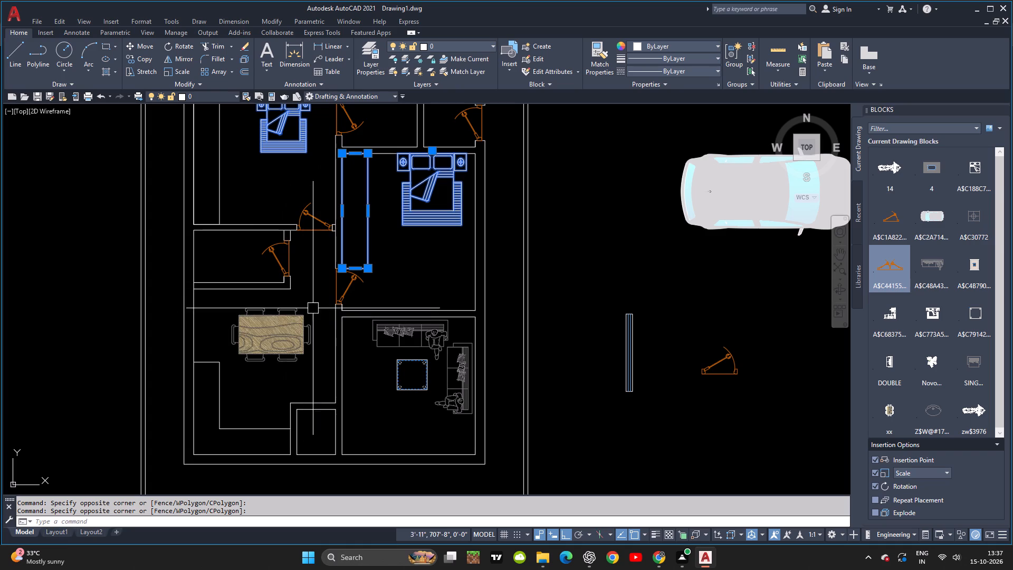
{"action": "left_click", "coordinate": [314, 308]}
{"action": "left_click", "coordinate": [298, 329]}
{"action": "left_click", "coordinate": [292, 336]}
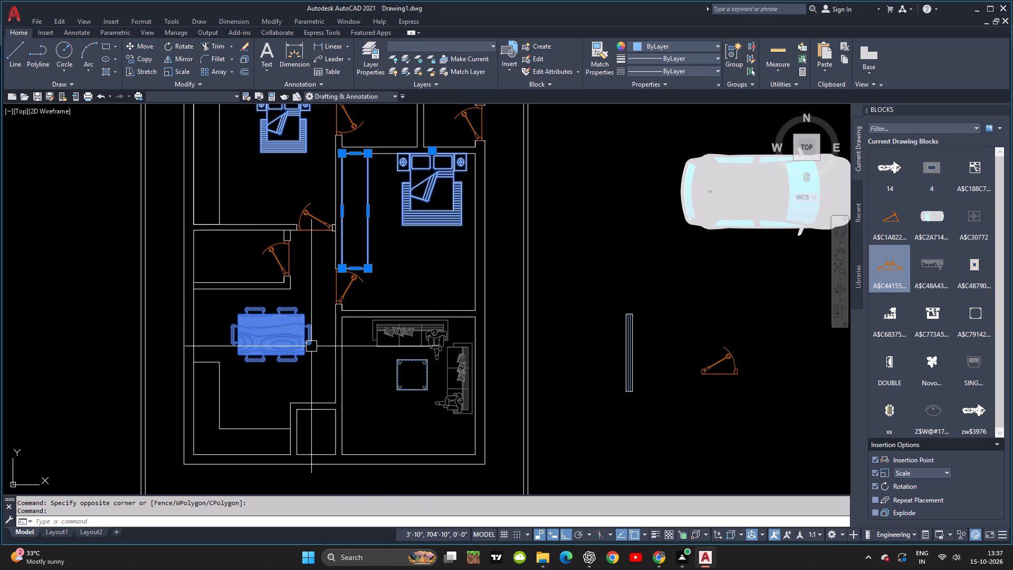
{"action": "left_click", "coordinate": [291, 340], "text": "shift"}
{"action": "scroll", "coordinate": [413, 340], "scroll_direction": "up", "scroll_amount": 2}
{"action": "left_click", "coordinate": [514, 303]}
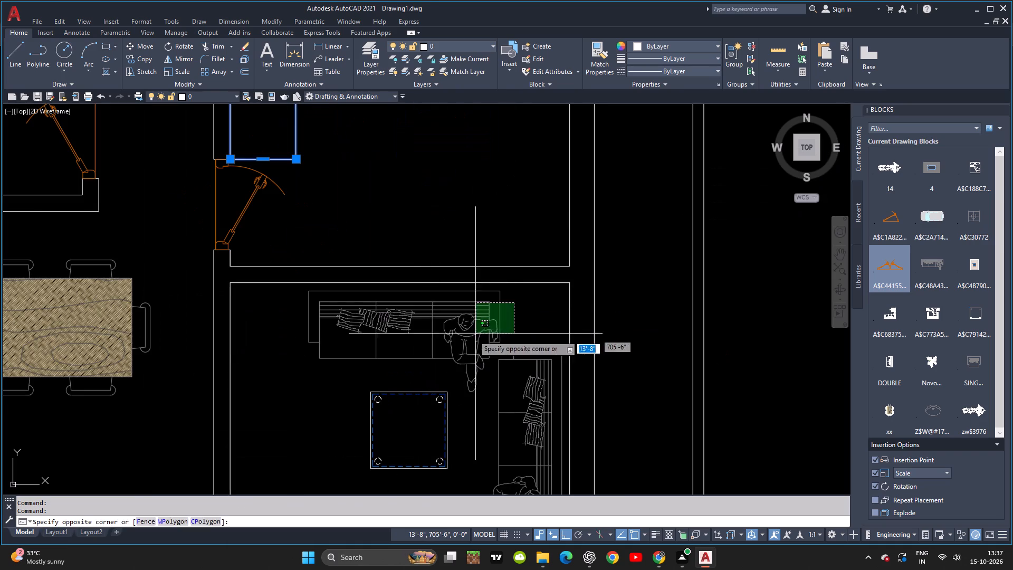
{"action": "left_click", "coordinate": [470, 337]}
{"action": "middle_click_drag", "start_coordinate": [491, 337], "coordinate": [471, 311]}
{"action": "left_click", "coordinate": [531, 302]}
{"action": "left_click", "coordinate": [509, 368]}
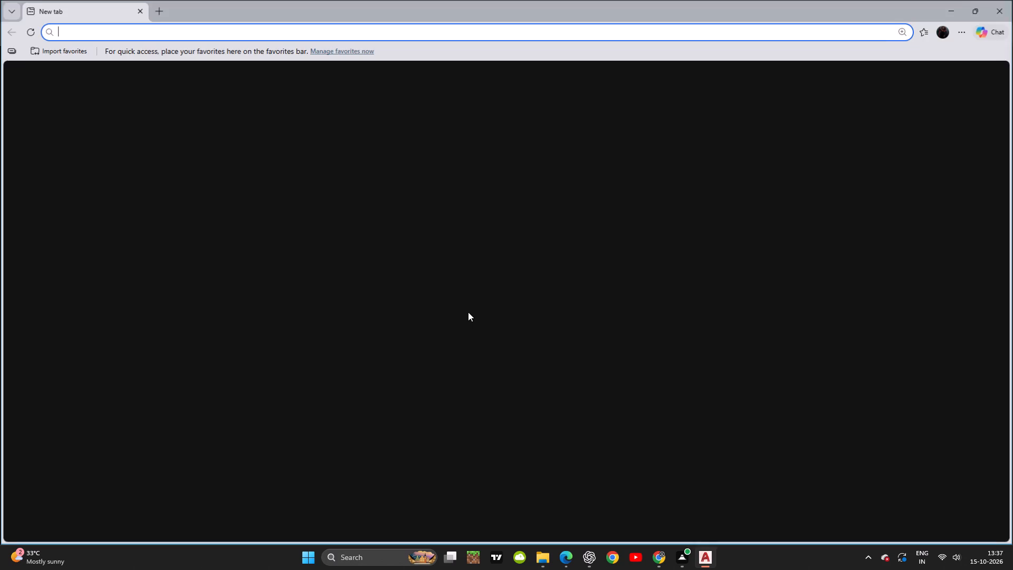
{"action": "left_click", "coordinate": [1012, 0]}
{"action": "left_click", "coordinate": [421, 310]}
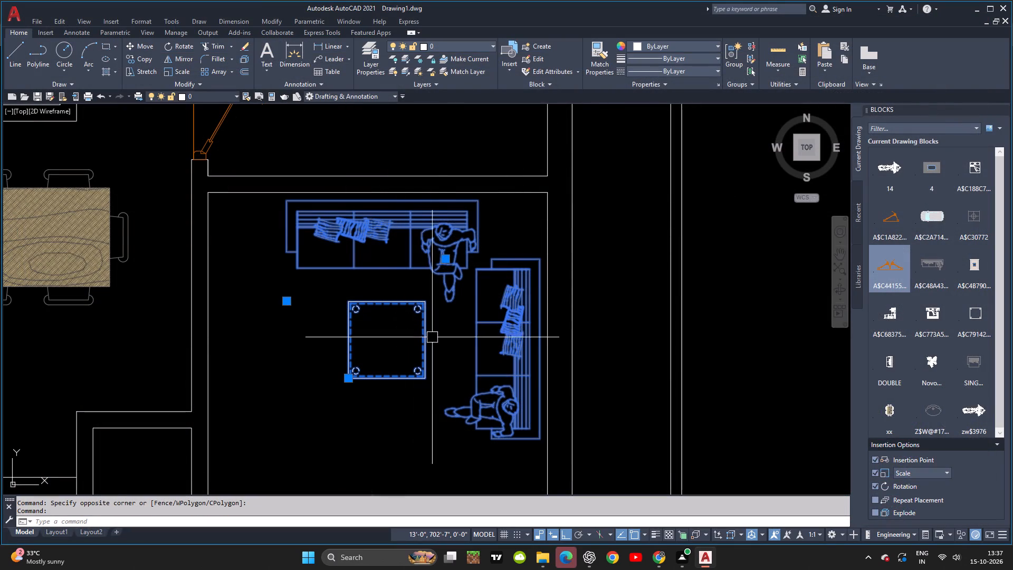
{"action": "left_click", "coordinate": [467, 39]}
{"action": "left_click", "coordinate": [467, 48]}
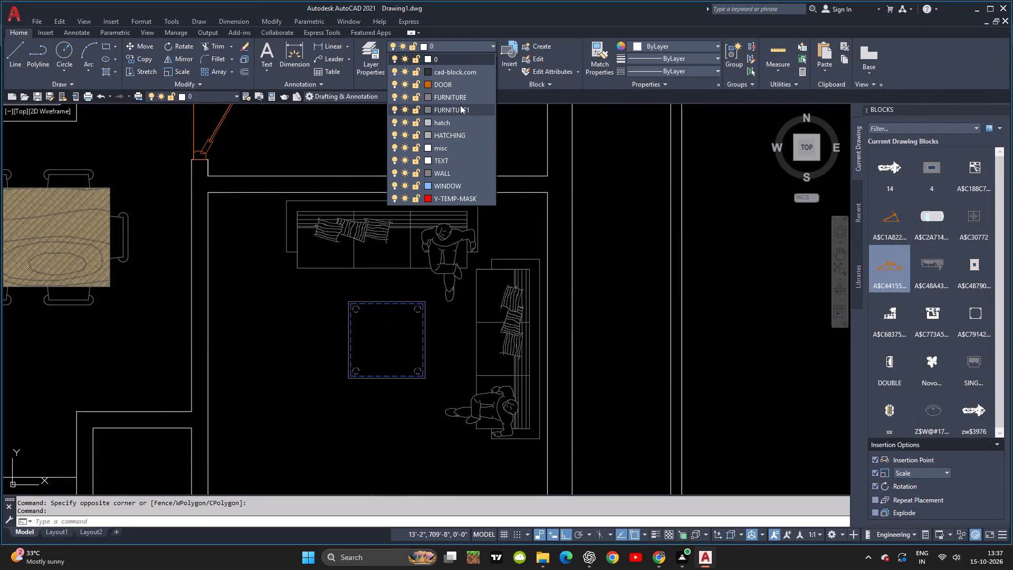
{"action": "left_click", "coordinate": [477, 96]}
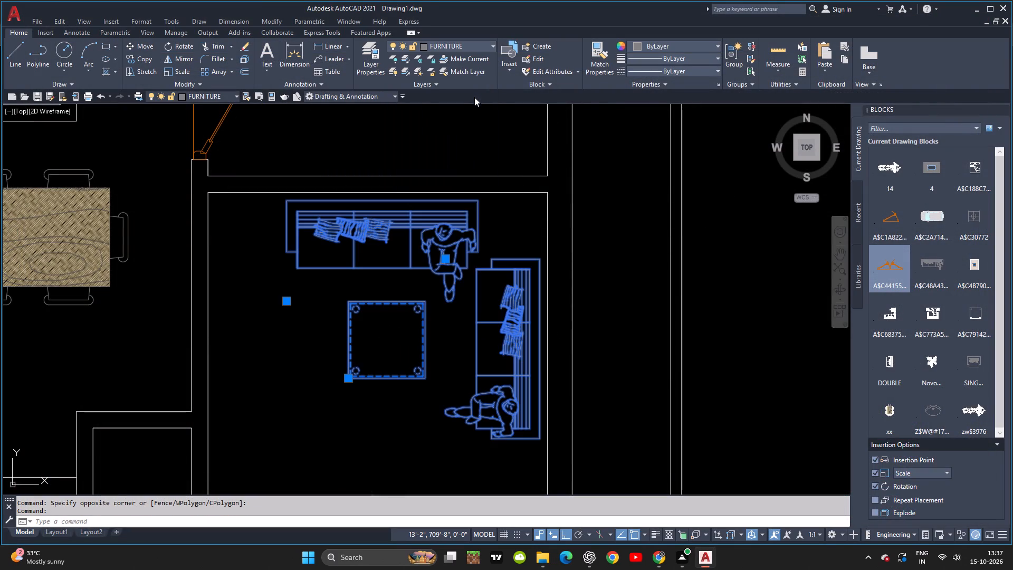
{"action": "scroll", "coordinate": [489, 151], "scroll_direction": "down", "scroll_amount": 3}
{"action": "middle_click", "coordinate": [496, 192]}
{"action": "middle_click_drag", "start_coordinate": [498, 206], "coordinate": [506, 335]}
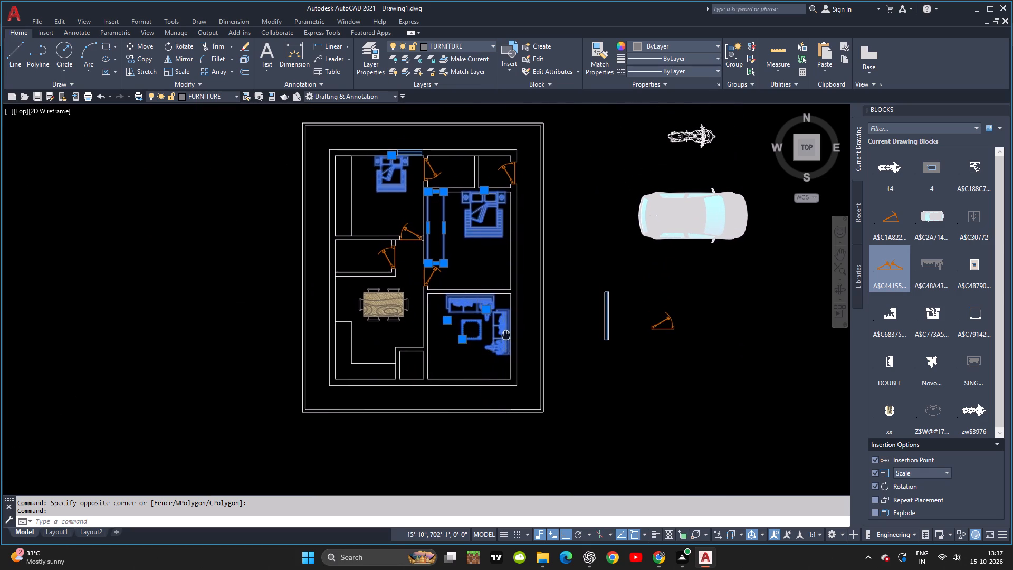
{"action": "key", "text": "Escape"}
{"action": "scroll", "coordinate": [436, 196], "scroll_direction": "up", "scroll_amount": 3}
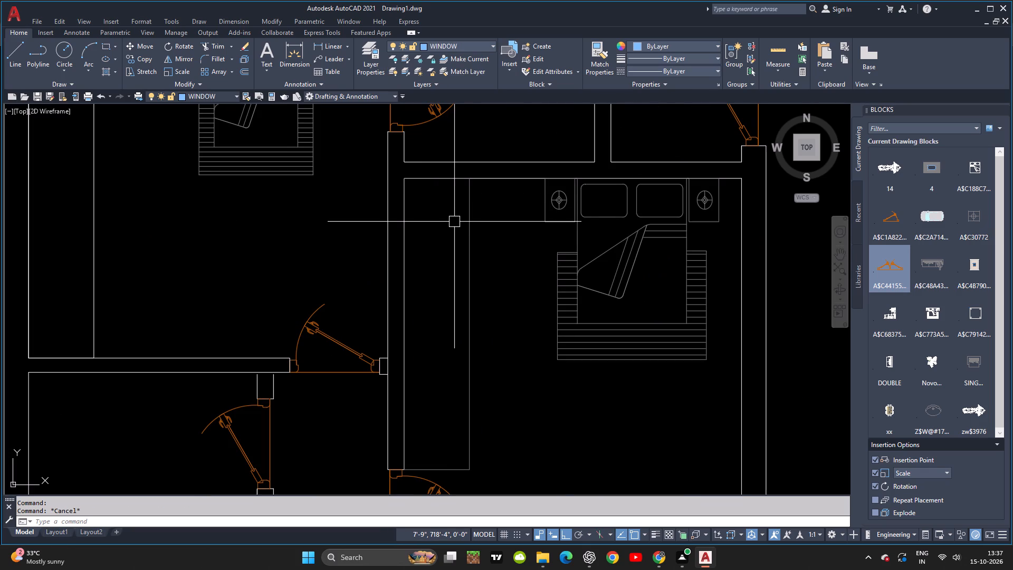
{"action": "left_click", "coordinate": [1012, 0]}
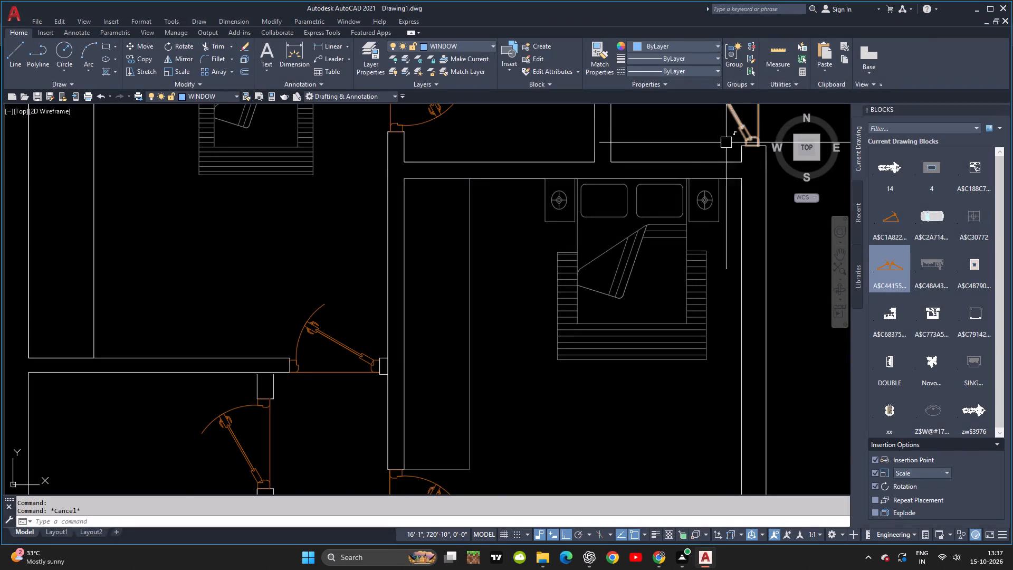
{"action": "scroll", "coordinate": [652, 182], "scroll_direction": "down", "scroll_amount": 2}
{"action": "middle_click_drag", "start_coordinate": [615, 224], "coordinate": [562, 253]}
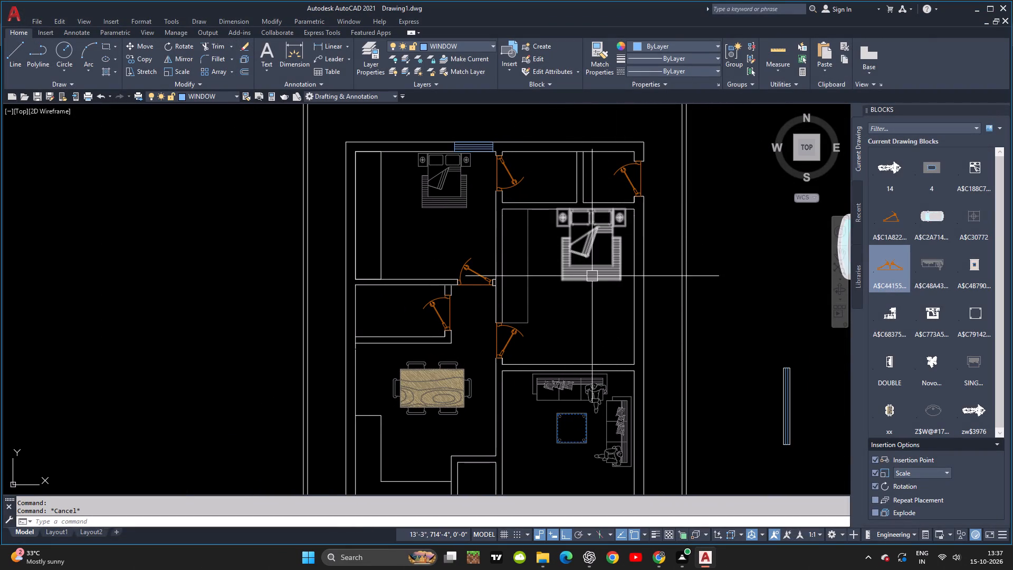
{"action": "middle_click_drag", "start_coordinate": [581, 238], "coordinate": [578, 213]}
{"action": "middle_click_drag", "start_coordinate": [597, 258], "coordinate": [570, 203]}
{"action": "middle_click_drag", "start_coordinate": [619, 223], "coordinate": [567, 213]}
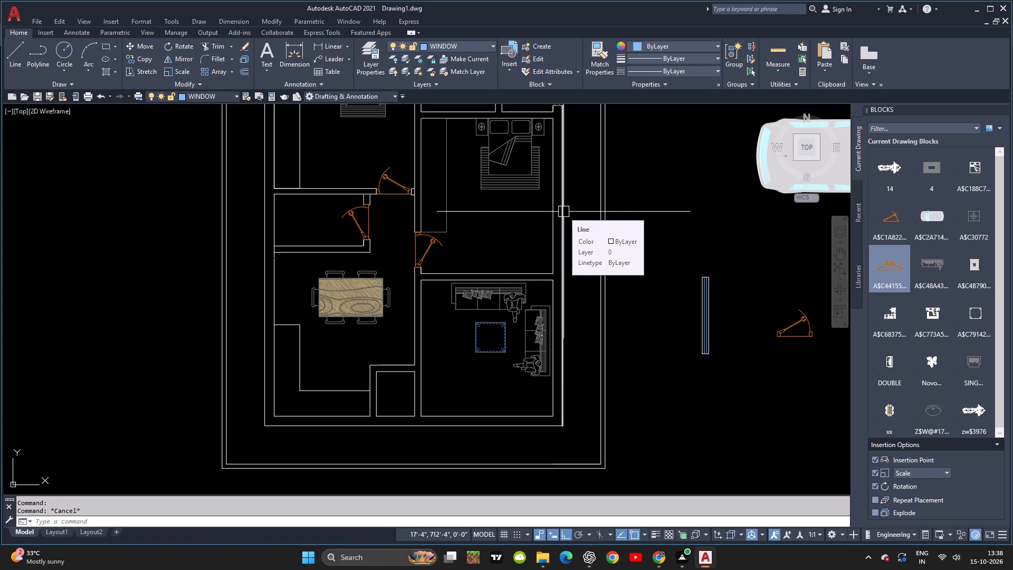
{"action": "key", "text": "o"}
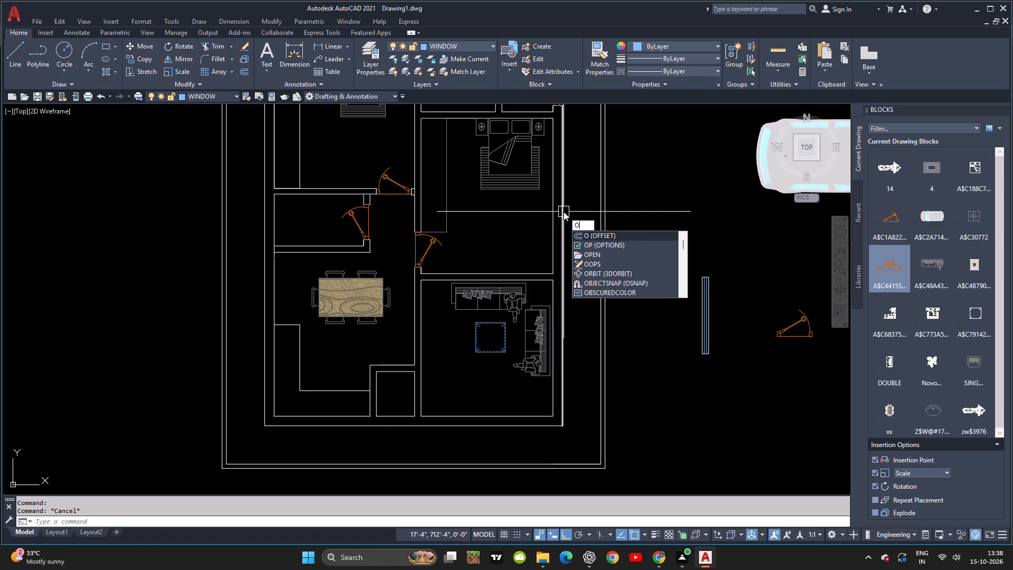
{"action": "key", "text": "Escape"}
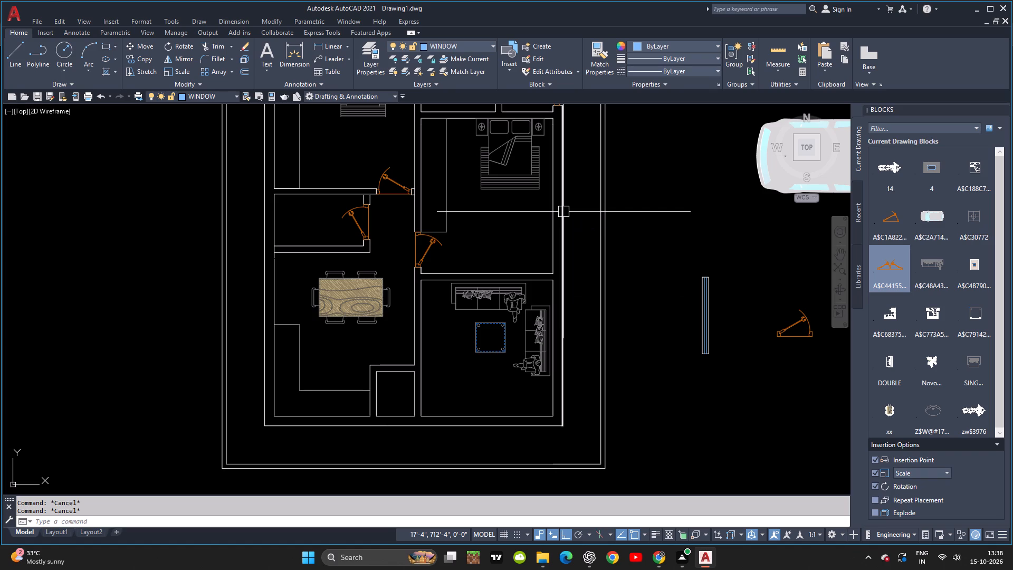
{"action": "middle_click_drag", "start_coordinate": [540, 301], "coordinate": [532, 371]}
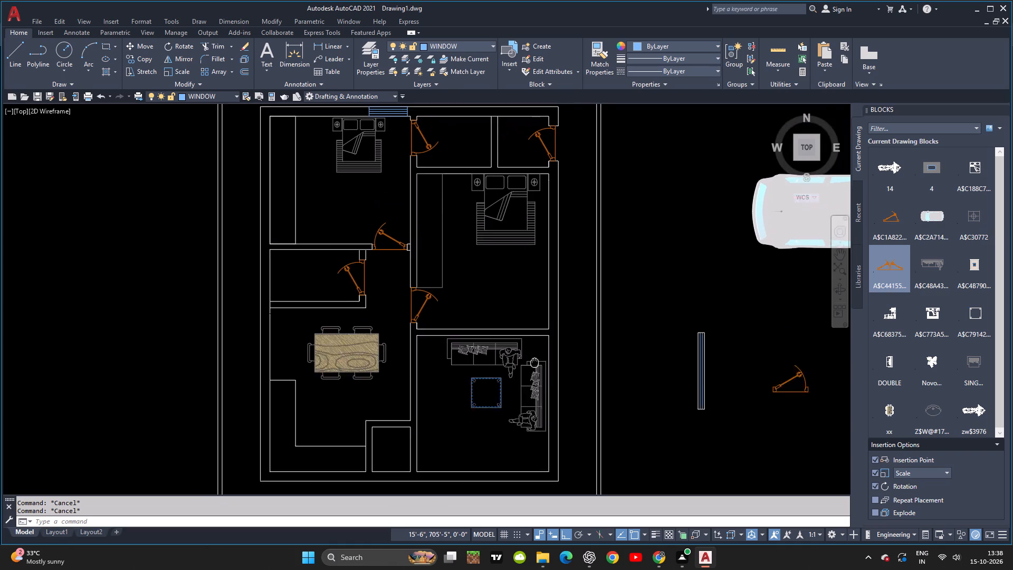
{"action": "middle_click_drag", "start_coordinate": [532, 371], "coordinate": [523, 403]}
Check the window positions in the browser's 2 BHK reference plan, returning to the AutoCAD drawing.
{"action": "key", "text": "alt+Tab"}
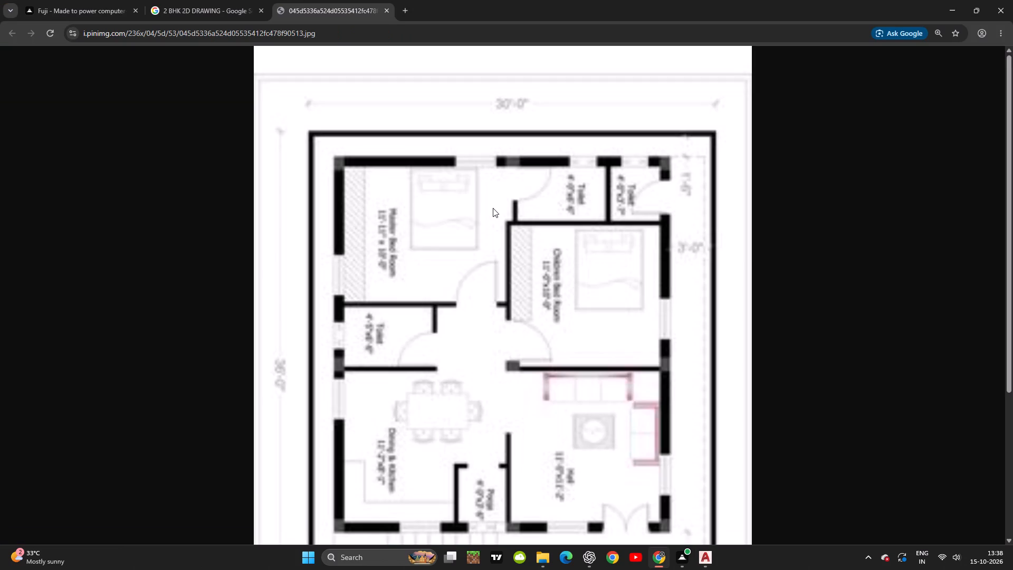
{"action": "key", "text": "alt+Tab"}
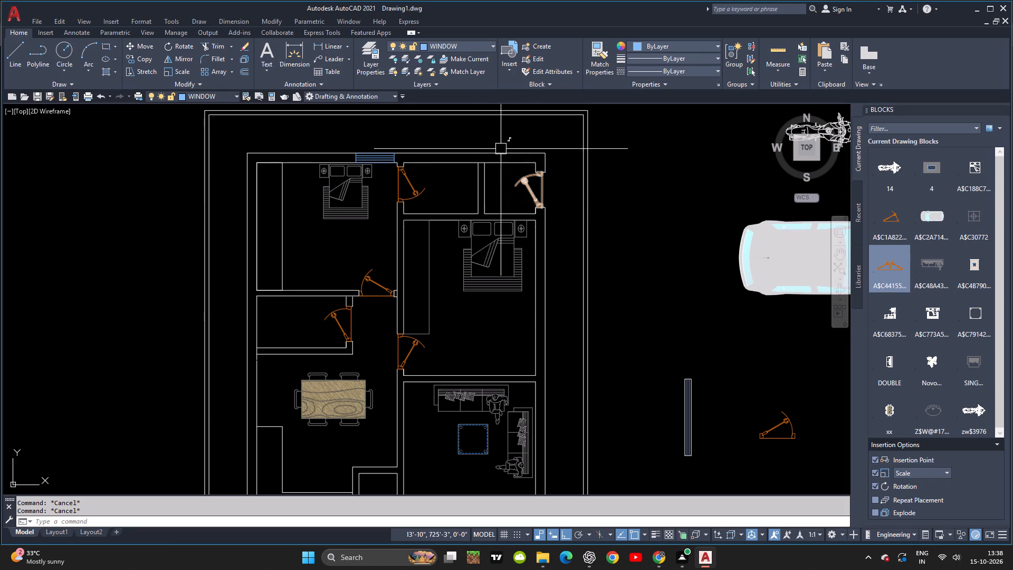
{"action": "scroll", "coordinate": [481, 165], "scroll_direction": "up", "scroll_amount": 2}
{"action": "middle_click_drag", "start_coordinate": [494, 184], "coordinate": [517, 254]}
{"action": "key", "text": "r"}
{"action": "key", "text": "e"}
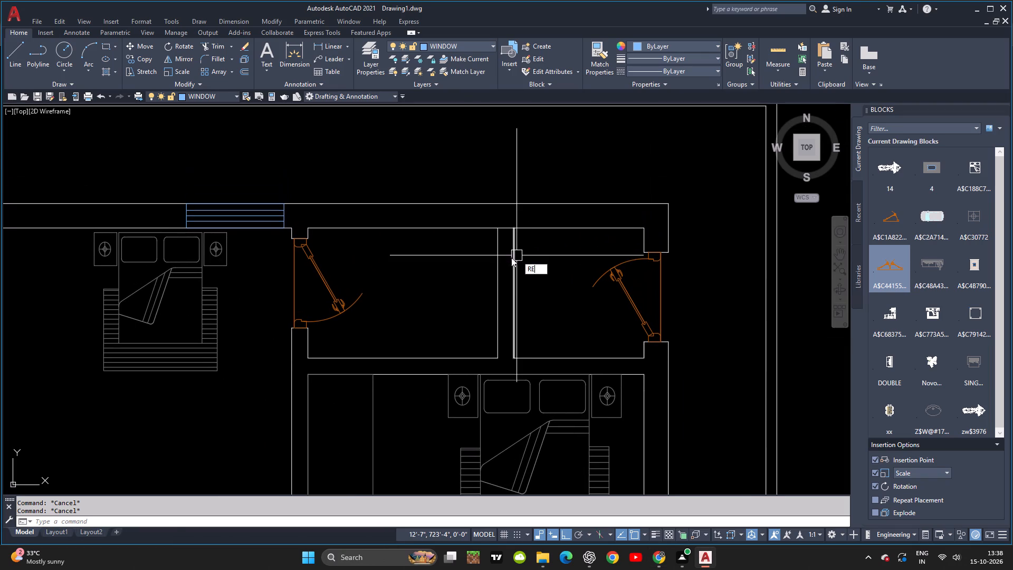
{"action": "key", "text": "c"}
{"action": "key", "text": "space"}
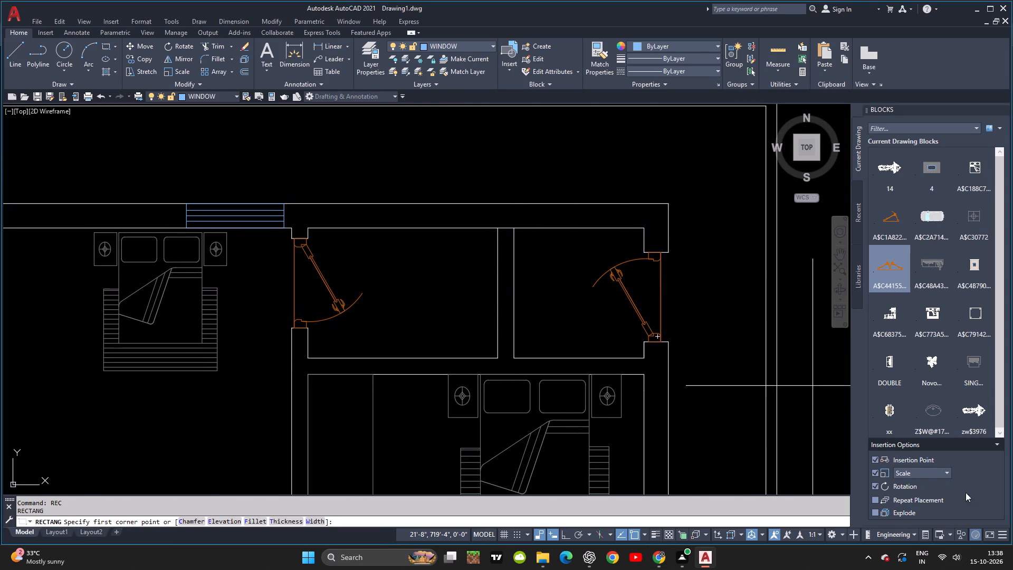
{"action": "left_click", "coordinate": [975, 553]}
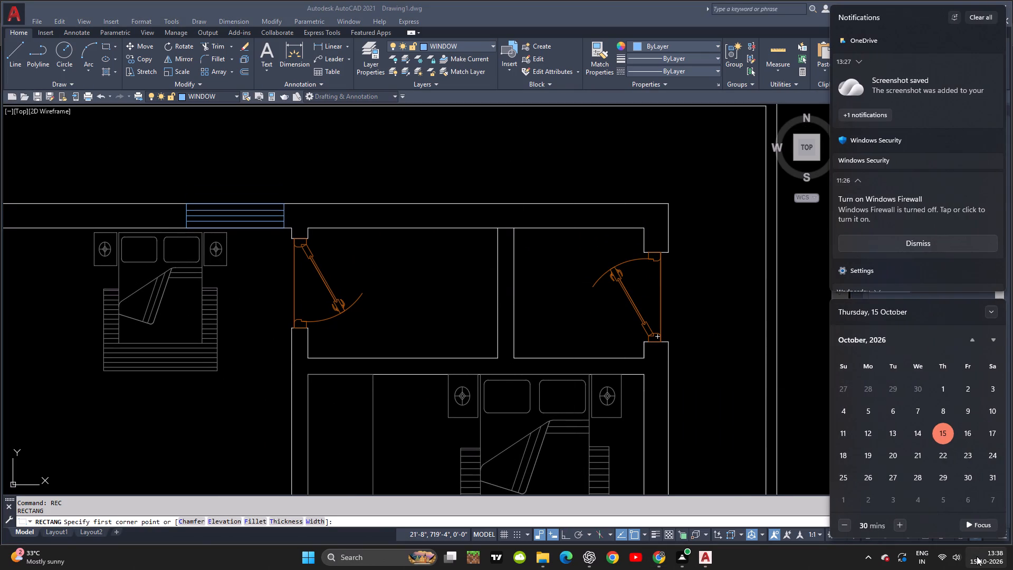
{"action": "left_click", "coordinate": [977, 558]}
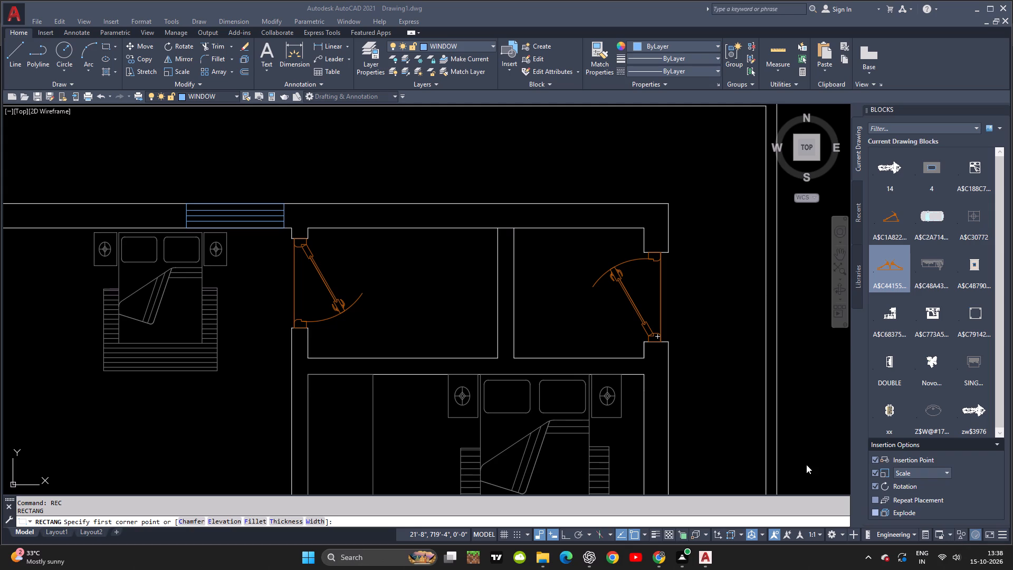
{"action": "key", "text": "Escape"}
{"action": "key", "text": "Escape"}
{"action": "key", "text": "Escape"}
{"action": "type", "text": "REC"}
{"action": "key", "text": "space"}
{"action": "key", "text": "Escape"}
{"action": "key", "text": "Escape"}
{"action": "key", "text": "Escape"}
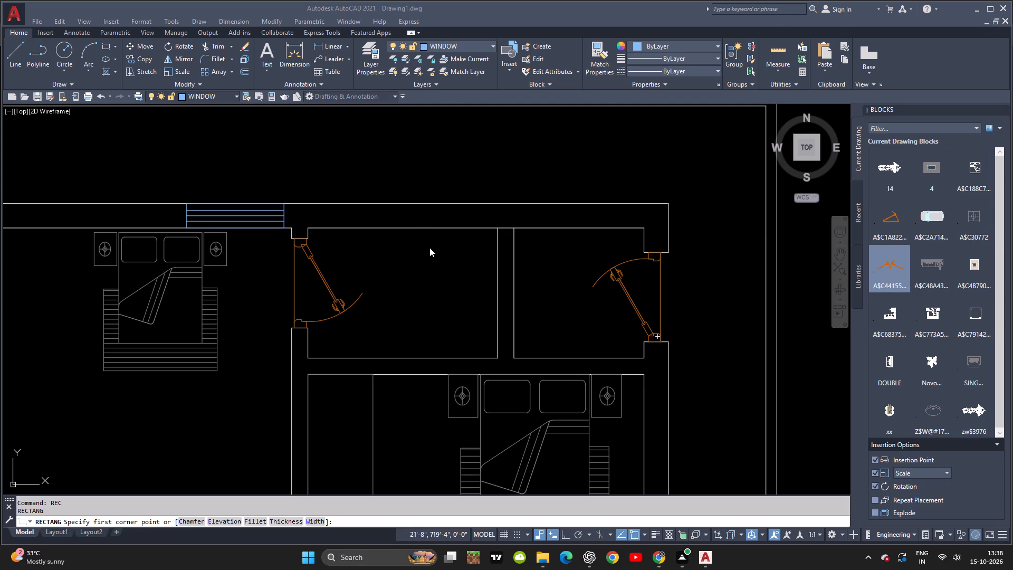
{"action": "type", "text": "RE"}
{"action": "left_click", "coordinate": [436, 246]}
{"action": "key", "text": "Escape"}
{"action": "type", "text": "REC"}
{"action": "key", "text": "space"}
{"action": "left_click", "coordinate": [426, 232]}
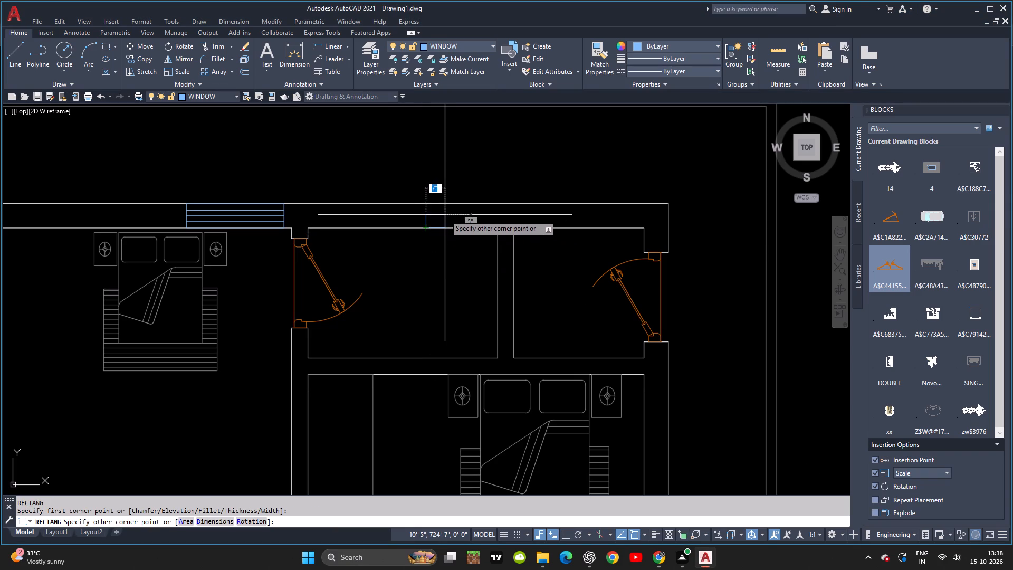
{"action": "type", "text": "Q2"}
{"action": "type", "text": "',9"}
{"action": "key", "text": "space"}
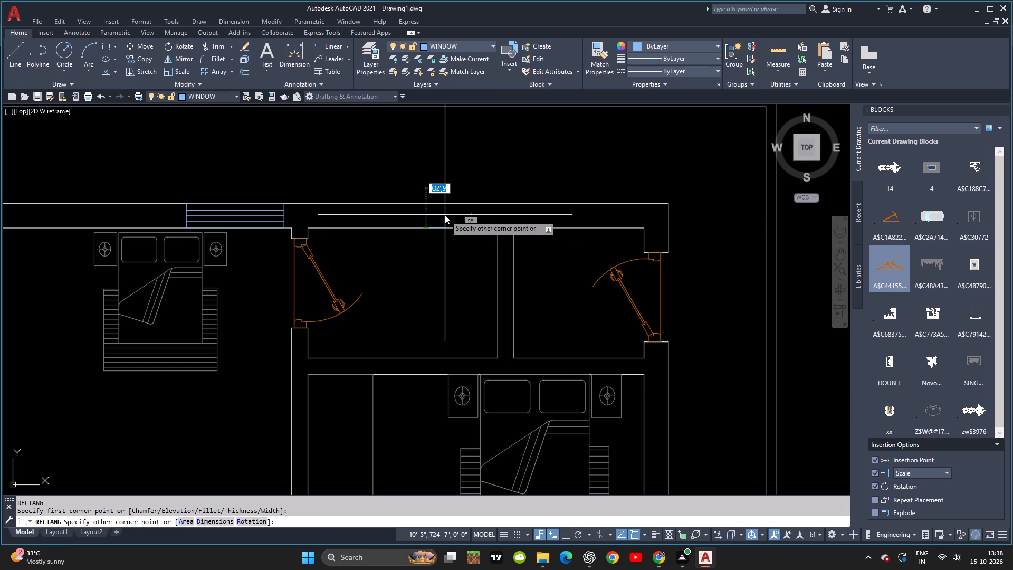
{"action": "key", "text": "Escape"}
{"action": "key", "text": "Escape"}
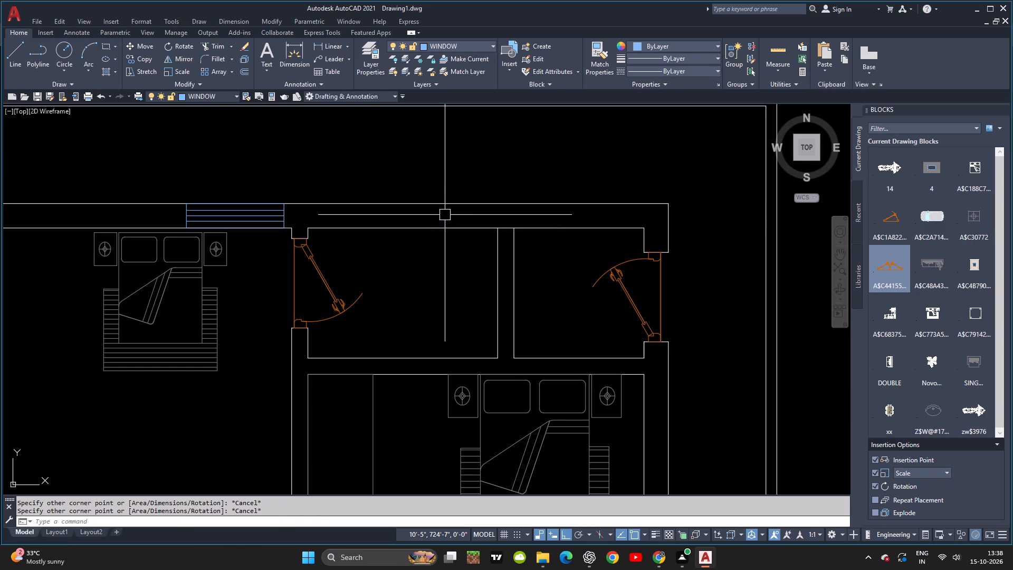
Draw a 2' by 9" window rectangle in the upper outer wall of the toilet beside the master bedroom.
{"action": "type", "text": "REC"}
{"action": "key", "text": "space"}
{"action": "left_click", "coordinate": [438, 230]}
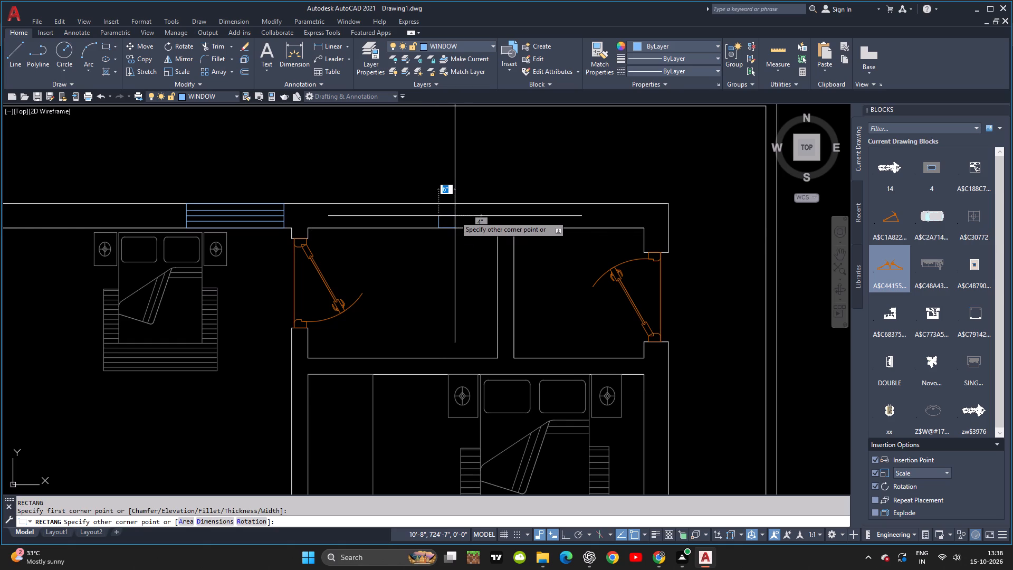
{"action": "type", "text": "2',9"}
{"action": "key", "text": "space"}
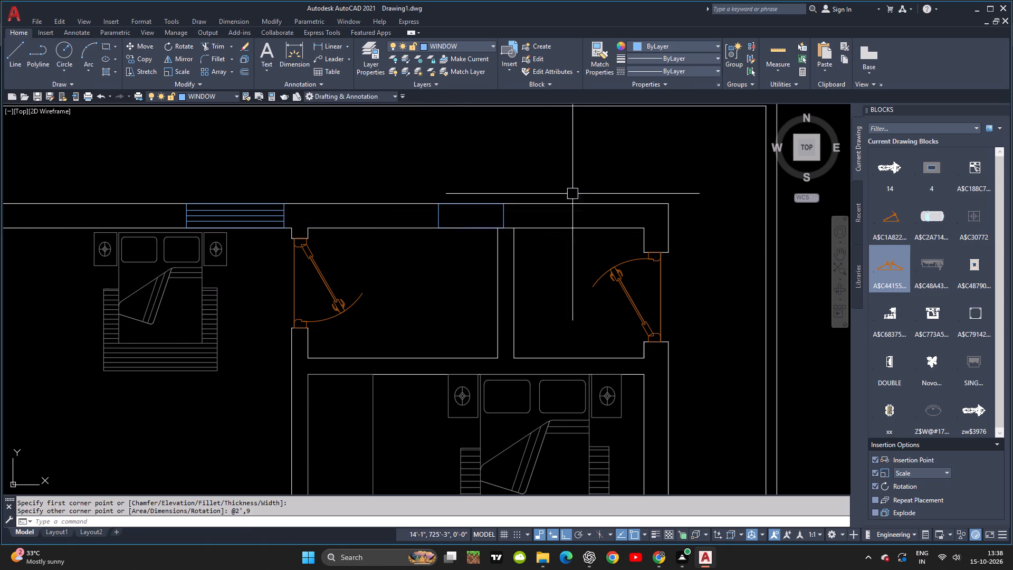
Nudge the new toilet window rectangle slightly along the wall toward the master bedroom.
{"action": "left_click", "coordinate": [506, 219]}
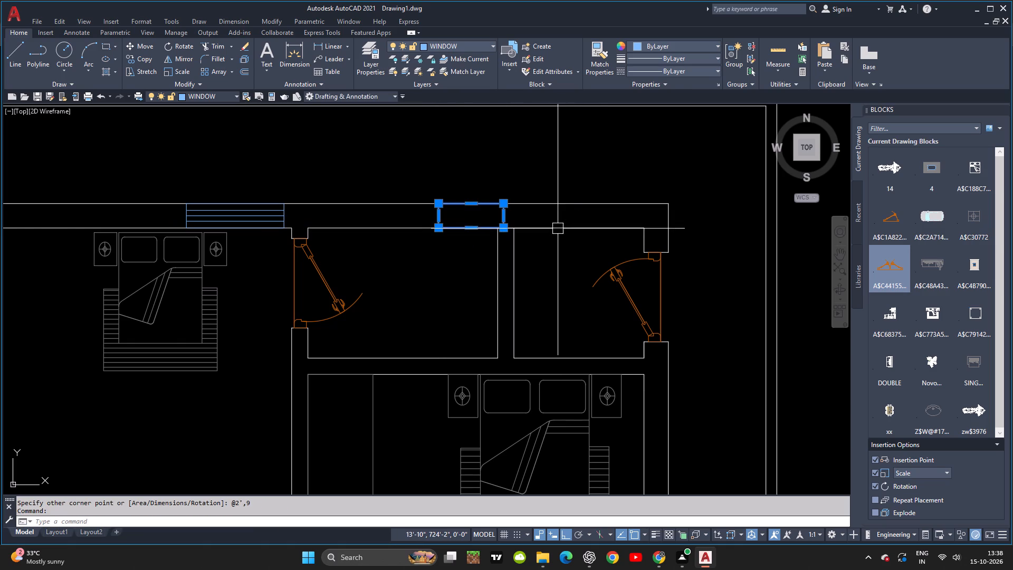
{"action": "key", "text": "ctrl+Left"}
{"action": "key", "text": "ctrl+Left"}
{"action": "key", "text": "ctrl+Left"}
{"action": "key", "text": "ctrl+Left"}
{"action": "key", "text": "ctrl+Left"}
{"action": "key", "text": "ctrl+Left"}
{"action": "key", "text": "ctrl+Left"}
{"action": "key", "text": "ctrl+Left"}
{"action": "key", "text": "ctrl+Left"}
{"action": "key", "text": "ctrl+Left"}
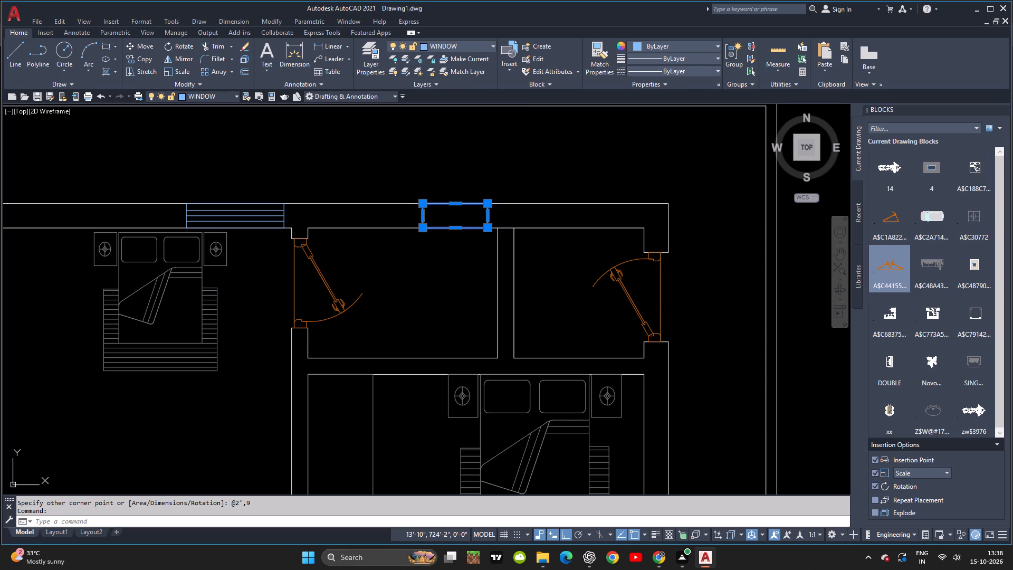
{"action": "key", "text": "ctrl+Left"}
{"action": "key", "text": "Left"}
{"action": "key", "text": "Escape"}
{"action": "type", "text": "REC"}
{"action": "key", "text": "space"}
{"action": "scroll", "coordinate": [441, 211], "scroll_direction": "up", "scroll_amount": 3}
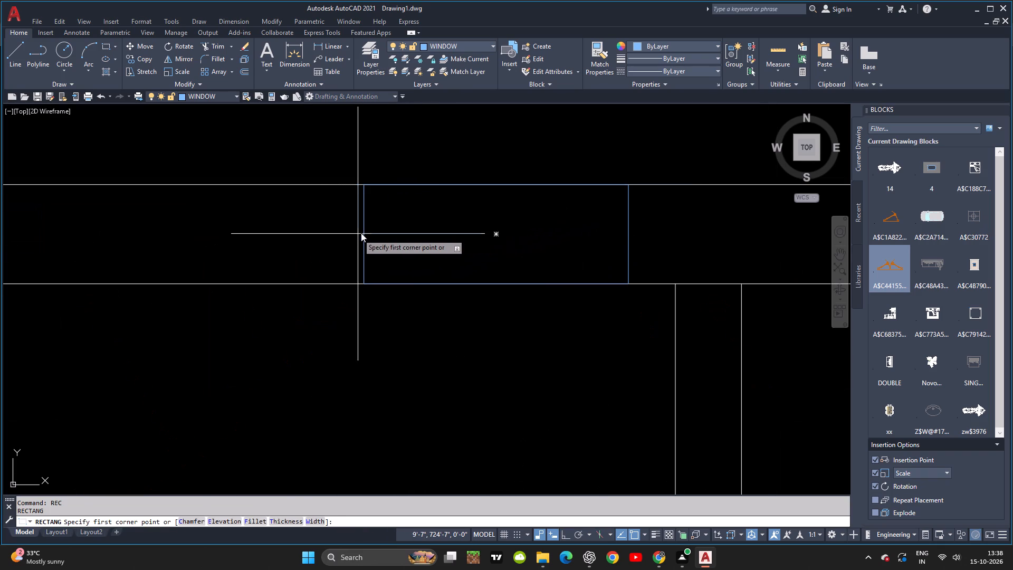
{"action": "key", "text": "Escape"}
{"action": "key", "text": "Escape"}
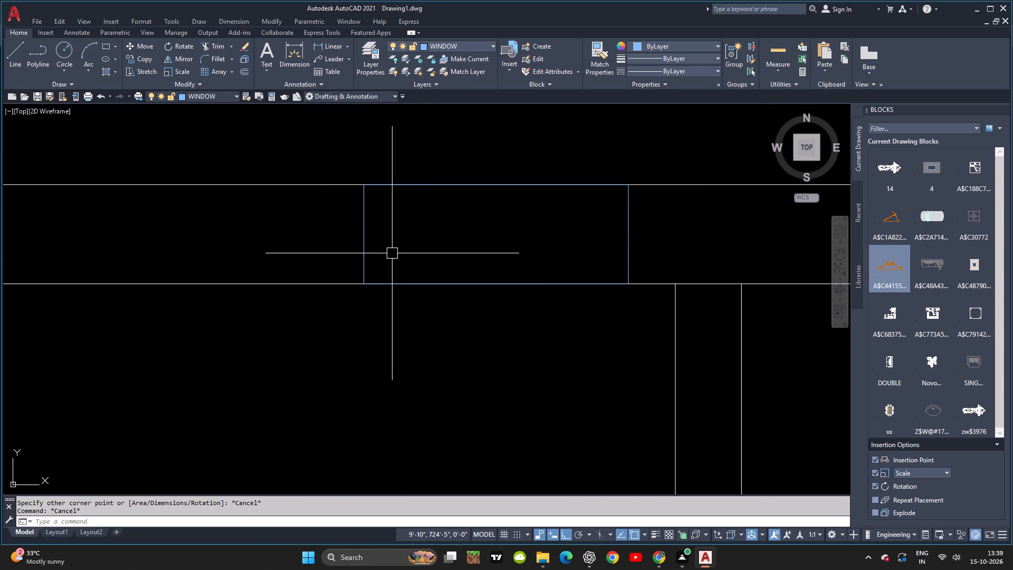
Draw a line along the middle of the toilet window rectangle, joining the midpoints of its short sides.
{"action": "type", "text": "L"}
{"action": "key", "text": "space"}
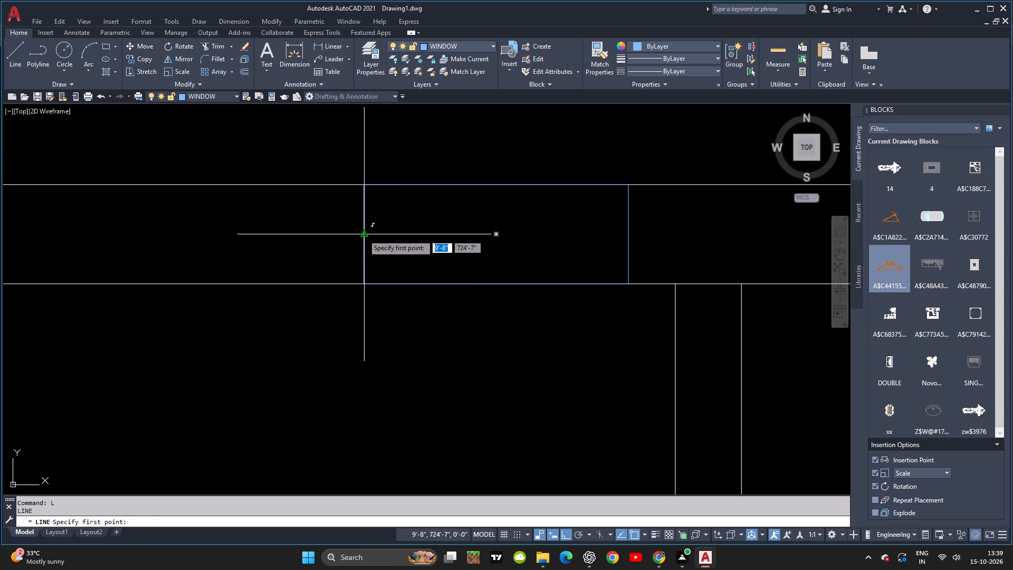
{"action": "left_click", "coordinate": [364, 234]}
{"action": "key", "text": "p"}
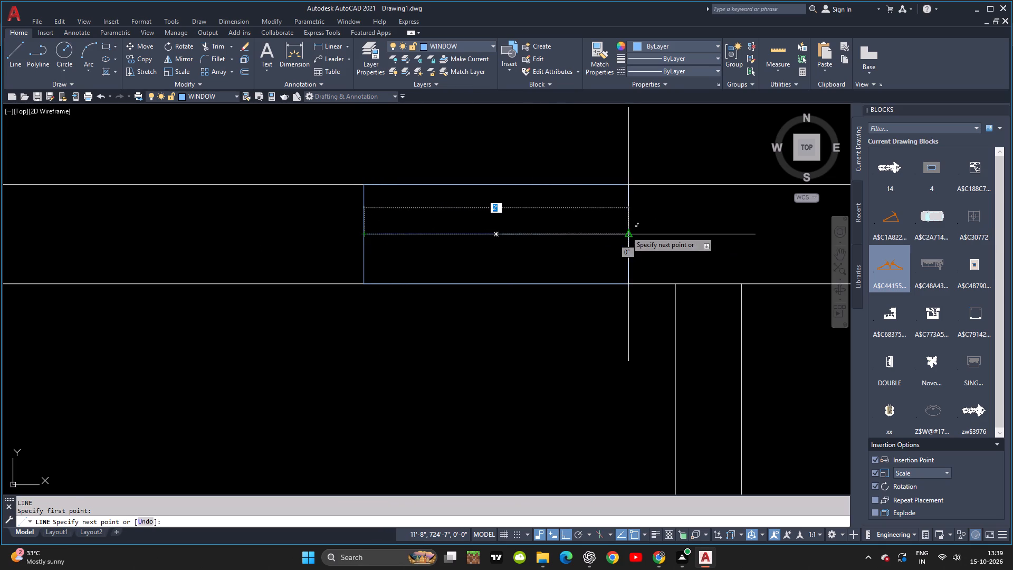
{"action": "left_click", "coordinate": [626, 231]}
{"action": "key", "text": "Escape"}
{"action": "key", "text": "Escape"}
Offset the toilet window's centre line 2" to both sides.
{"action": "type", "text": "O"}
{"action": "key", "text": "space"}
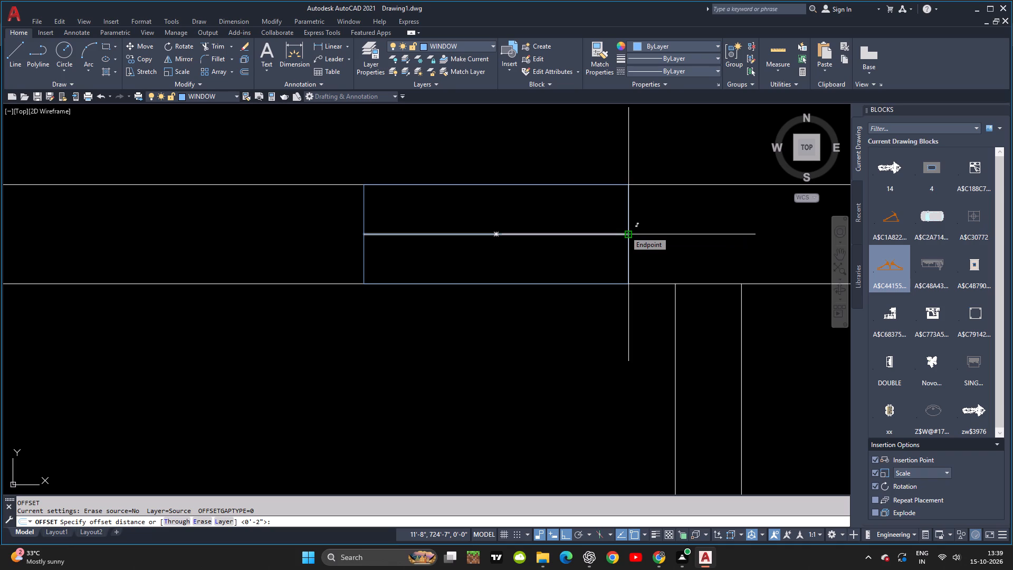
{"action": "type", "text": "2"}
{"action": "key", "text": "space"}
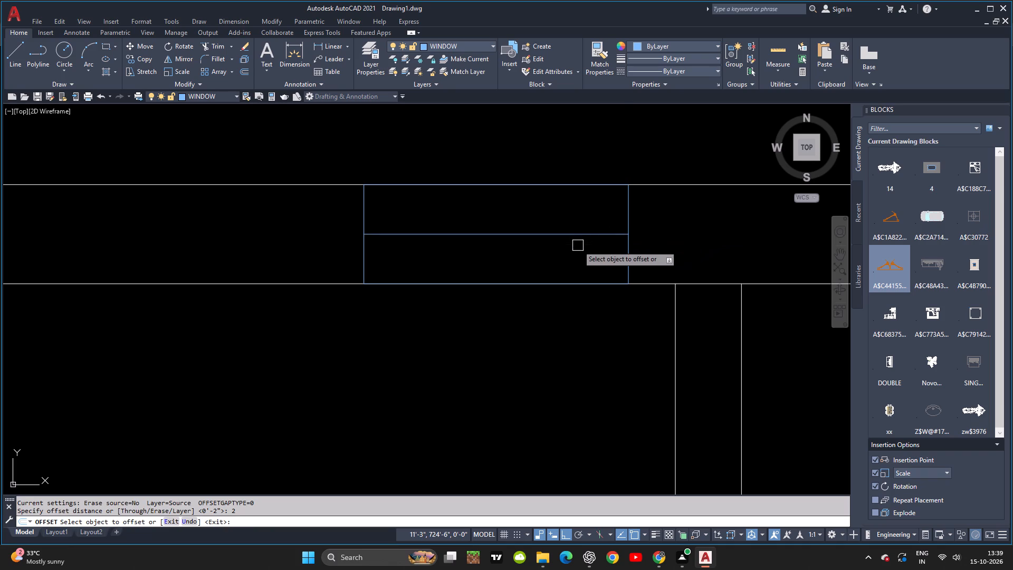
{"action": "key", "text": "Escape"}
{"action": "key", "text": "Escape"}
{"action": "type", "text": "O 2"}
{"action": "key", "text": "space"}
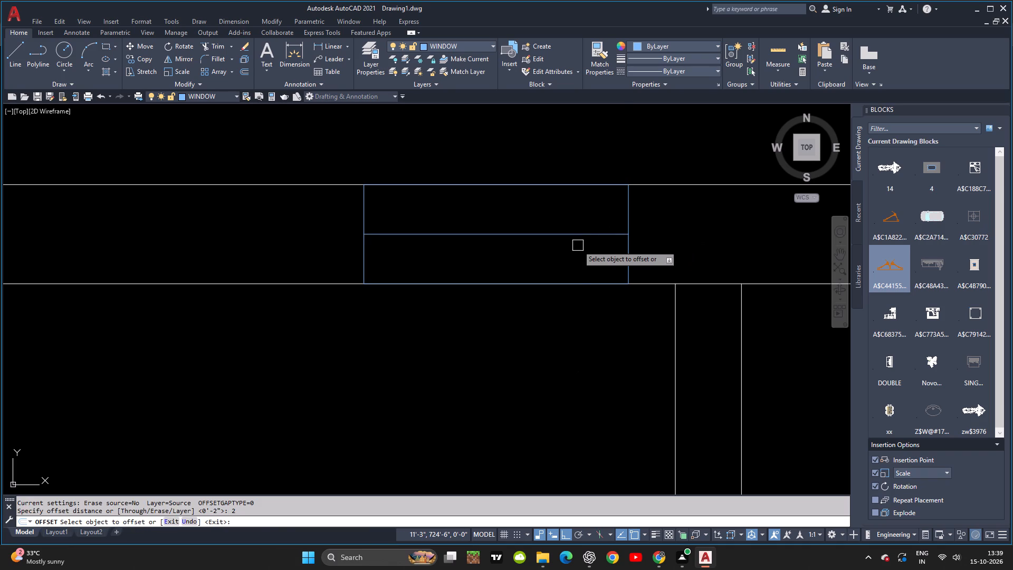
{"action": "left_click", "coordinate": [582, 231]}
{"action": "left_click", "coordinate": [571, 212]}
{"action": "left_click", "coordinate": [581, 232]}
{"action": "left_click", "coordinate": [578, 250]}
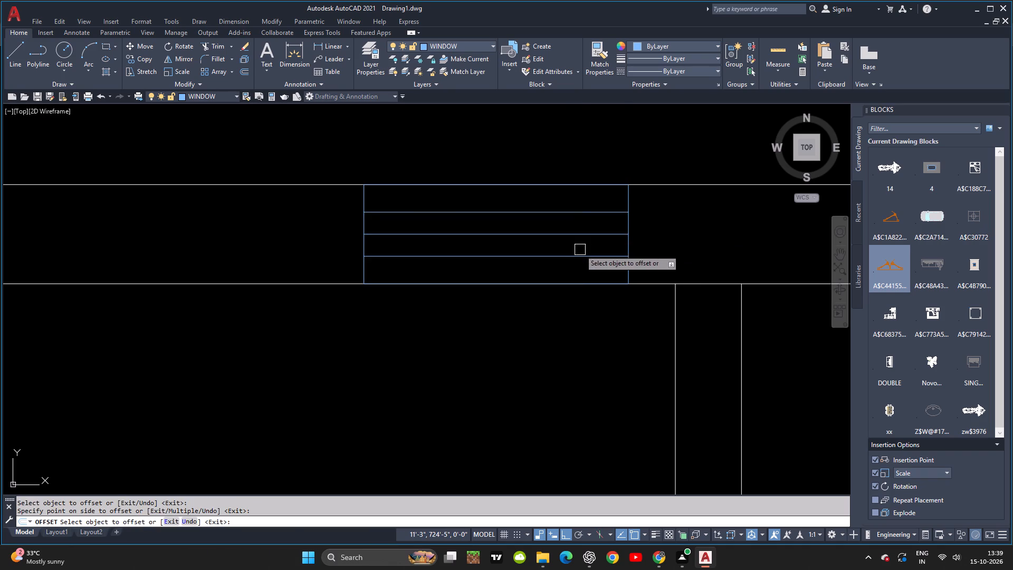
{"action": "middle_click_drag", "start_coordinate": [577, 243], "coordinate": [553, 226]}
{"action": "scroll", "coordinate": [554, 225], "scroll_direction": "down", "scroll_amount": 3}
{"action": "middle_click_drag", "start_coordinate": [560, 226], "coordinate": [544, 214]}
{"action": "key", "text": "Escape"}
{"action": "key", "text": "Escape"}
{"action": "scroll", "coordinate": [568, 254], "scroll_direction": "down", "scroll_amount": 1}
{"action": "middle_click_drag", "start_coordinate": [565, 250], "coordinate": [552, 241]}
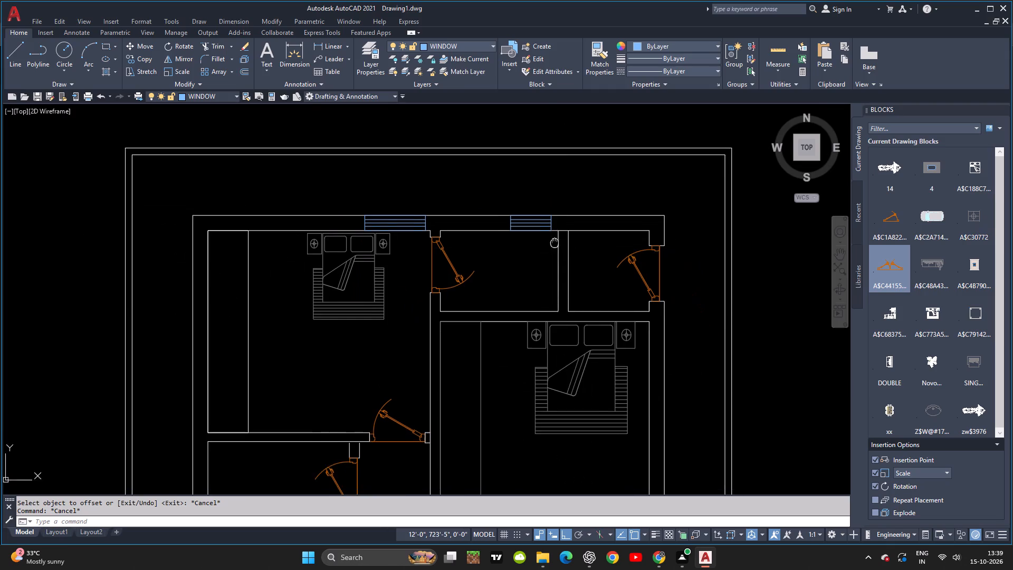
{"action": "middle_click_drag", "start_coordinate": [552, 241], "coordinate": [555, 238]}
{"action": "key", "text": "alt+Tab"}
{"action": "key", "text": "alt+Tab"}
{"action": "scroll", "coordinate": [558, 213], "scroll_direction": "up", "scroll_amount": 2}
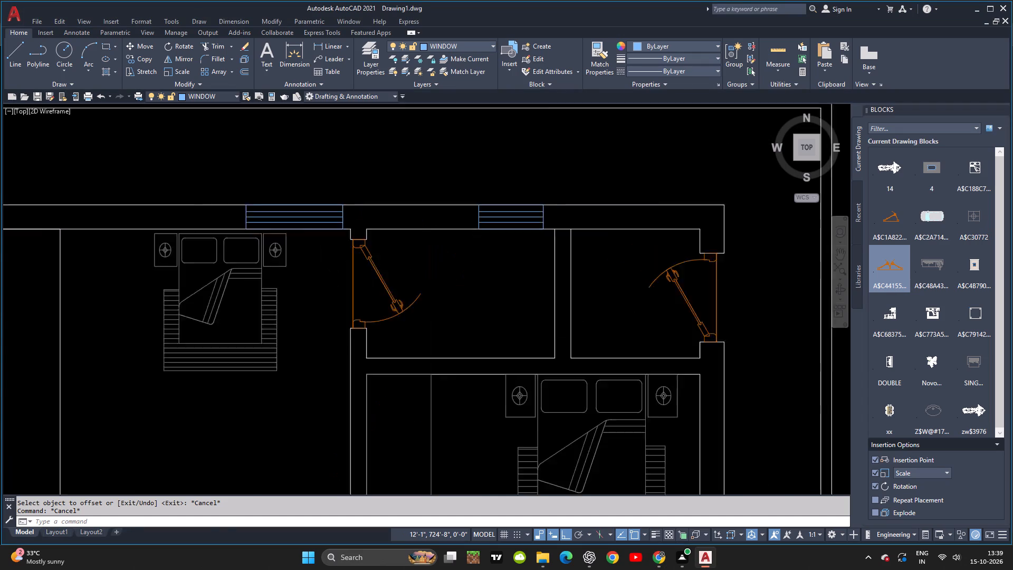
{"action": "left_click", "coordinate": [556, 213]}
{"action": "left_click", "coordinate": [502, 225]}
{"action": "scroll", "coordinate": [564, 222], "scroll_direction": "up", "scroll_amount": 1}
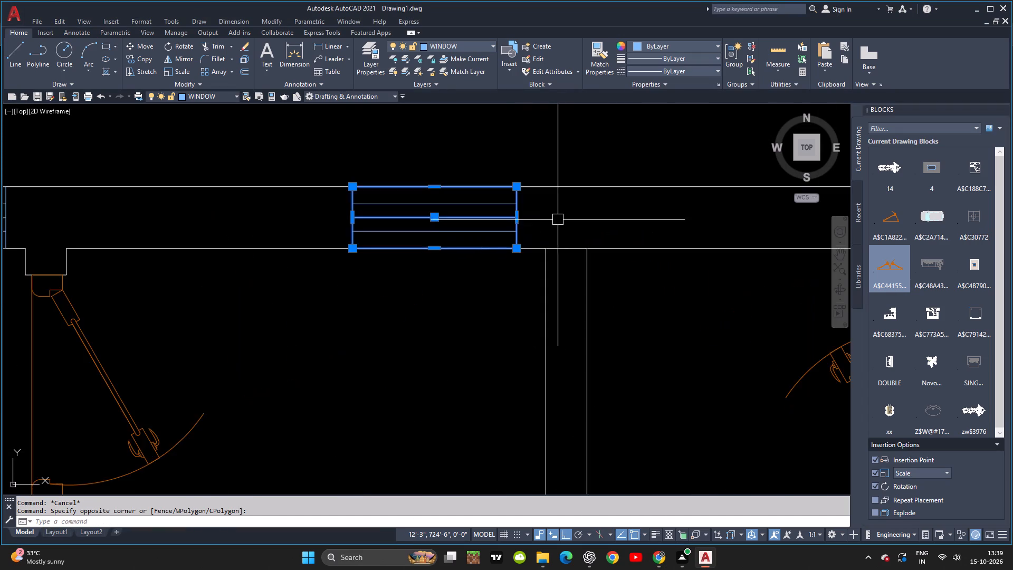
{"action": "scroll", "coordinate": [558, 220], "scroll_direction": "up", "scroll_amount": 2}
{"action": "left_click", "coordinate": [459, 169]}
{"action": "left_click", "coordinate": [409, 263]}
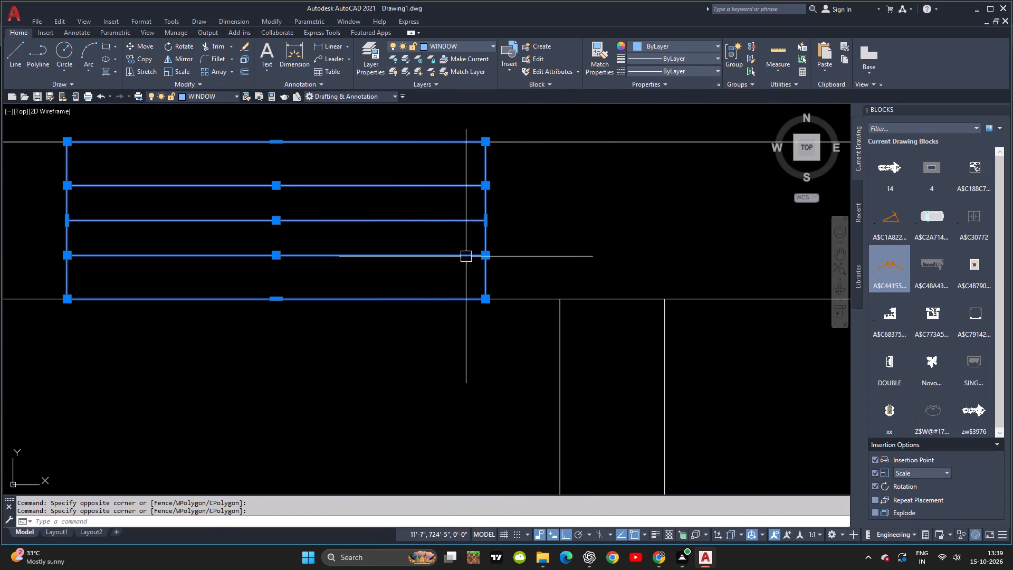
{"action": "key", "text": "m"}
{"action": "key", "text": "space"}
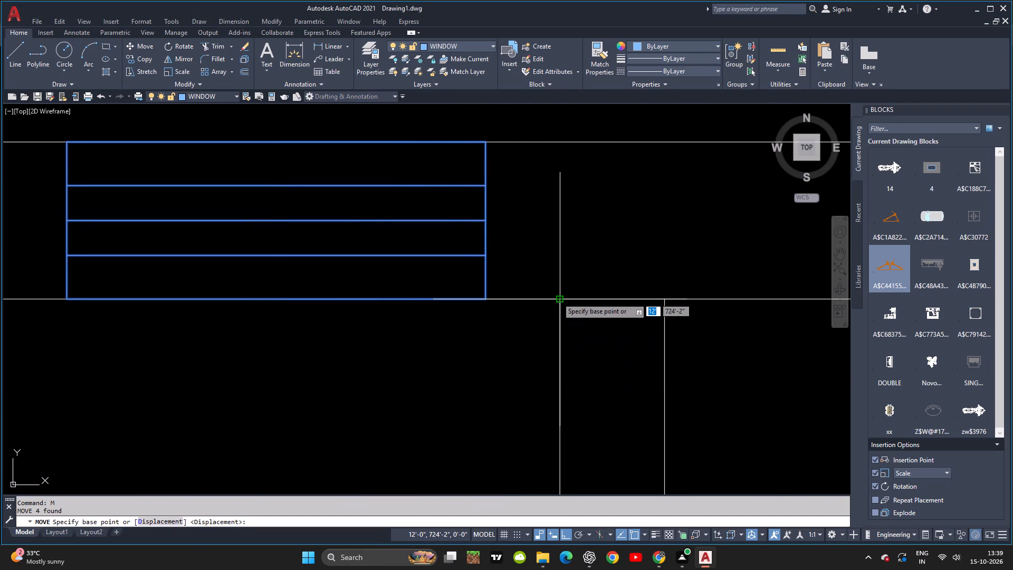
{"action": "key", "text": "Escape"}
Copy the toilet window with its three lines to the adjacent corner toilet, using the rooms' matching inner upper corners as reference points.
{"action": "left_click", "coordinate": [532, 167]}
{"action": "left_click", "coordinate": [389, 265]}
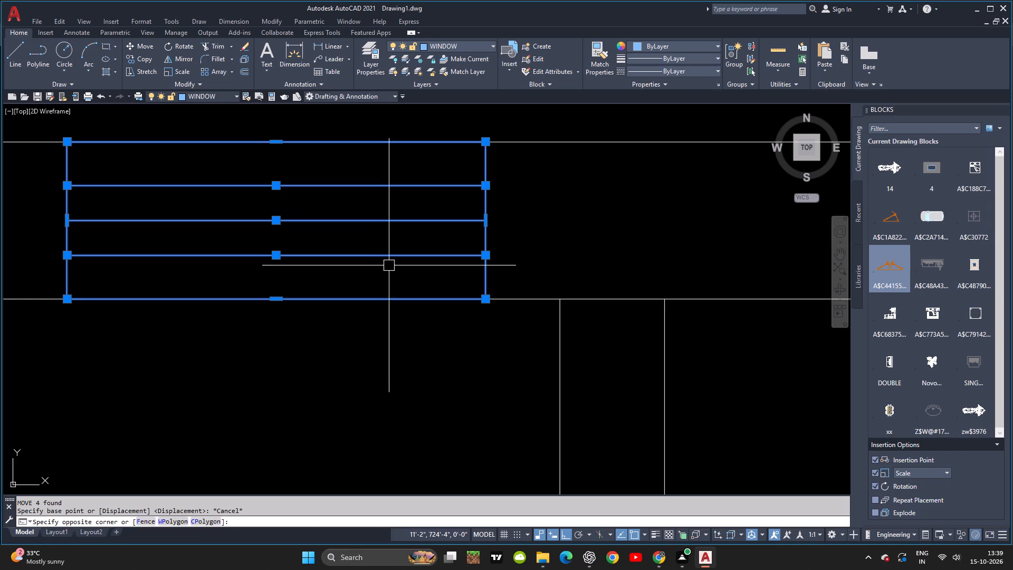
{"action": "key", "text": "c"}
{"action": "type", "text": "O"}
{"action": "key", "text": "space"}
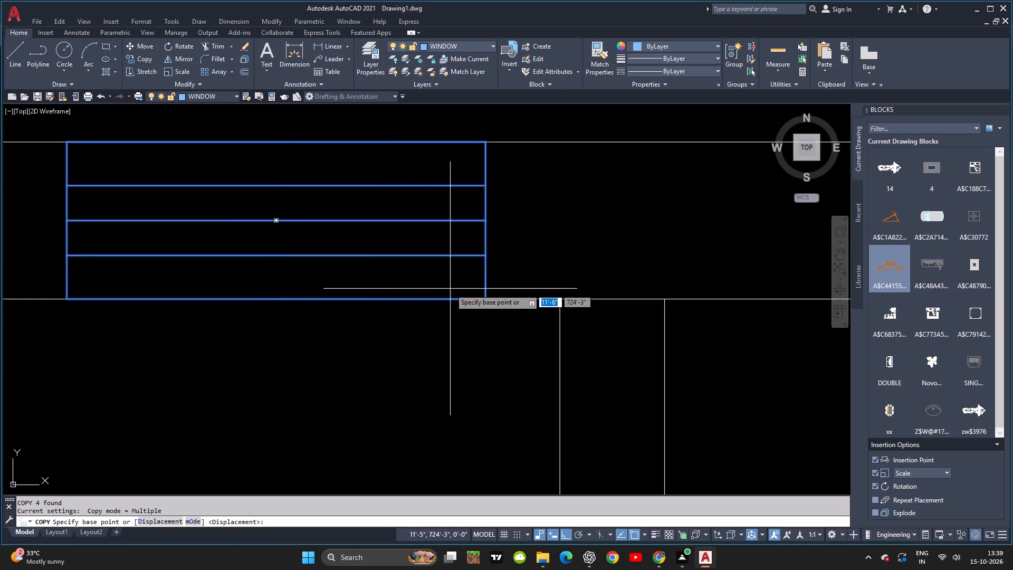
{"action": "left_click", "coordinate": [559, 302]}
{"action": "scroll", "coordinate": [611, 245], "scroll_direction": "down", "scroll_amount": 2}
{"action": "middle_click_drag", "start_coordinate": [553, 241], "coordinate": [518, 234]}
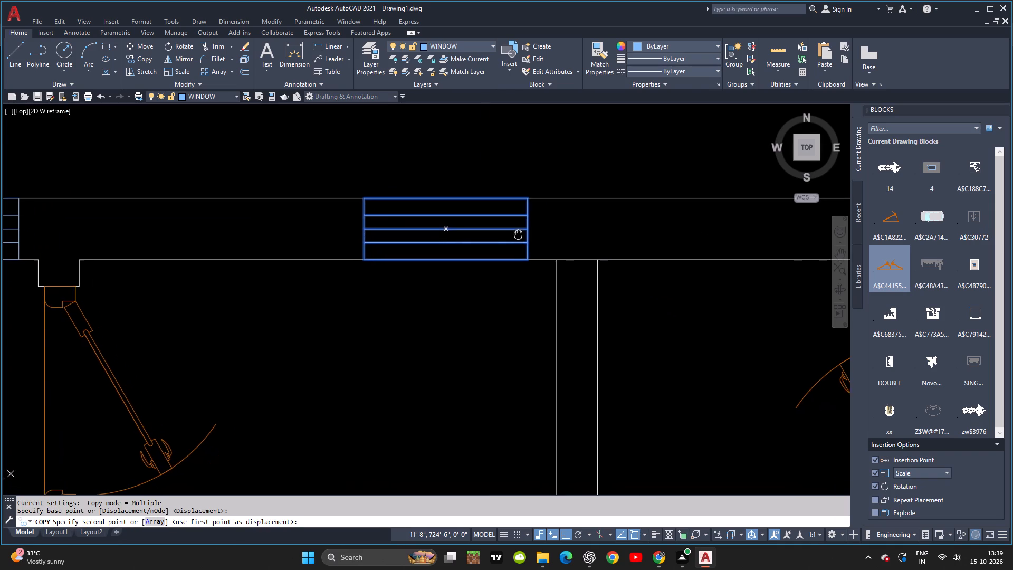
{"action": "middle_click_drag", "start_coordinate": [518, 234], "coordinate": [516, 233]}
{"action": "middle_click_drag", "start_coordinate": [586, 253], "coordinate": [544, 248]}
{"action": "scroll", "coordinate": [581, 252], "scroll_direction": "down", "scroll_amount": 1}
{"action": "key", "text": "i"}
{"action": "left_click", "coordinate": [753, 253]}
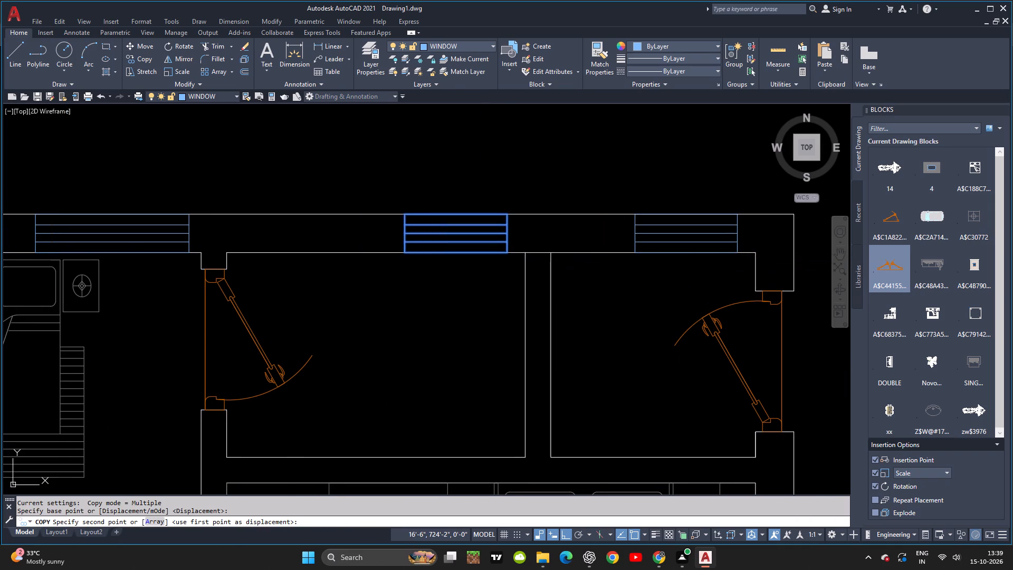
{"action": "key", "text": "Escape"}
{"action": "scroll", "coordinate": [750, 317], "scroll_direction": "down", "scroll_amount": 2}
{"action": "middle_click_drag", "start_coordinate": [742, 309], "coordinate": [718, 263]}
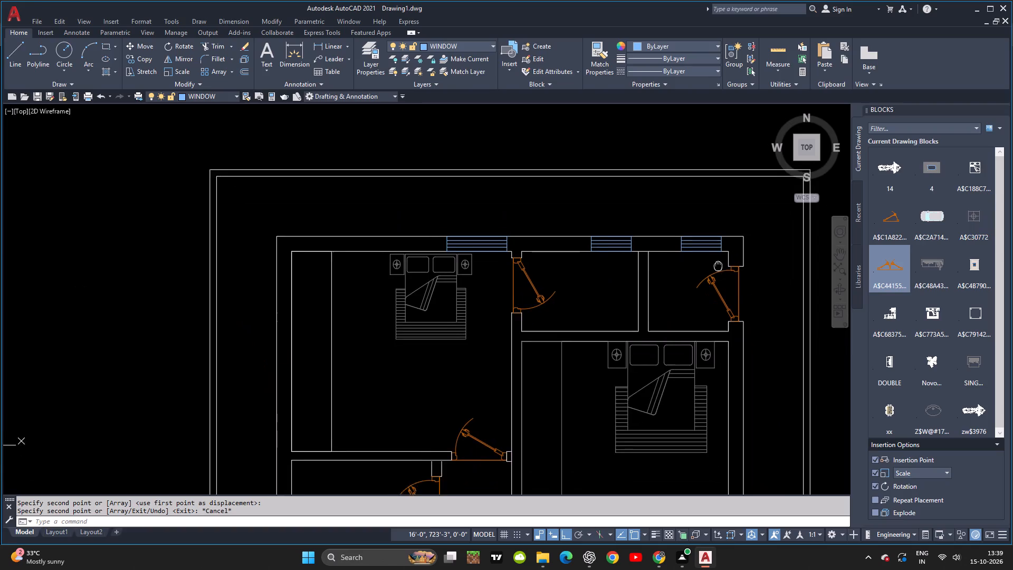
{"action": "middle_click_drag", "start_coordinate": [718, 263], "coordinate": [718, 262]}
Compare the drawing with the browser's 2 BHK reference plan for the remaining outer-wall window positions, returning to AutoCAD.
{"action": "key", "text": "alt+Tab"}
{"action": "key", "text": "alt+Tab"}
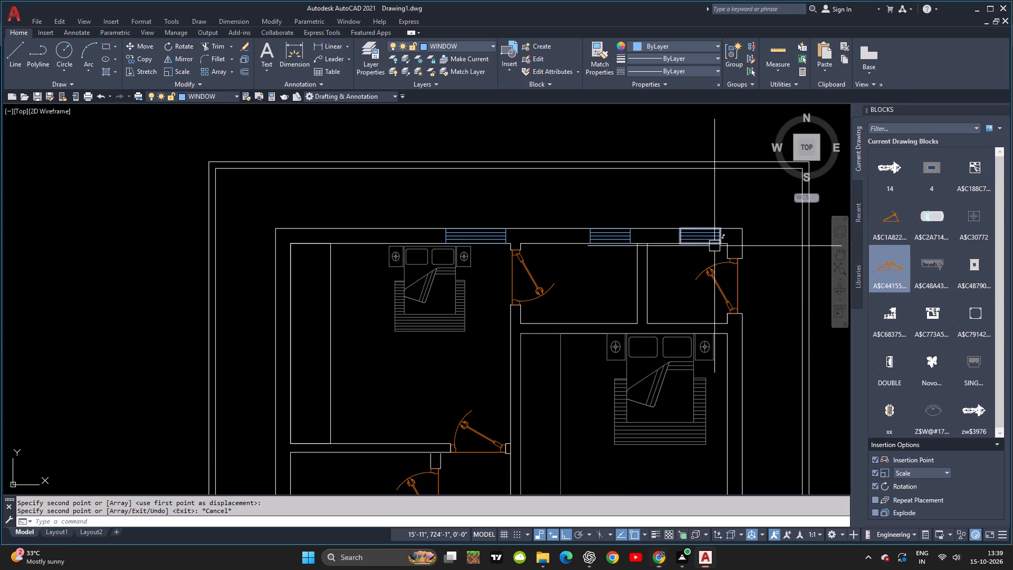
{"action": "scroll", "coordinate": [705, 282], "scroll_direction": "down", "scroll_amount": 2}
{"action": "middle_click_drag", "start_coordinate": [703, 286], "coordinate": [671, 184]}
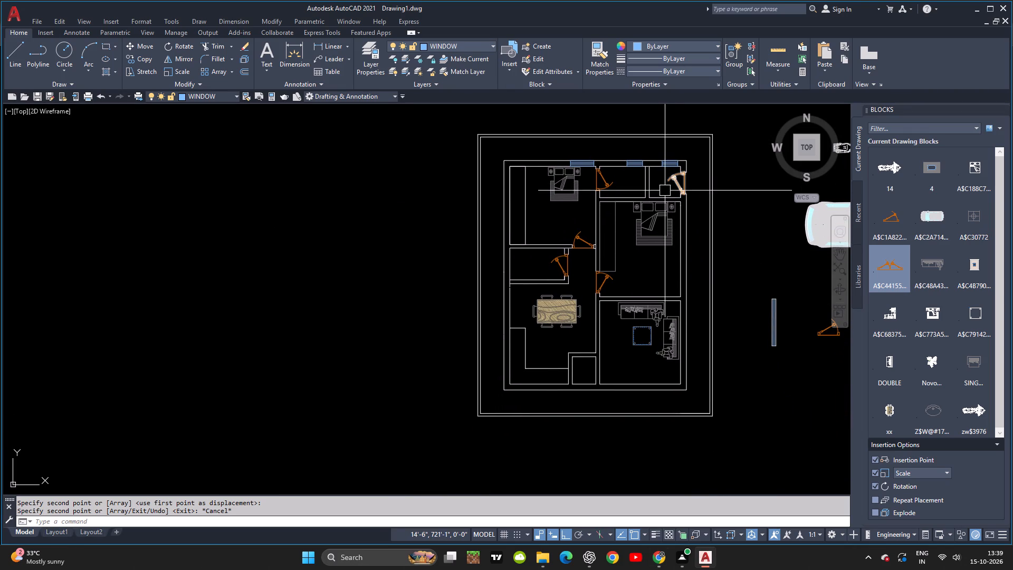
{"action": "middle_click_drag", "start_coordinate": [644, 227], "coordinate": [610, 220]}
{"action": "key", "text": "alt+Tab"}
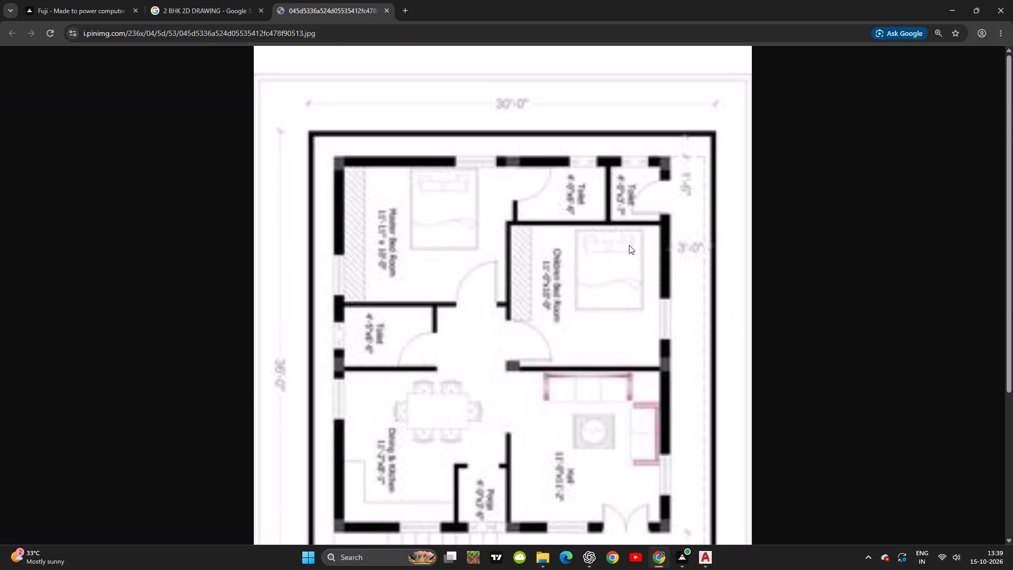
{"action": "key", "text": "alt+Tab"}
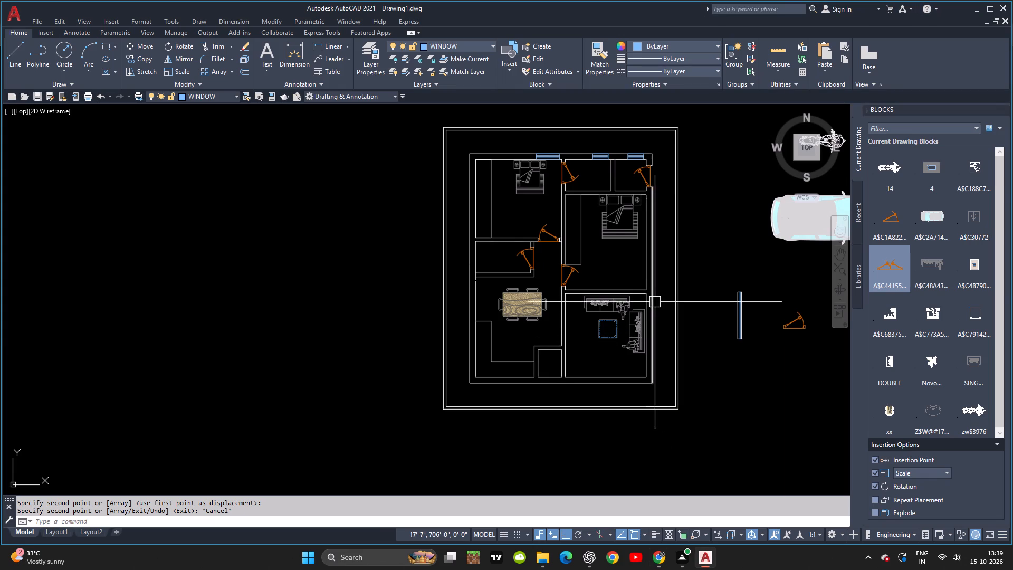
{"action": "middle_click_drag", "start_coordinate": [655, 310], "coordinate": [606, 319]}
{"action": "key", "text": "alt+Tab"}
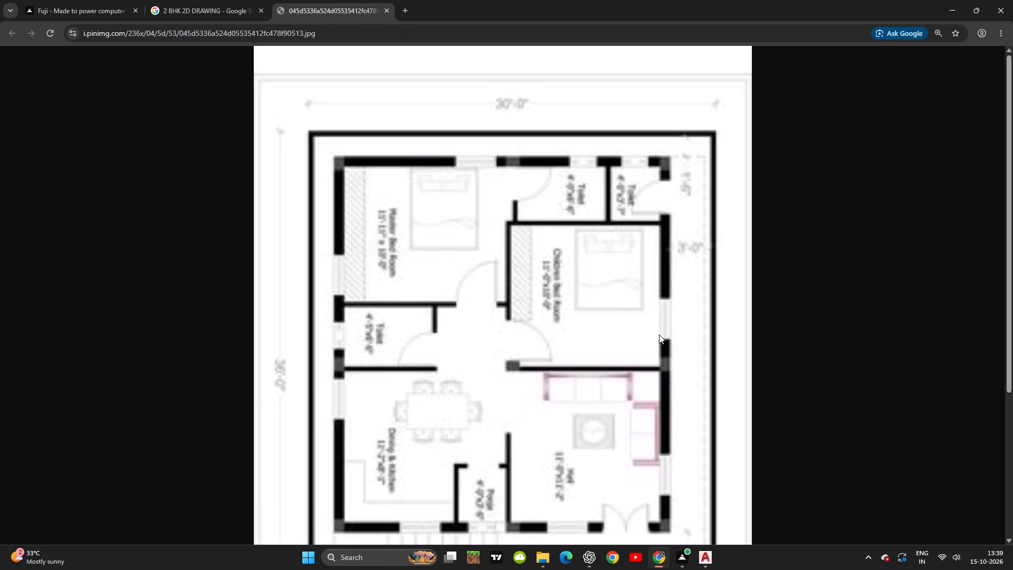
{"action": "scroll", "coordinate": [668, 327], "scroll_direction": "up", "scroll_amount": 1}
{"action": "key", "text": "alt+Tab"}
Draw a 9" by 3' window rectangle in the children's bedroom outer side wall, starting at the room's inner lower corner by the hall.
{"action": "scroll", "coordinate": [519, 177], "scroll_direction": "up", "scroll_amount": 3}
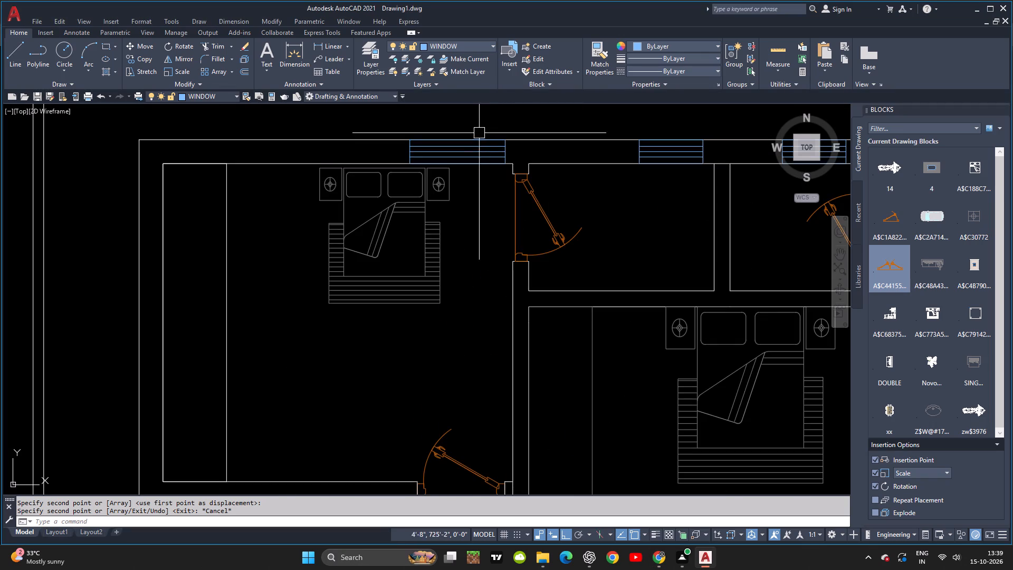
{"action": "scroll", "coordinate": [499, 159], "scroll_direction": "up", "scroll_amount": 2}
{"action": "scroll", "coordinate": [531, 154], "scroll_direction": "down", "scroll_amount": 5}
{"action": "middle_click_drag", "start_coordinate": [616, 325], "coordinate": [541, 297]}
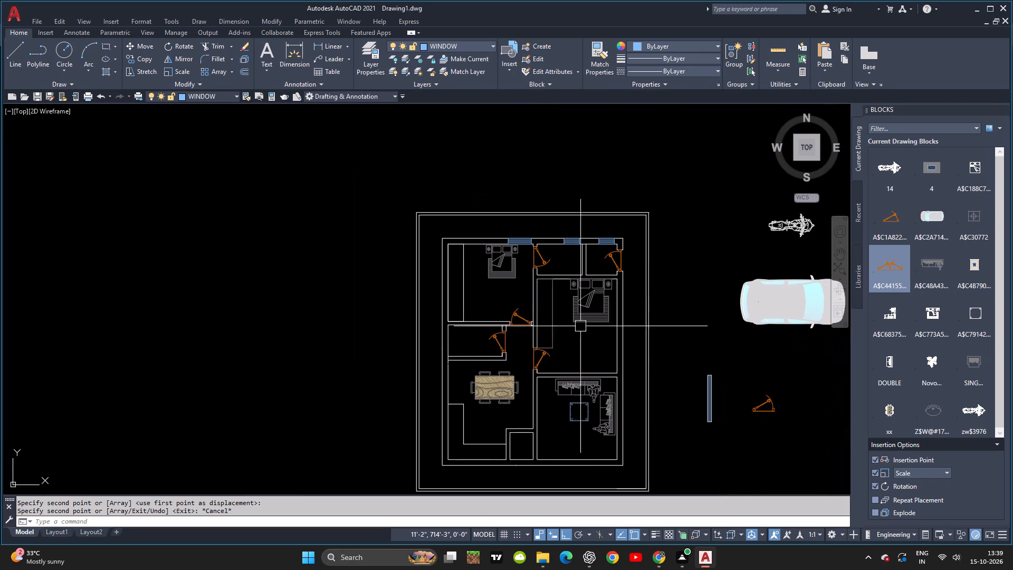
{"action": "middle_click_drag", "start_coordinate": [604, 349], "coordinate": [563, 305]}
{"action": "type", "text": "REC"}
{"action": "key", "text": "space"}
{"action": "scroll", "coordinate": [590, 349], "scroll_direction": "up", "scroll_amount": 3}
{"action": "left_click", "coordinate": [540, 284]}
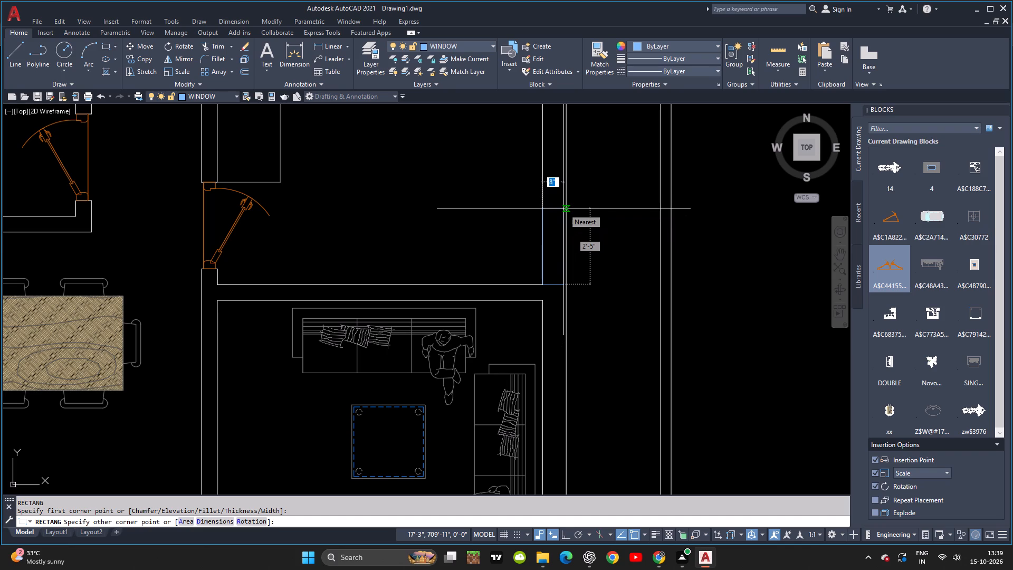
{"action": "key", "text": "9"}
{"action": "type", "text": ",3"}
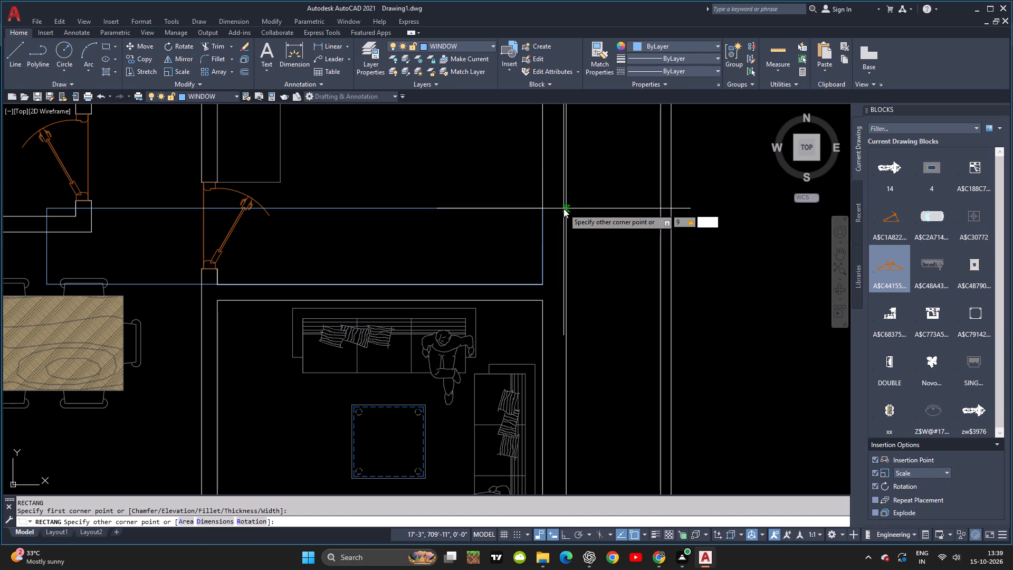
{"action": "key", "text": "apostrophe"}
{"action": "key", "text": "Return"}
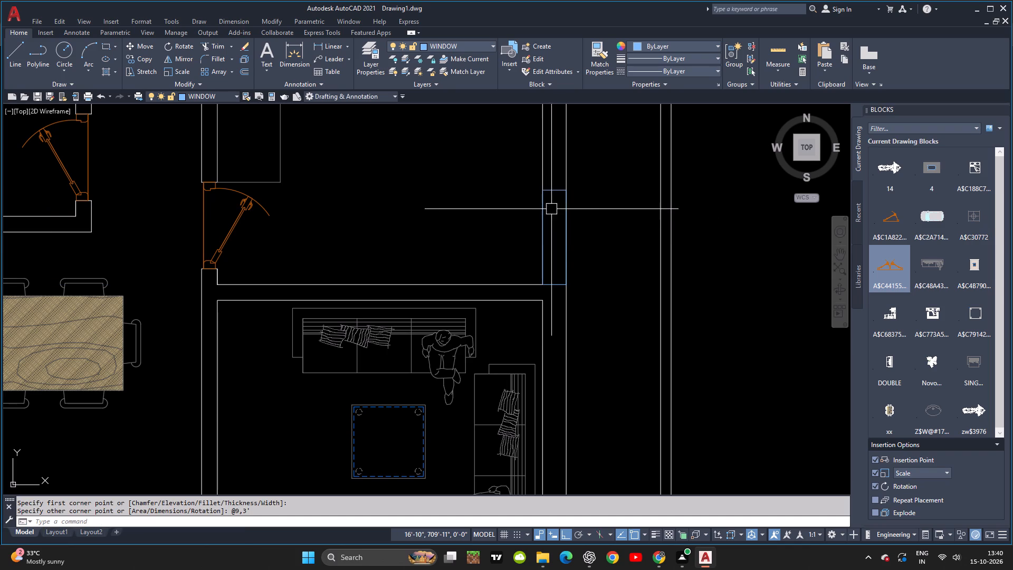
{"action": "key", "text": "Escape"}
Draw a line along the middle of the children's bedroom window rectangle, joining the midpoints of its short sides.
{"action": "type", "text": "L"}
{"action": "key", "text": "space"}
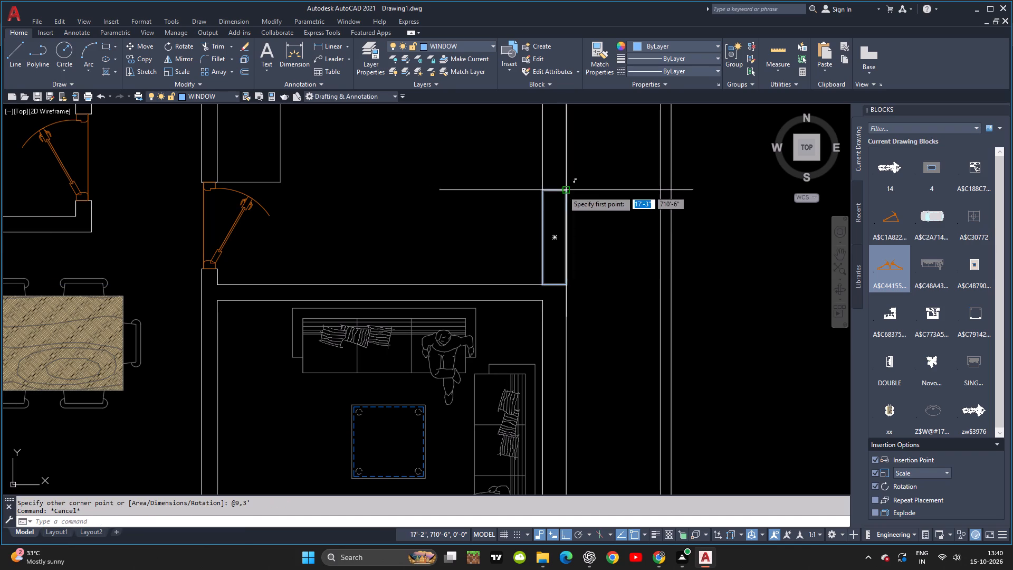
{"action": "left_click", "coordinate": [552, 188]}
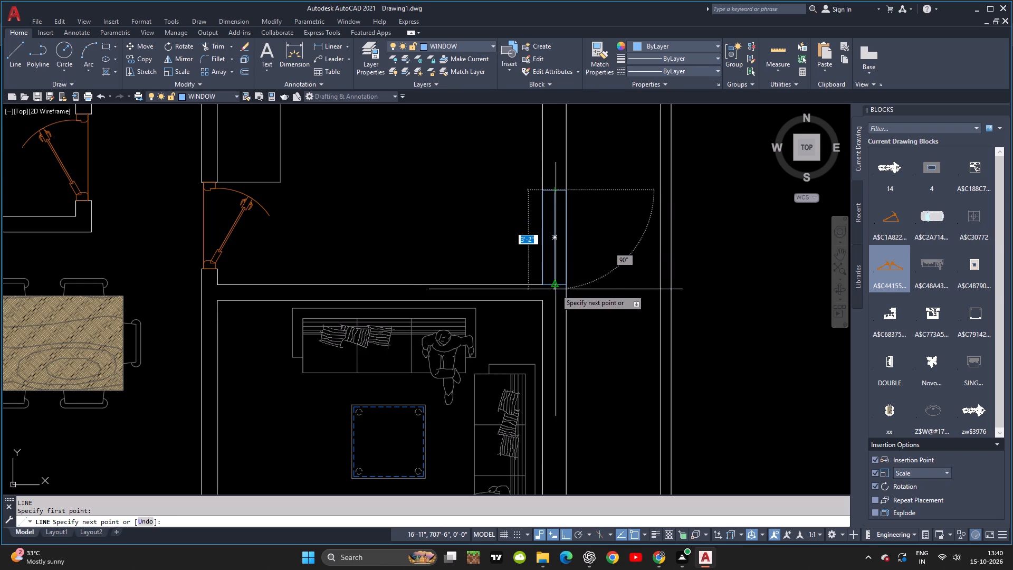
{"action": "left_click", "coordinate": [556, 286]}
{"action": "key", "text": "Escape"}
{"action": "key", "text": "Escape"}
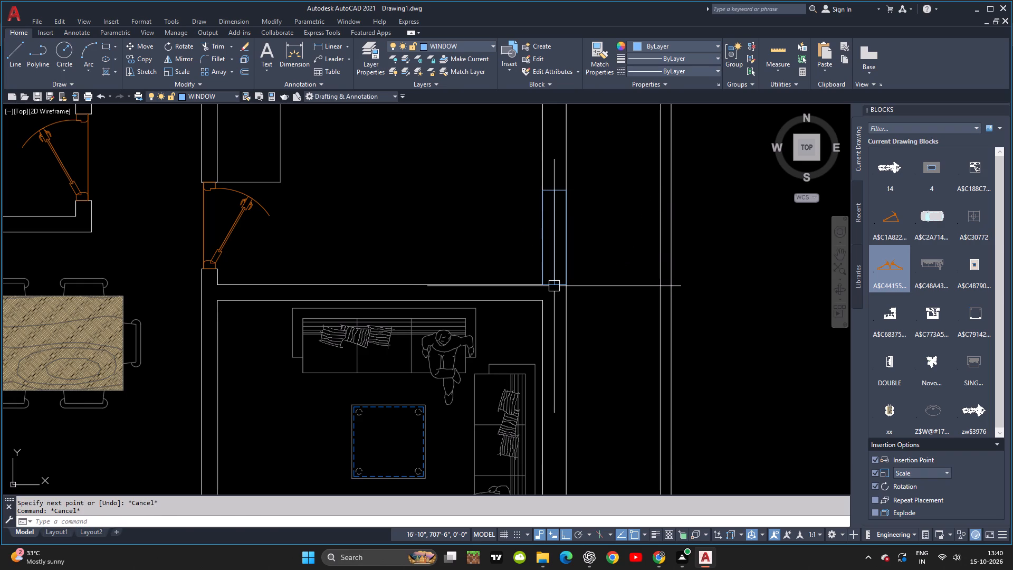
Offset the children's bedroom window's centre line 2" to both sides.
{"action": "type", "text": "O"}
{"action": "key", "text": "space"}
{"action": "type", "text": "2"}
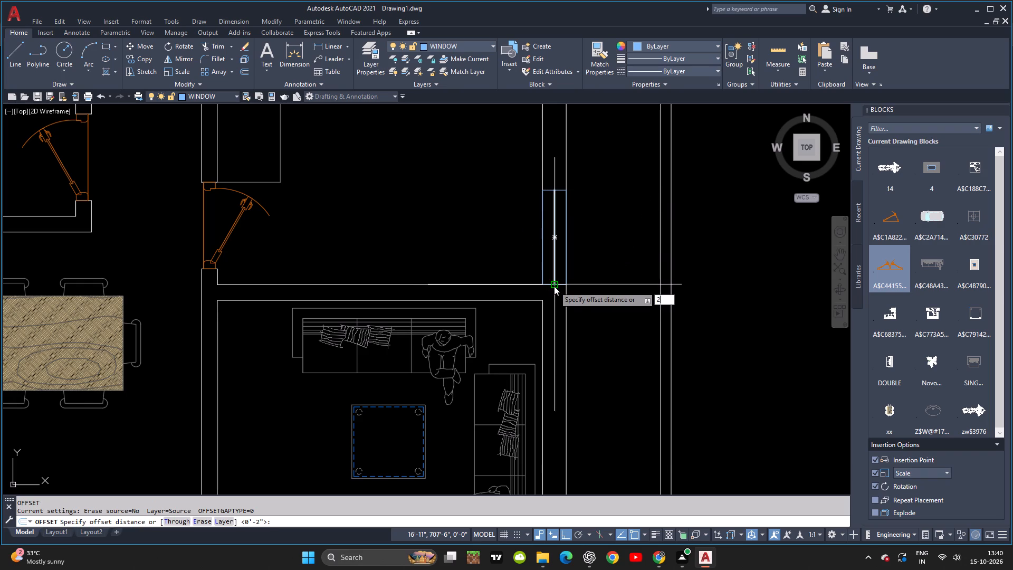
{"action": "key", "text": "space"}
{"action": "scroll", "coordinate": [548, 259], "scroll_direction": "up", "scroll_amount": 1}
{"action": "left_click", "coordinate": [557, 256]}
{"action": "left_click", "coordinate": [569, 268]}
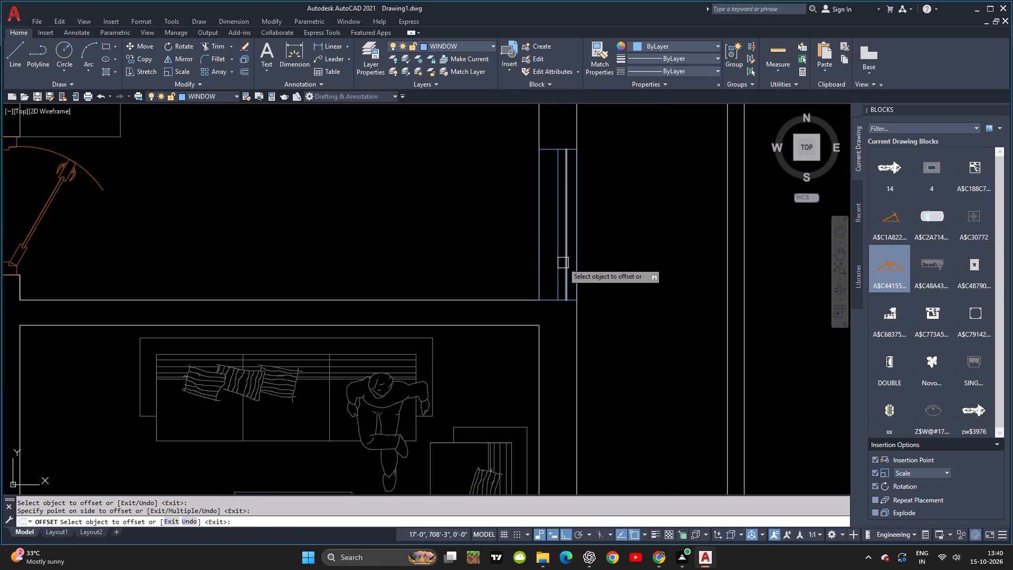
{"action": "left_click", "coordinate": [559, 260]}
{"action": "left_click", "coordinate": [546, 256]}
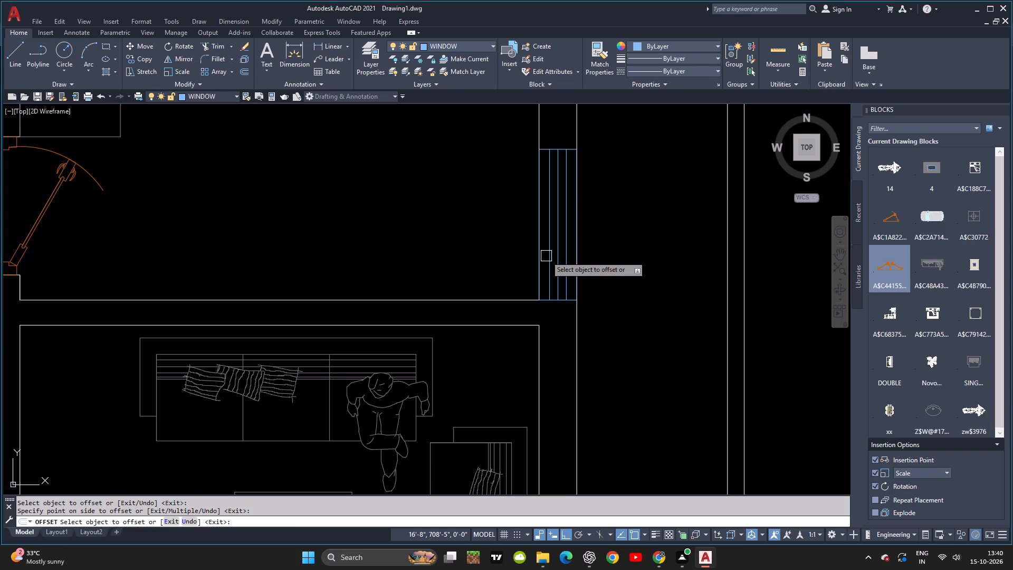
{"action": "key", "text": "Escape"}
{"action": "key", "text": "Escape"}
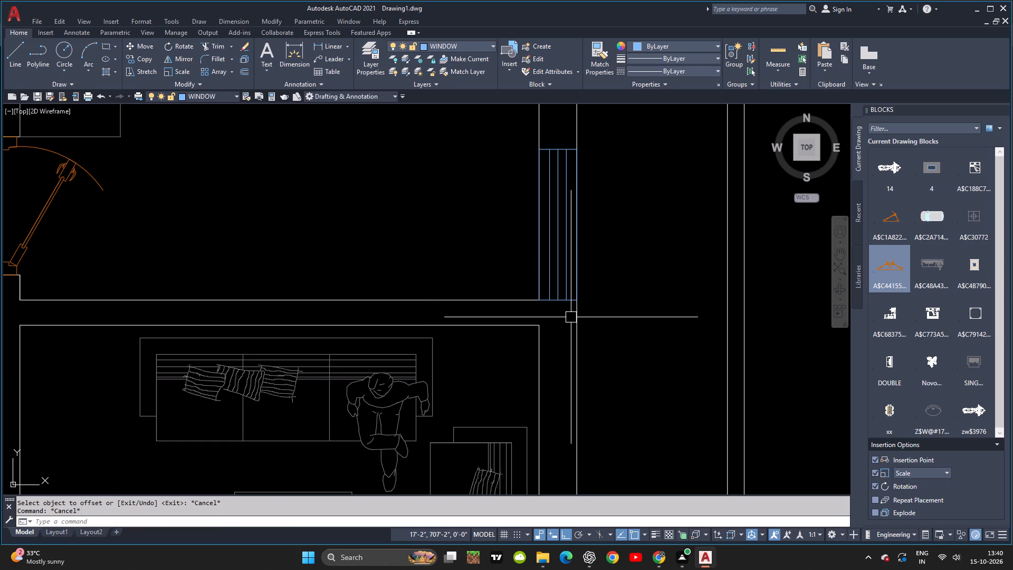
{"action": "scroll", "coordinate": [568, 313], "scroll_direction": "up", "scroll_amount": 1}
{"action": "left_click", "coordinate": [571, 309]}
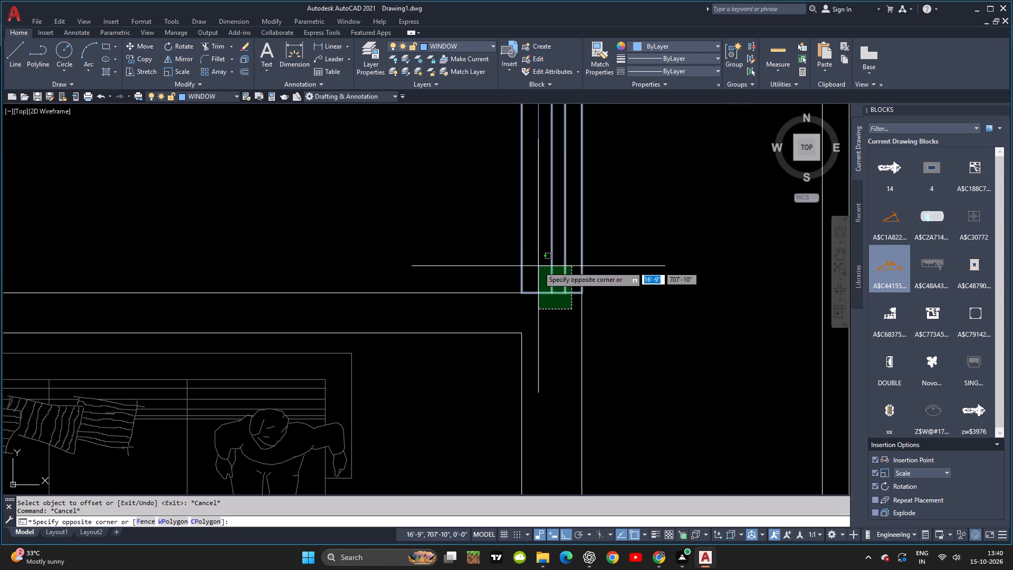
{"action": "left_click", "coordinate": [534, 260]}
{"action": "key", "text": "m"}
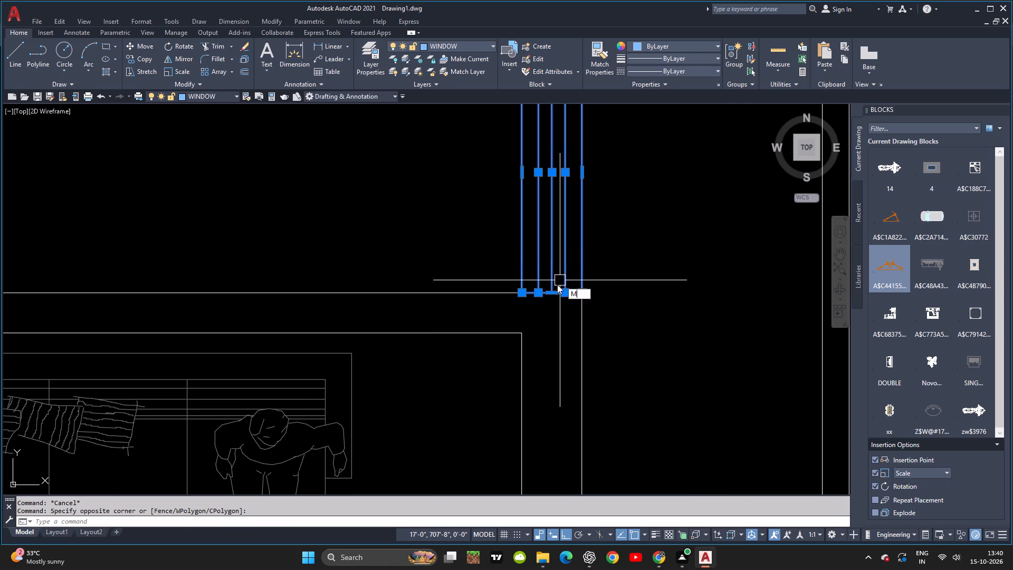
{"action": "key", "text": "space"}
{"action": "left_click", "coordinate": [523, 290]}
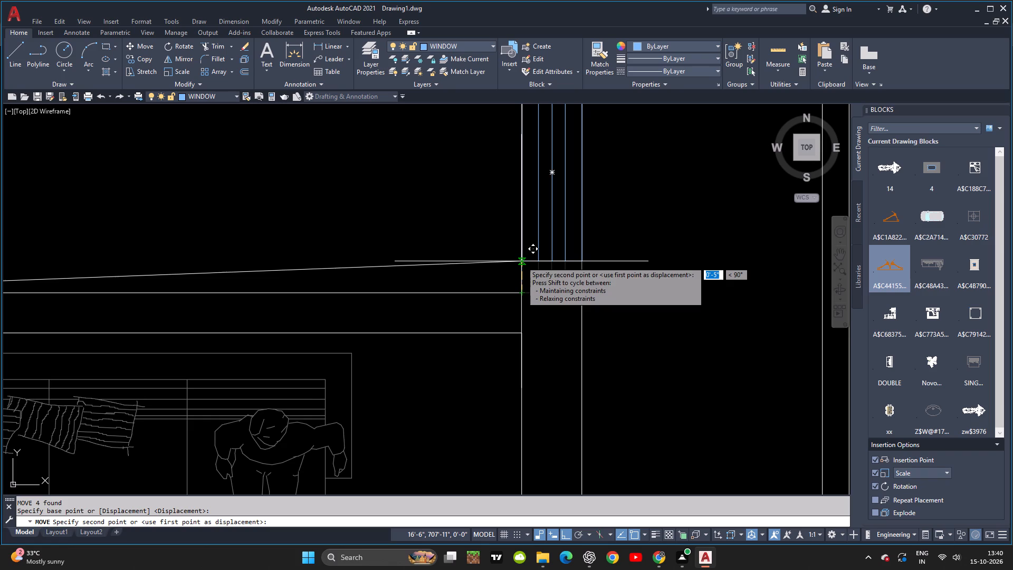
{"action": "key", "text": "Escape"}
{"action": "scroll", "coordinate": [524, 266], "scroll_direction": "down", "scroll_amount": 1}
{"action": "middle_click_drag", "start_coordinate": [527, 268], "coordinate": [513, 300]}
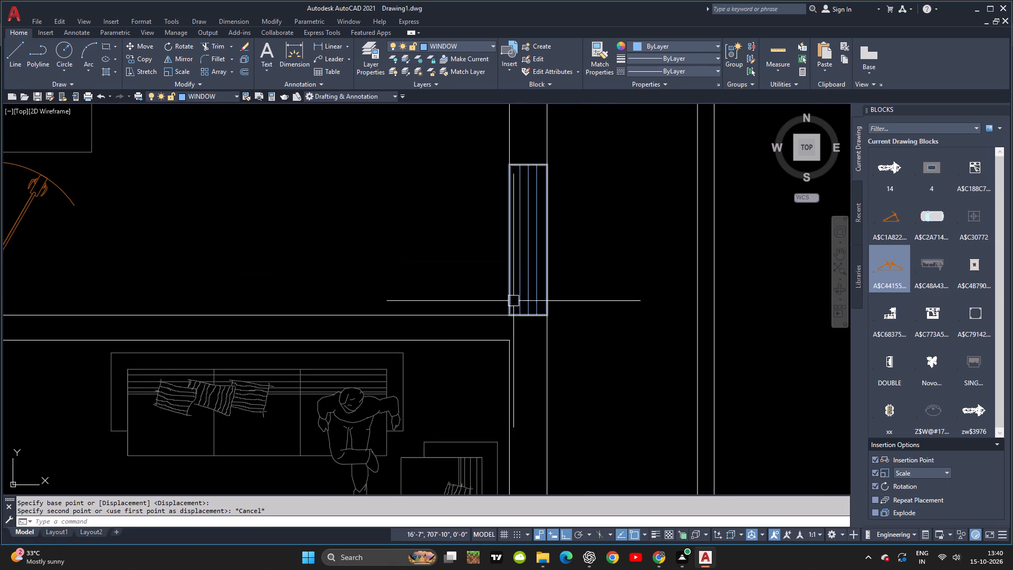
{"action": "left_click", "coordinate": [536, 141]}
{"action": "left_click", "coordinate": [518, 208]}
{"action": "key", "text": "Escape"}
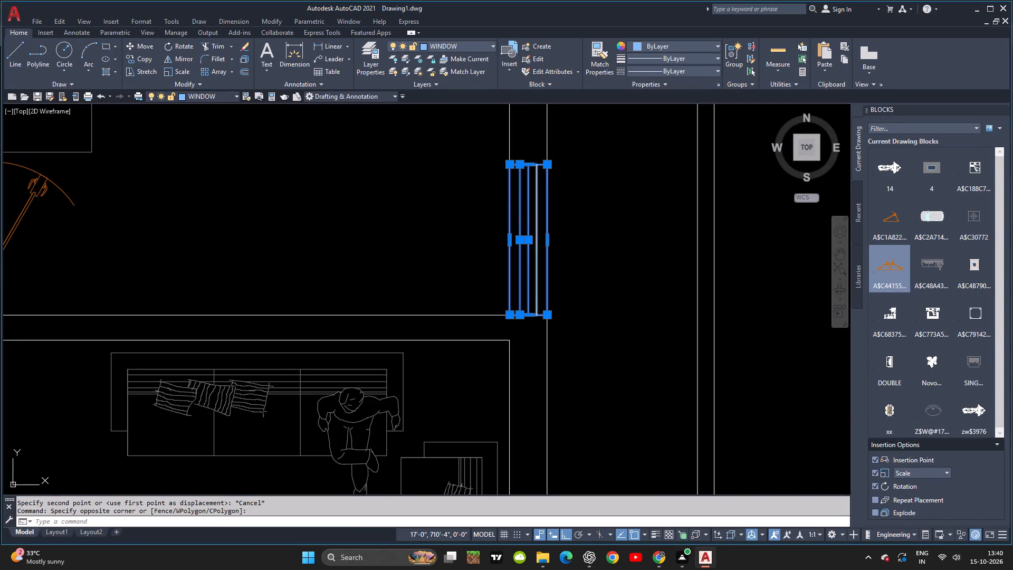
Copy the children's bedroom window with its three lines 6" straight up along the outer wall.
{"action": "scroll", "coordinate": [534, 156], "scroll_direction": "up", "scroll_amount": 2}
{"action": "left_click", "coordinate": [551, 140]}
{"action": "left_click", "coordinate": [488, 225]}
{"action": "scroll", "coordinate": [495, 237], "scroll_direction": "down", "scroll_amount": 1}
{"action": "middle_click_drag", "start_coordinate": [495, 237], "coordinate": [486, 157]}
{"action": "scroll", "coordinate": [486, 154], "scroll_direction": "down", "scroll_amount": 1}
{"action": "key", "text": "c"}
{"action": "key", "text": "o"}
{"action": "key", "text": "space"}
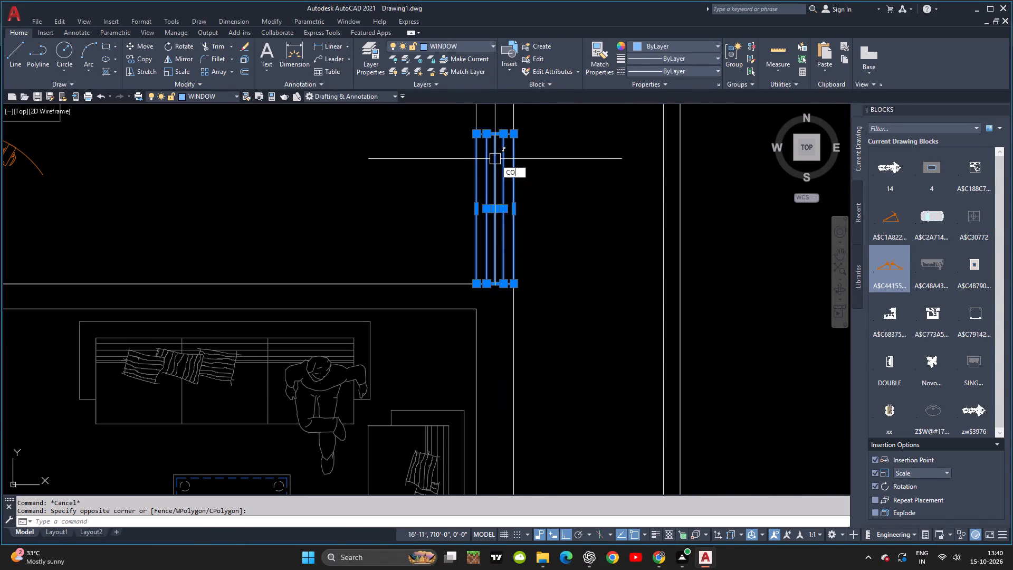
{"action": "scroll", "coordinate": [490, 265], "scroll_direction": "up", "scroll_amount": 2}
{"action": "left_click", "coordinate": [455, 313]}
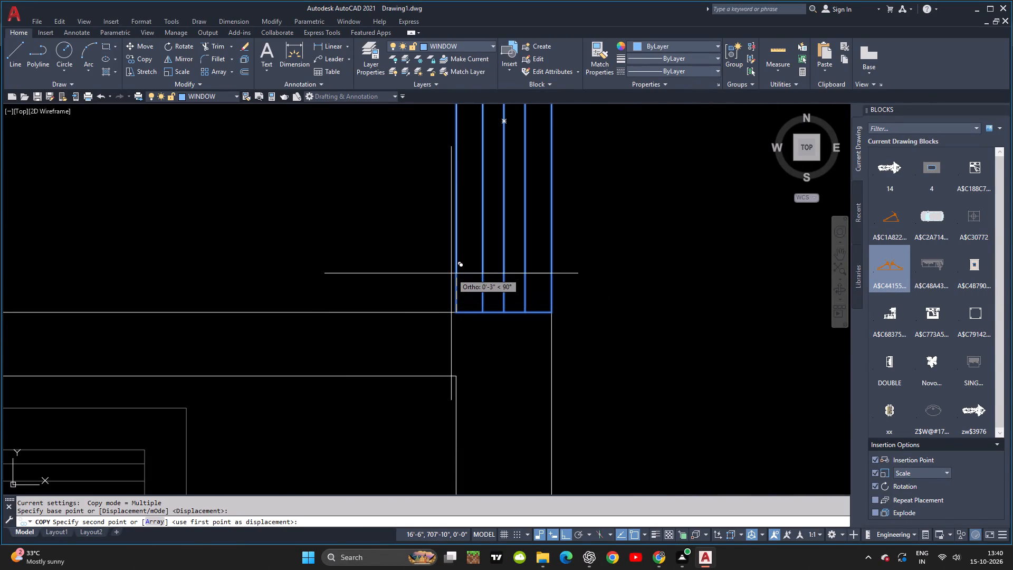
{"action": "key", "text": "6"}
{"action": "key", "text": "Return"}
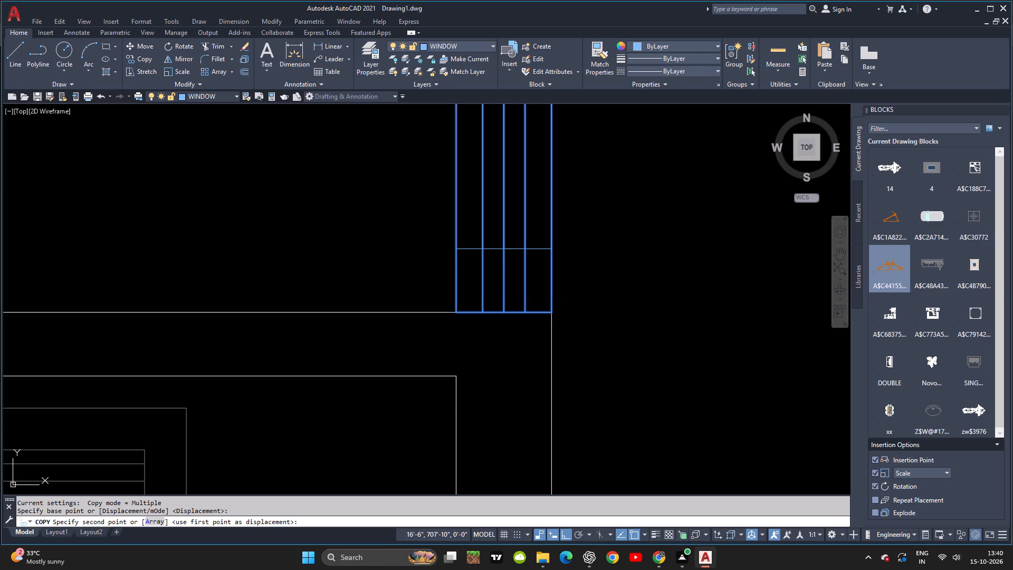
{"action": "key", "text": "Escape"}
Delete the original children's bedroom window with its three lines at the room corner, keeping the raised copy.
{"action": "left_click", "coordinate": [545, 362]}
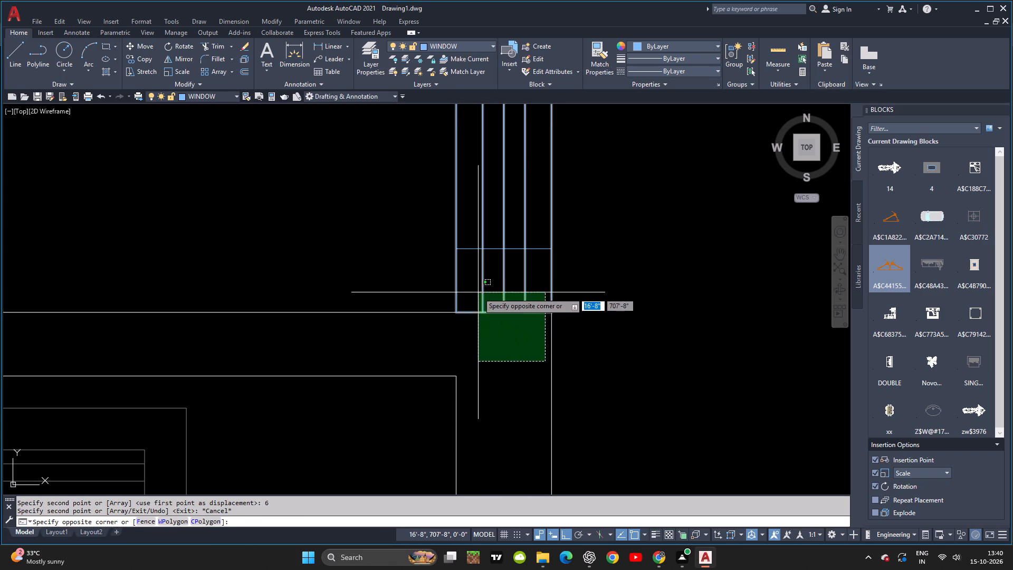
{"action": "left_click", "coordinate": [473, 284]}
{"action": "key", "text": "Delete"}
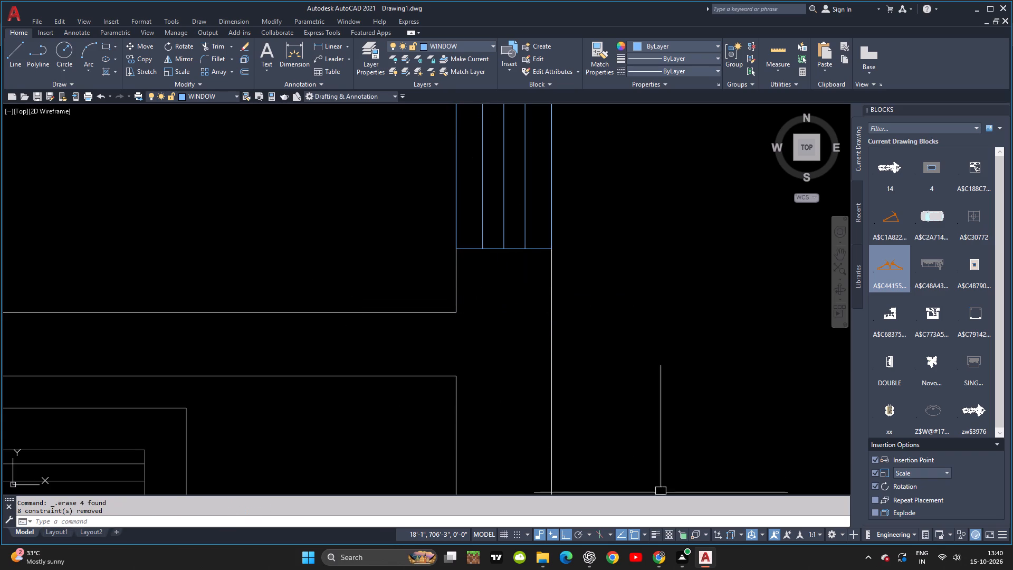
Compare the drawing with the browser's 2 BHK reference plan for the hall, dining and kitchen window positions, returning to AutoCAD.
{"action": "scroll", "coordinate": [570, 322], "scroll_direction": "down", "scroll_amount": 4}
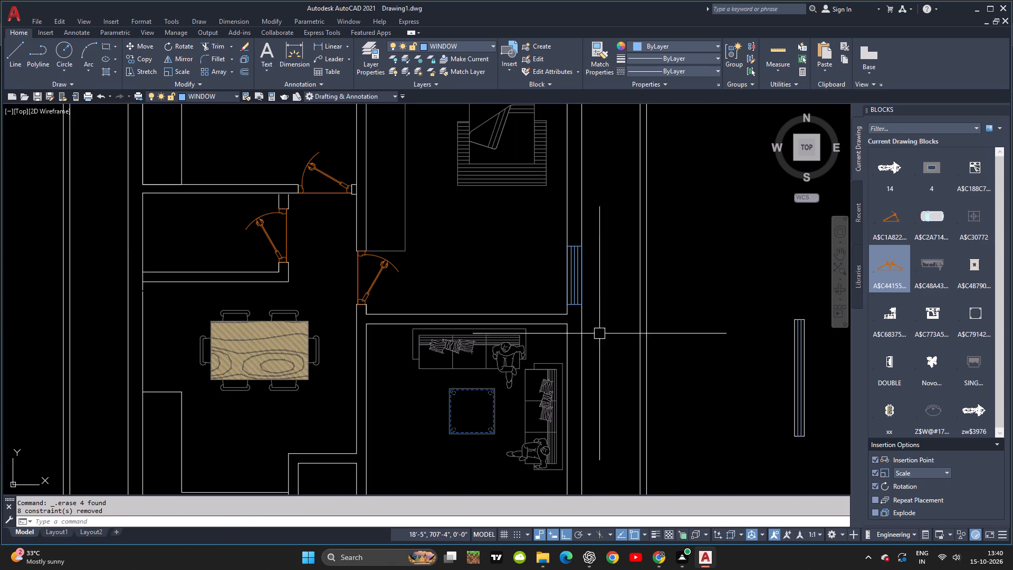
{"action": "key", "text": "alt+Tab"}
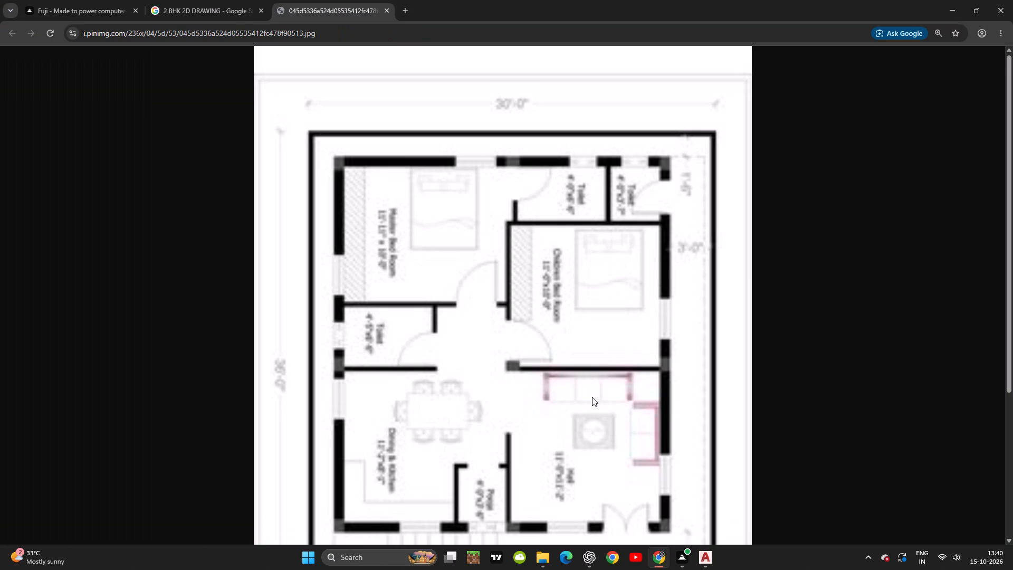
{"action": "key", "text": "alt+Tab"}
{"action": "scroll", "coordinate": [590, 402], "scroll_direction": "down", "scroll_amount": 2}
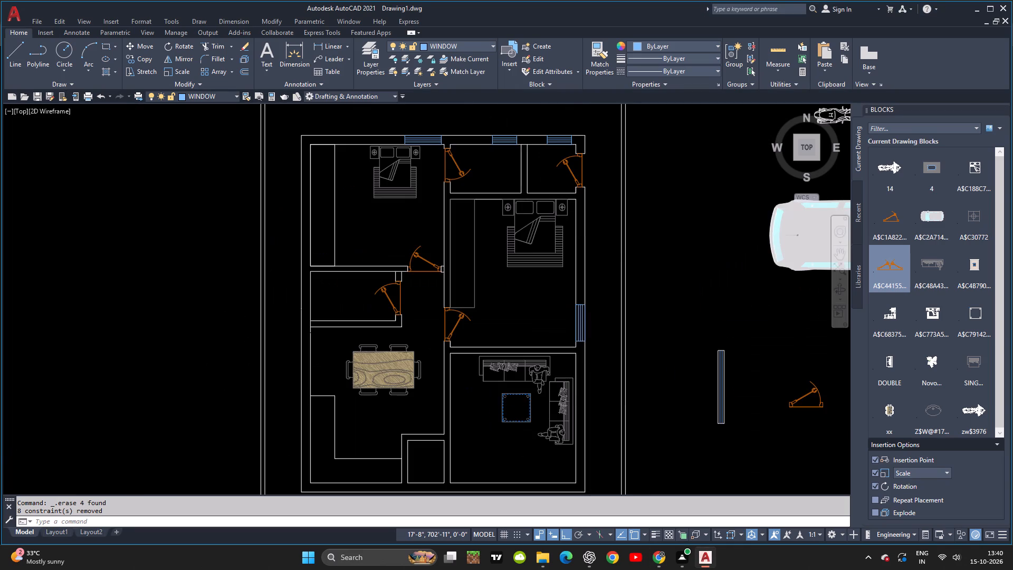
{"action": "middle_click_drag", "start_coordinate": [590, 403], "coordinate": [604, 323]}
{"action": "key", "text": "alt+Tab"}
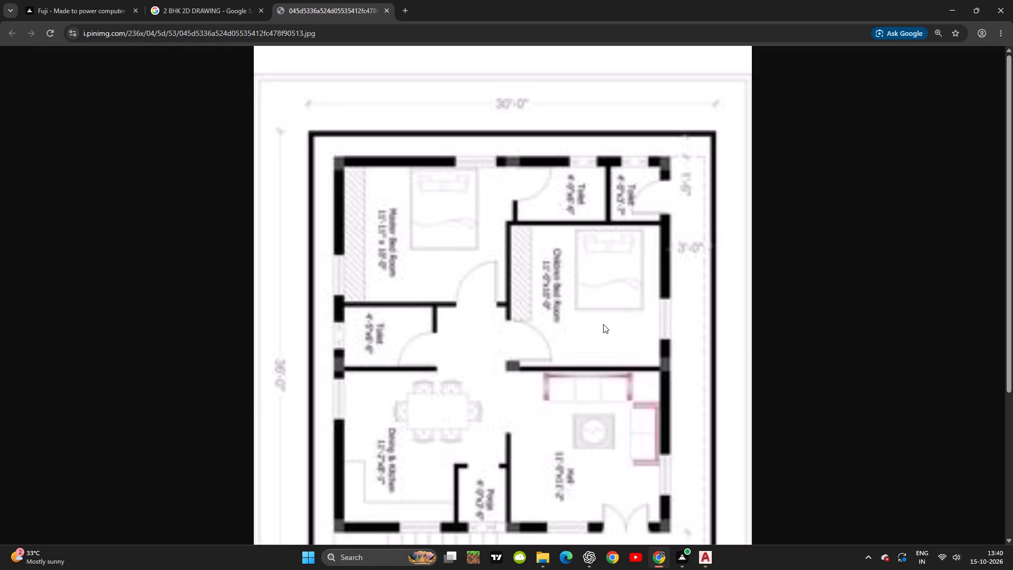
{"action": "key", "text": "alt+Tab"}
{"action": "middle_click_drag", "start_coordinate": [602, 366], "coordinate": [616, 324]}
{"action": "key", "text": "alt+Tab"}
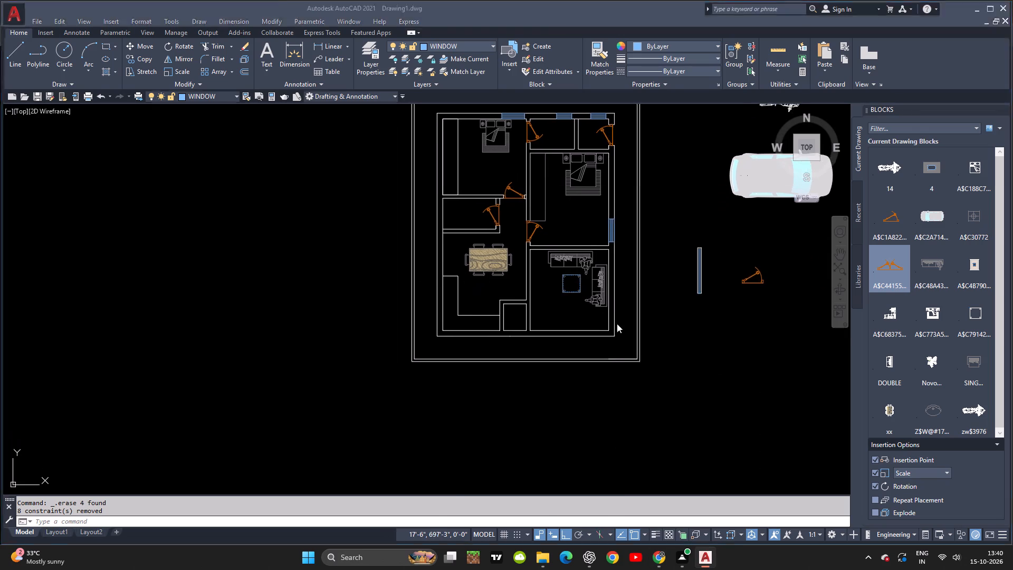
{"action": "key", "text": "alt+Tab"}
Draw a 9" by 3' window rectangle in the kitchen's outer side wall, beside the vertical arm of the counter.
{"action": "scroll", "coordinate": [451, 288], "scroll_direction": "up", "scroll_amount": 1}
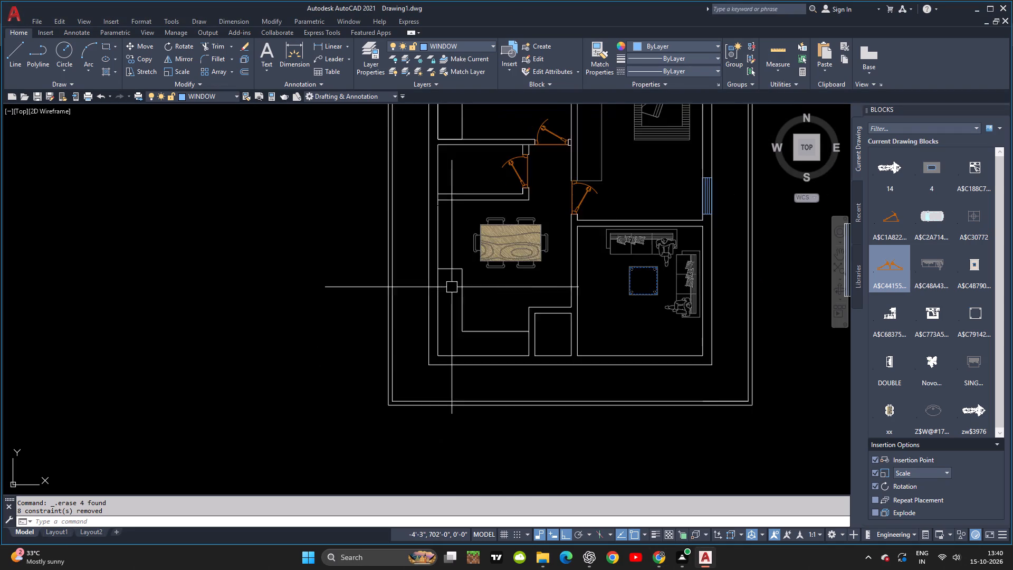
{"action": "scroll", "coordinate": [452, 287], "scroll_direction": "up", "scroll_amount": 2}
{"action": "type", "text": "RE"}
{"action": "key", "text": "c"}
{"action": "key", "text": "space"}
{"action": "key", "text": "super+XF86Favorites"}
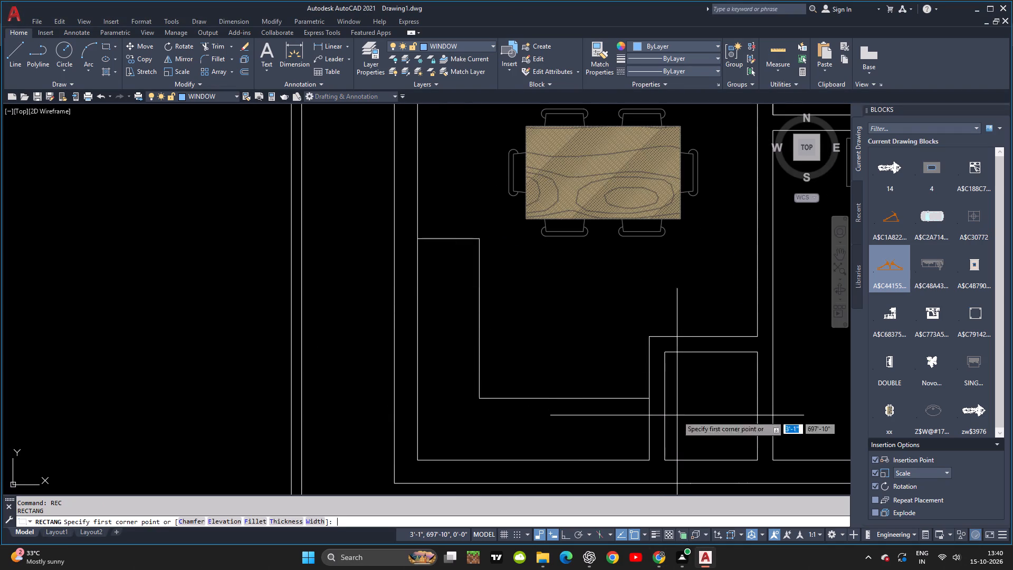
{"action": "left_click", "coordinate": [395, 354]}
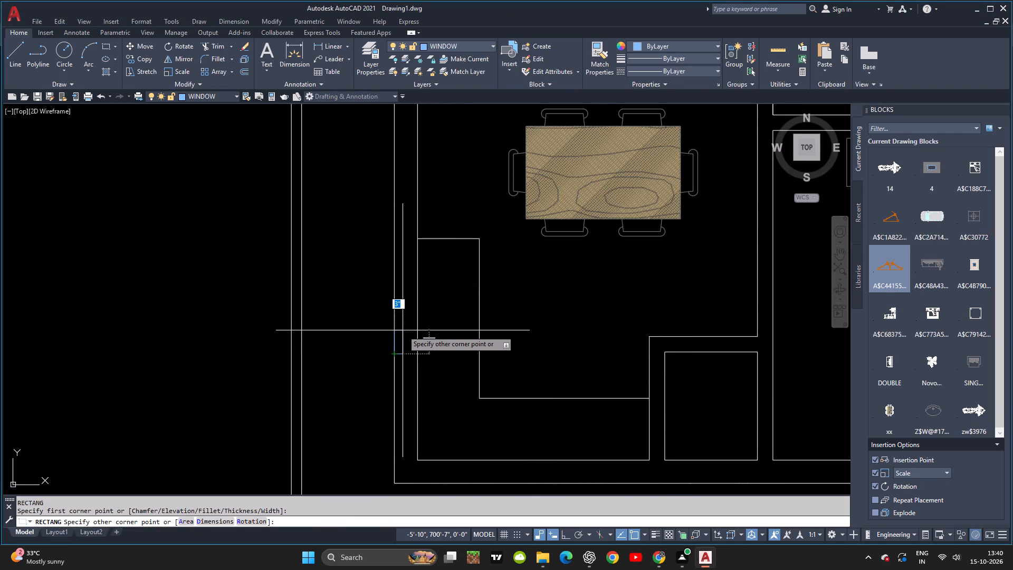
{"action": "key", "text": "9"}
{"action": "key", "text": "comma"}
{"action": "type", "text": "3'"}
{"action": "key", "text": "Return"}
{"action": "key", "text": "Escape"}
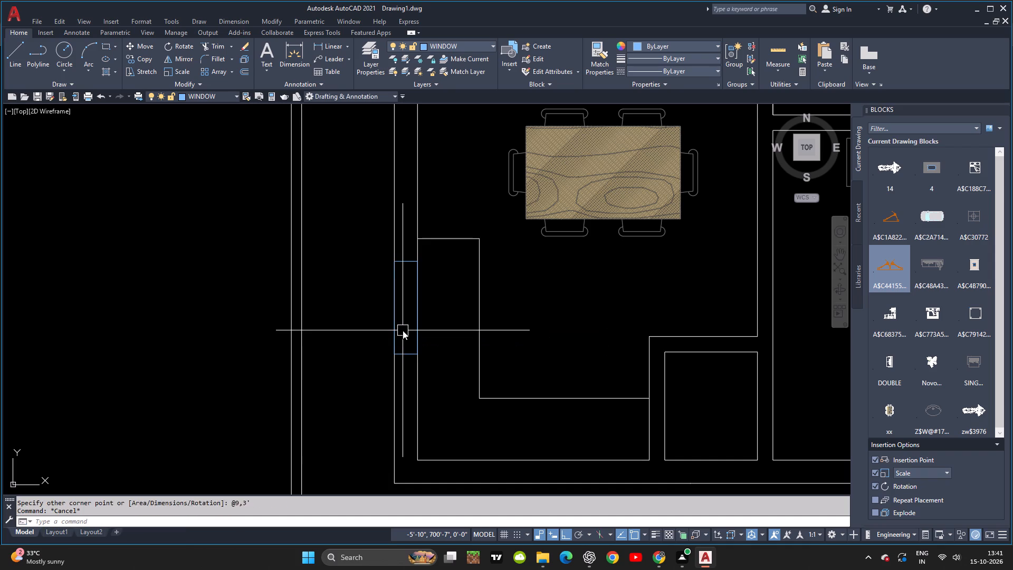
{"action": "key", "text": "Escape"}
Draw a line along the middle of the kitchen window rectangle, joining the midpoints of its short sides.
{"action": "key", "text": "l"}
{"action": "key", "text": "space"}
{"action": "left_click", "coordinate": [405, 264]}
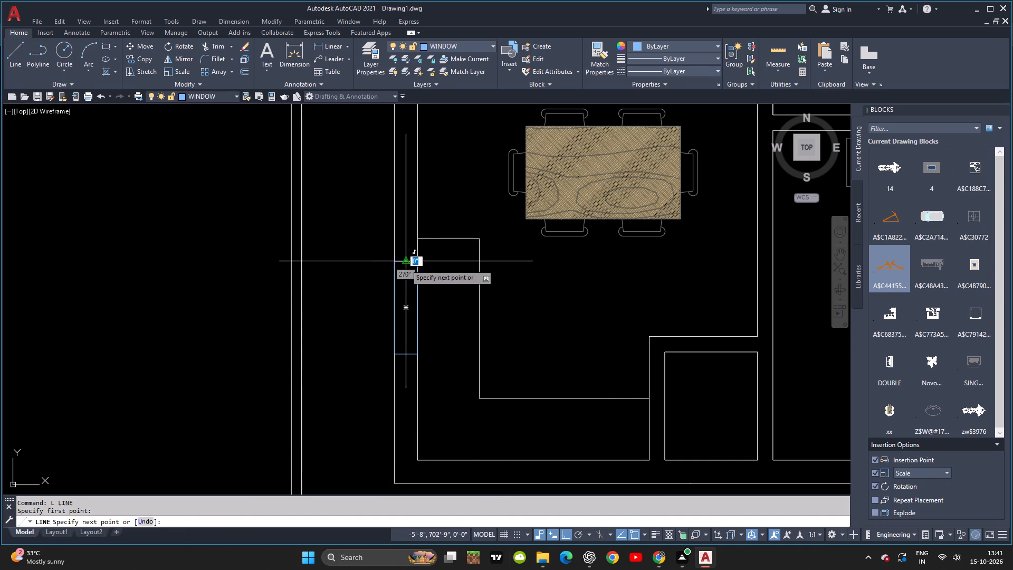
{"action": "left_click", "coordinate": [407, 351]}
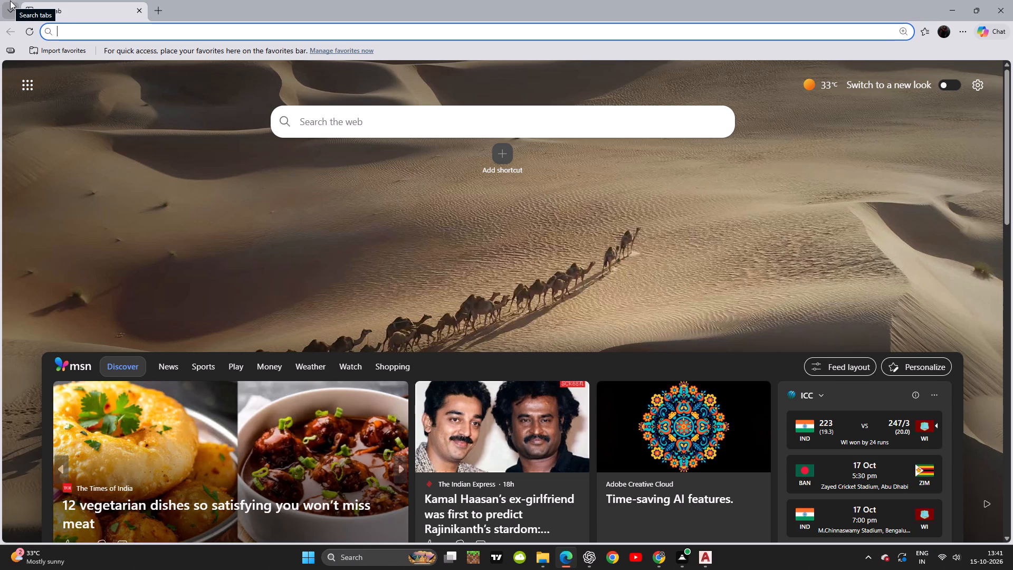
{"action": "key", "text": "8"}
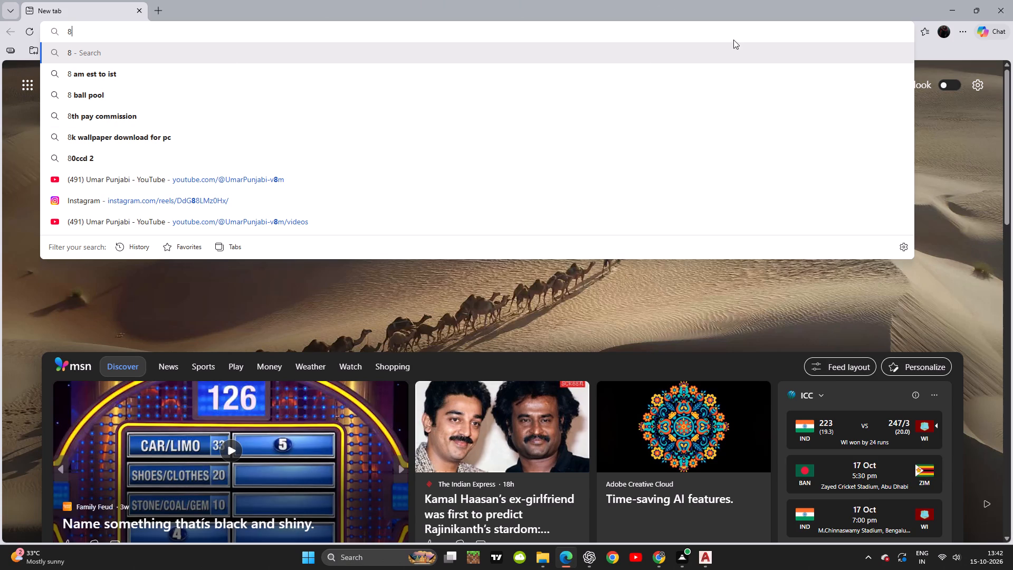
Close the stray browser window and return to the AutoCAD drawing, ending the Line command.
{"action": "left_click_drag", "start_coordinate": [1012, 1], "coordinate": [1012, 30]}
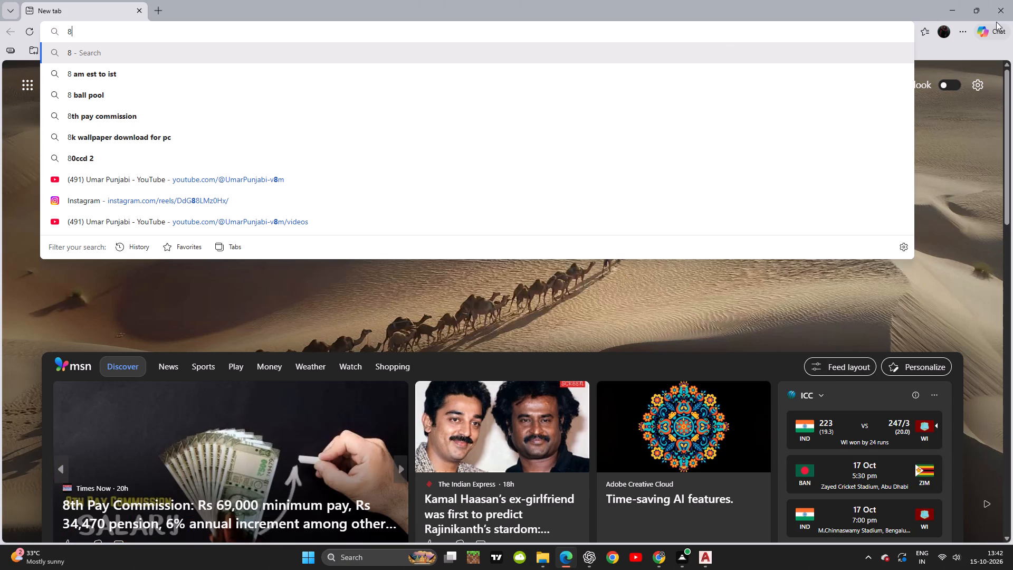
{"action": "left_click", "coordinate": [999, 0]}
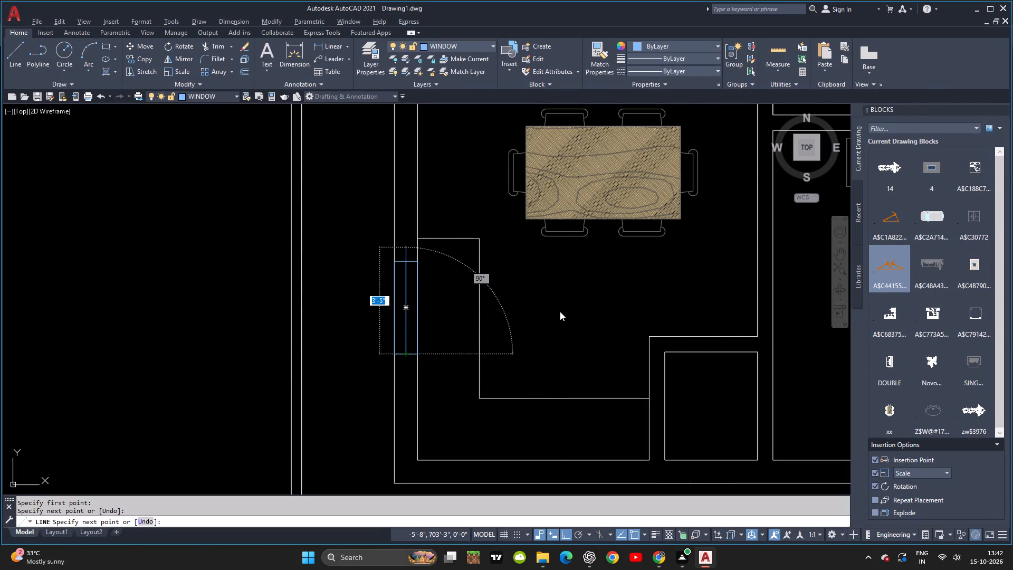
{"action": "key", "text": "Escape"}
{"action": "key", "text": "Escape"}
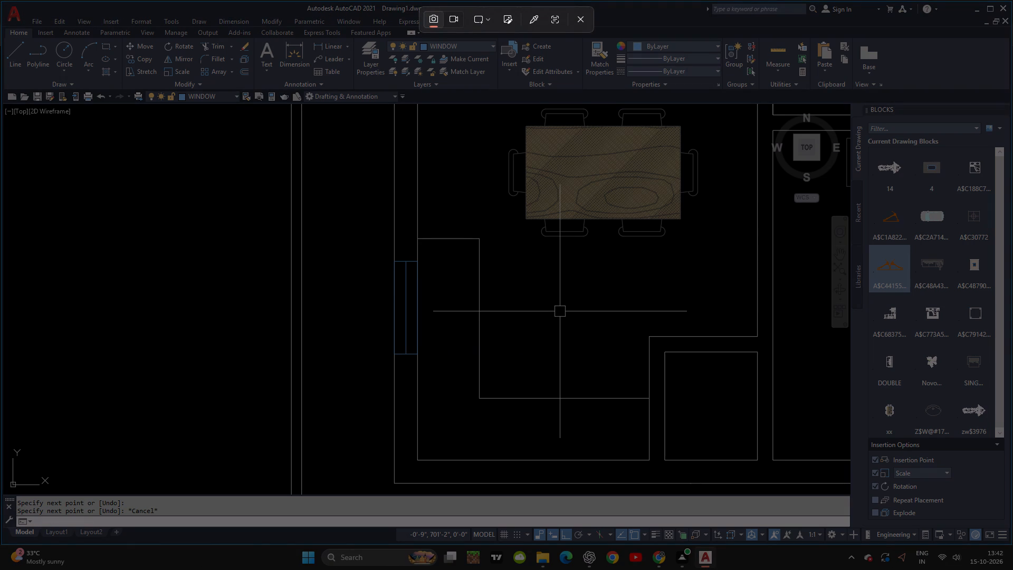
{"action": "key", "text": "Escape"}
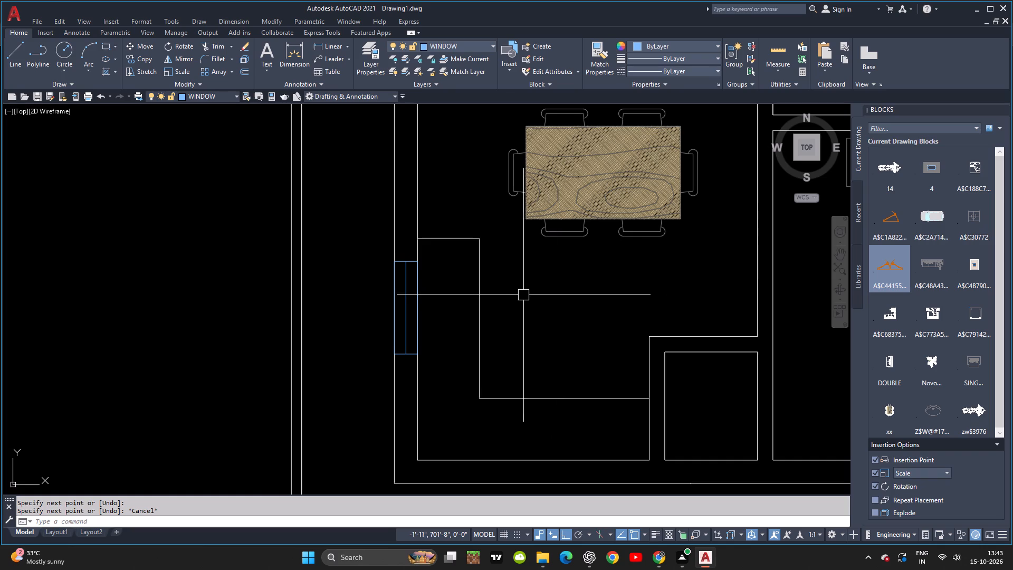
Offset the kitchen window's middle line 2" to both sides, inside the window rectangle.
{"action": "type", "text": "O 2"}
{"action": "key", "text": "Return"}
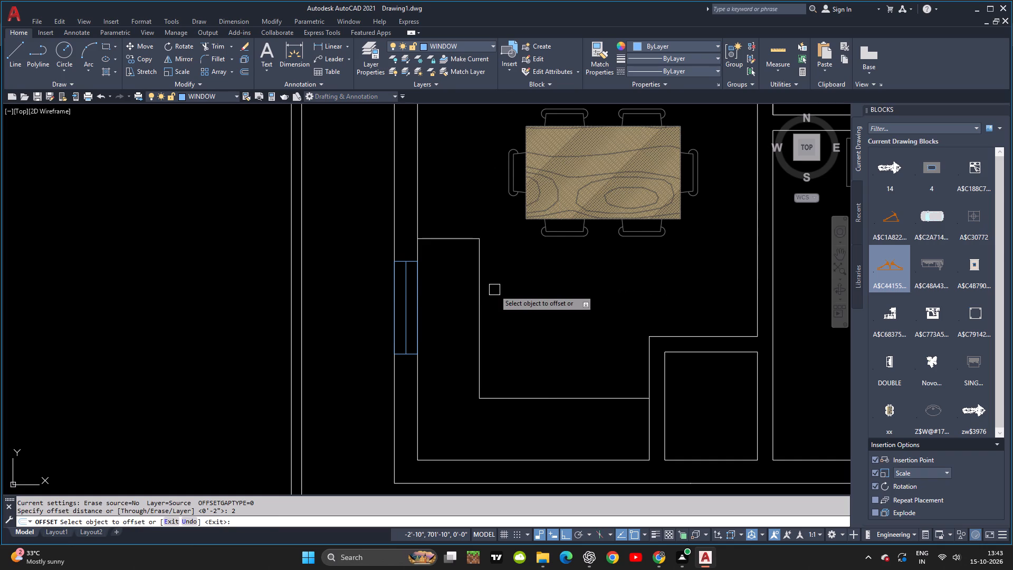
{"action": "left_click", "coordinate": [406, 287]}
{"action": "left_click", "coordinate": [437, 269]}
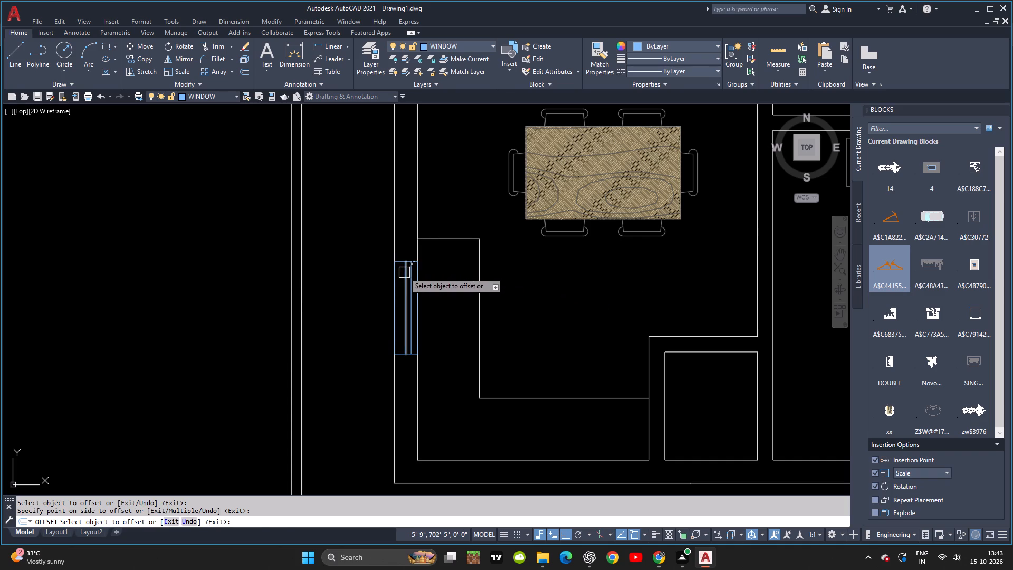
{"action": "left_click", "coordinate": [404, 273]}
{"action": "left_click", "coordinate": [371, 270]}
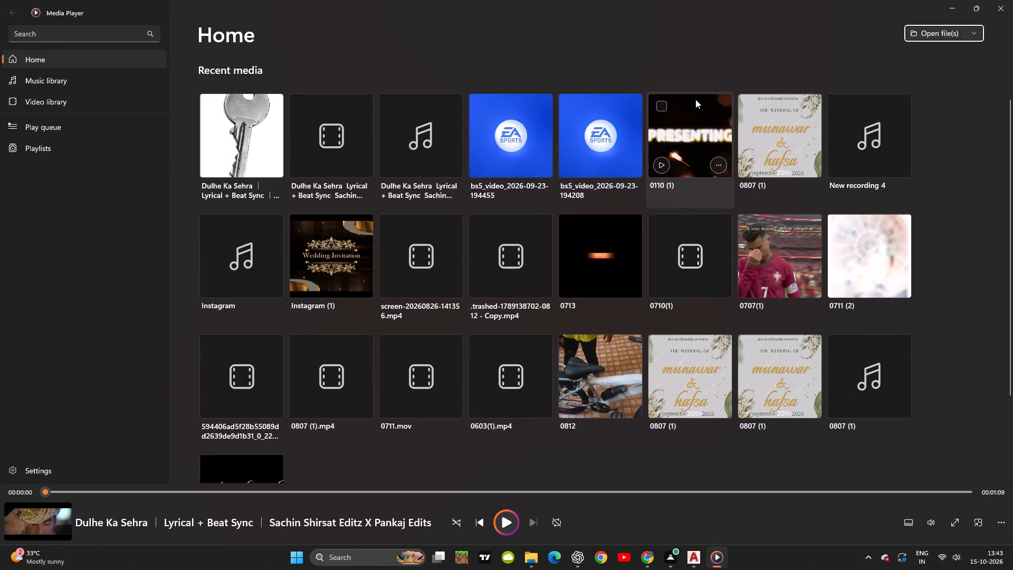
{"action": "left_click", "coordinate": [1012, 1]}
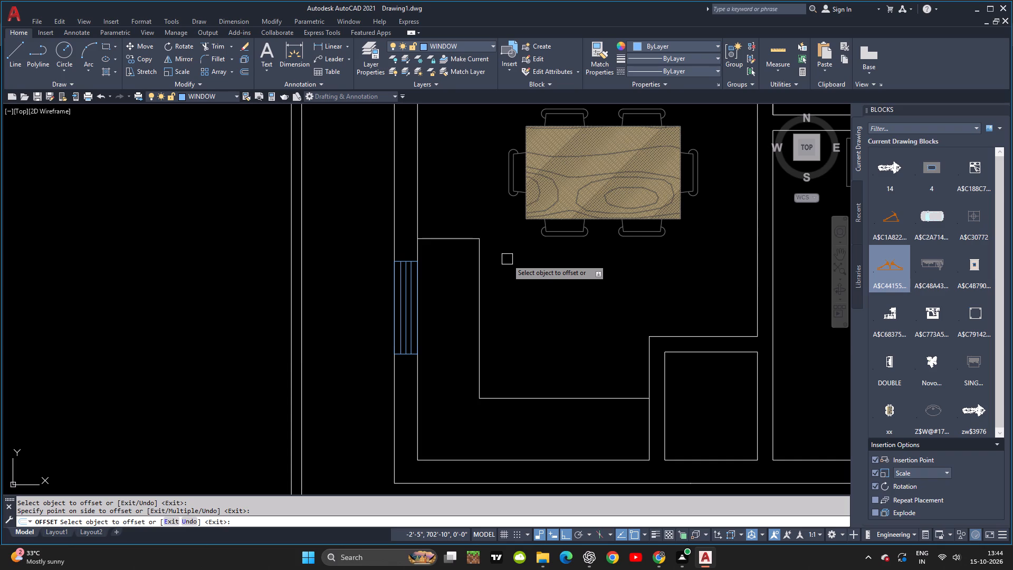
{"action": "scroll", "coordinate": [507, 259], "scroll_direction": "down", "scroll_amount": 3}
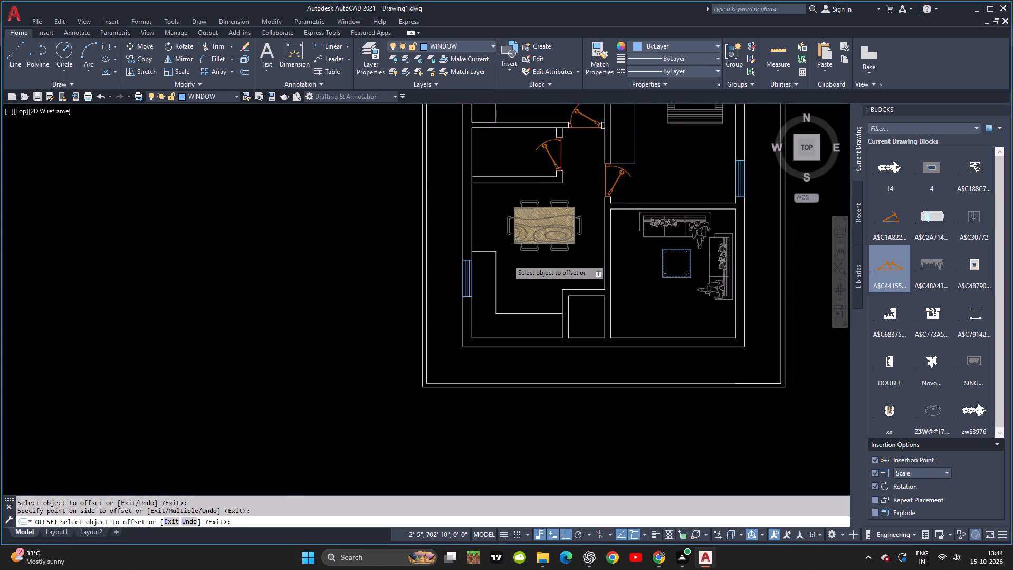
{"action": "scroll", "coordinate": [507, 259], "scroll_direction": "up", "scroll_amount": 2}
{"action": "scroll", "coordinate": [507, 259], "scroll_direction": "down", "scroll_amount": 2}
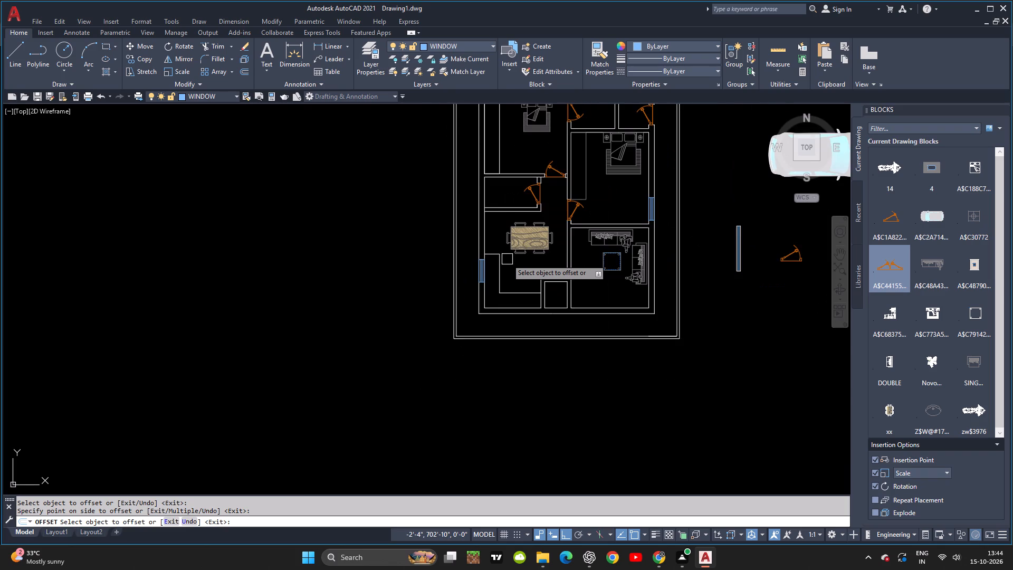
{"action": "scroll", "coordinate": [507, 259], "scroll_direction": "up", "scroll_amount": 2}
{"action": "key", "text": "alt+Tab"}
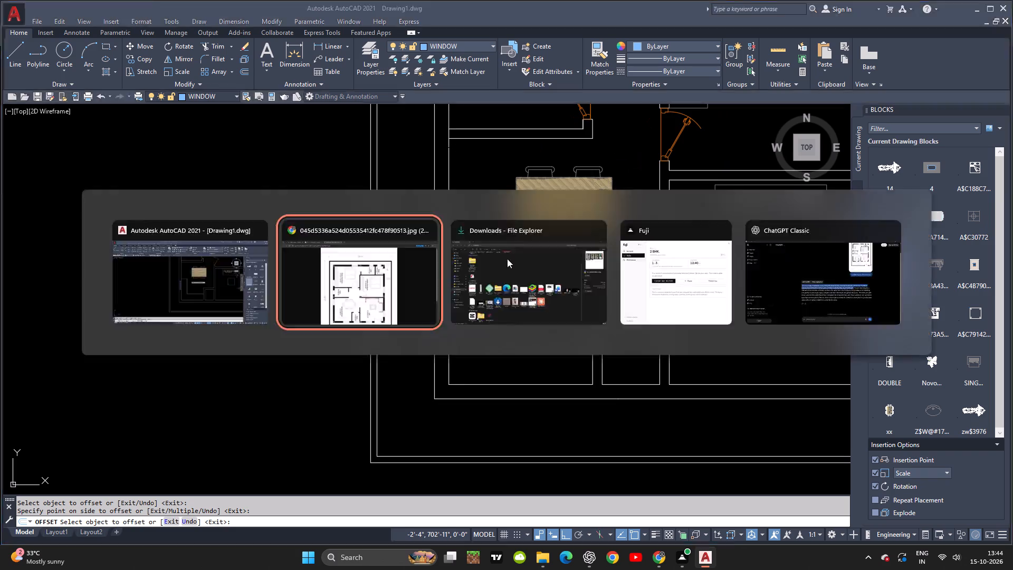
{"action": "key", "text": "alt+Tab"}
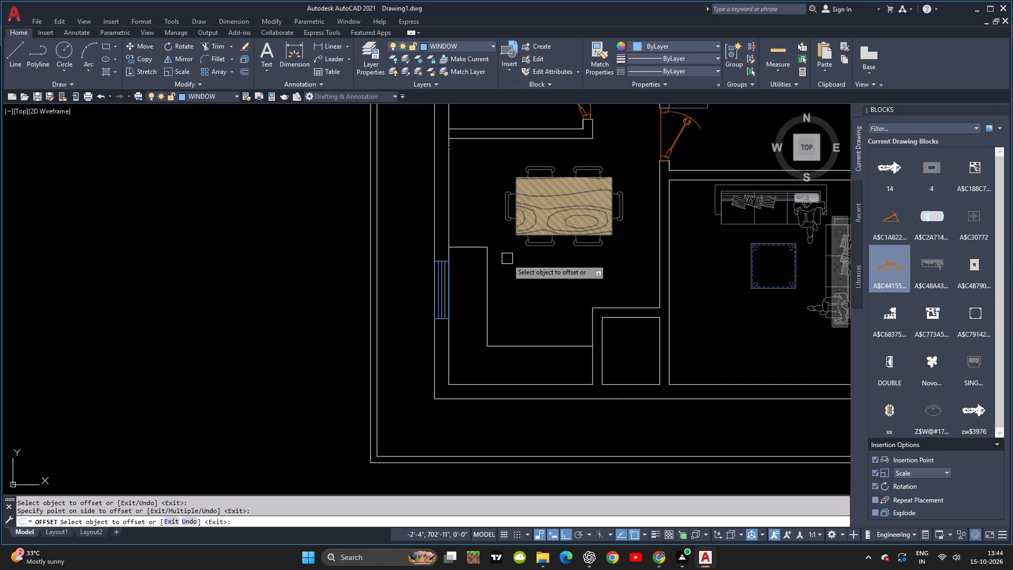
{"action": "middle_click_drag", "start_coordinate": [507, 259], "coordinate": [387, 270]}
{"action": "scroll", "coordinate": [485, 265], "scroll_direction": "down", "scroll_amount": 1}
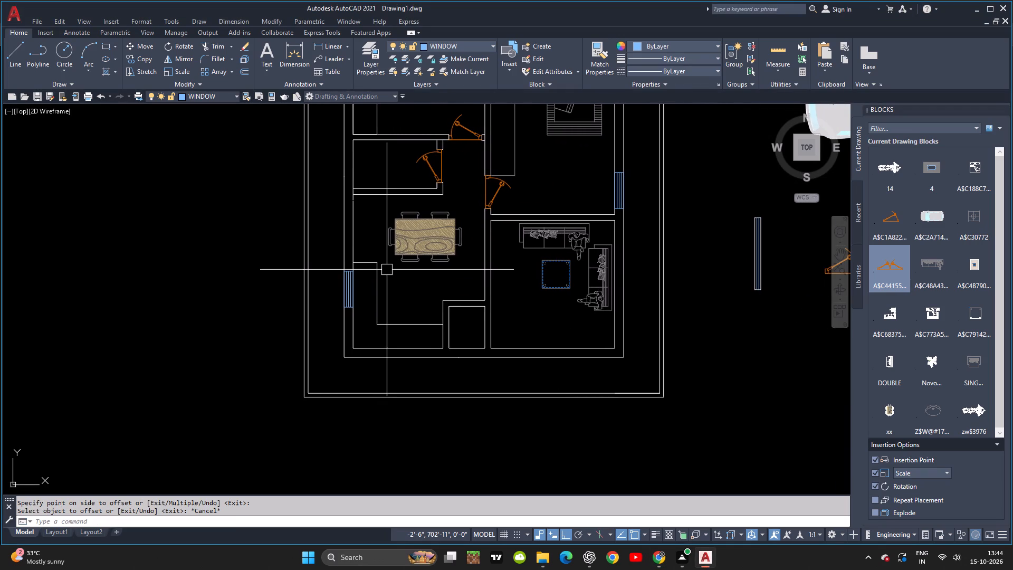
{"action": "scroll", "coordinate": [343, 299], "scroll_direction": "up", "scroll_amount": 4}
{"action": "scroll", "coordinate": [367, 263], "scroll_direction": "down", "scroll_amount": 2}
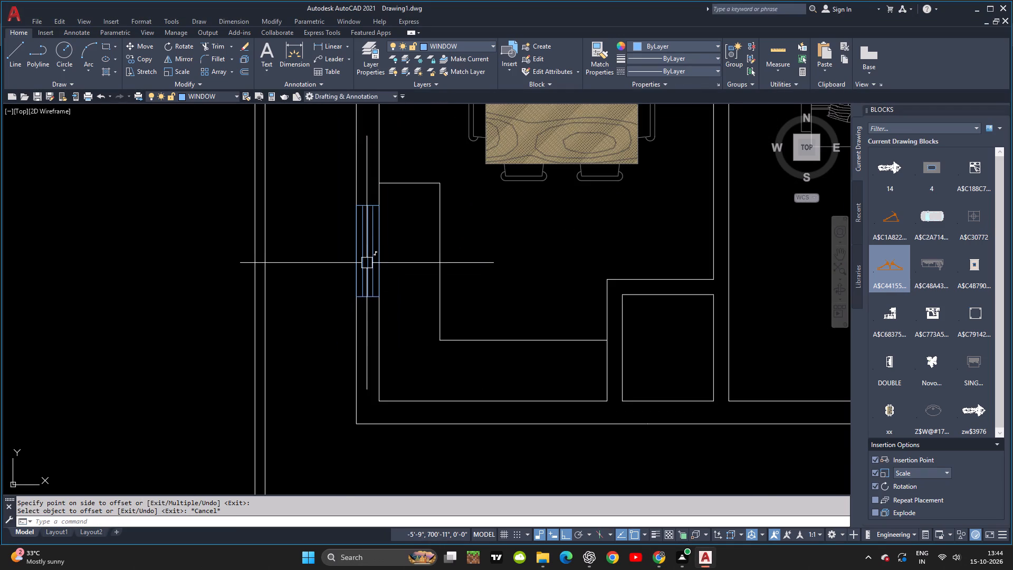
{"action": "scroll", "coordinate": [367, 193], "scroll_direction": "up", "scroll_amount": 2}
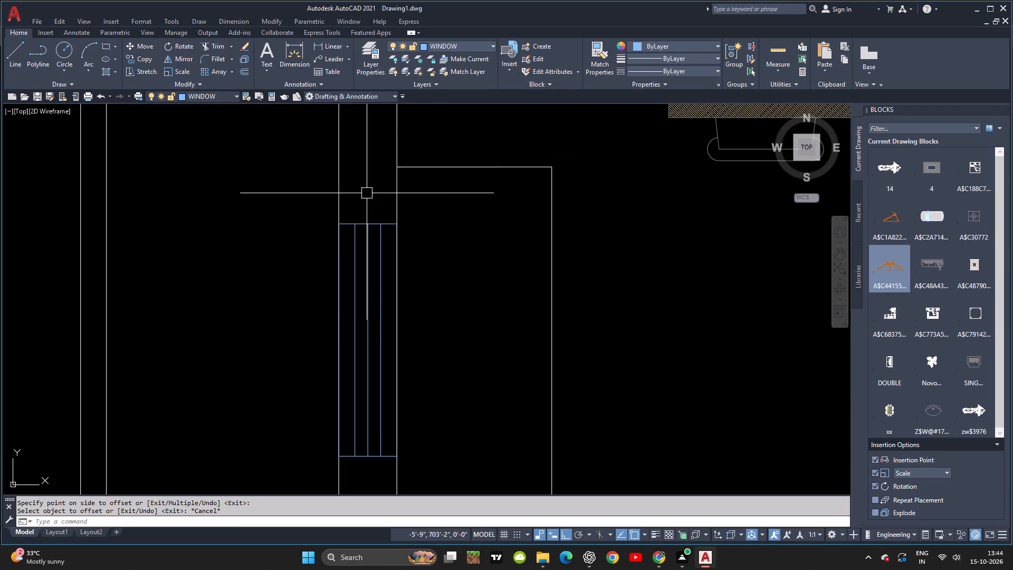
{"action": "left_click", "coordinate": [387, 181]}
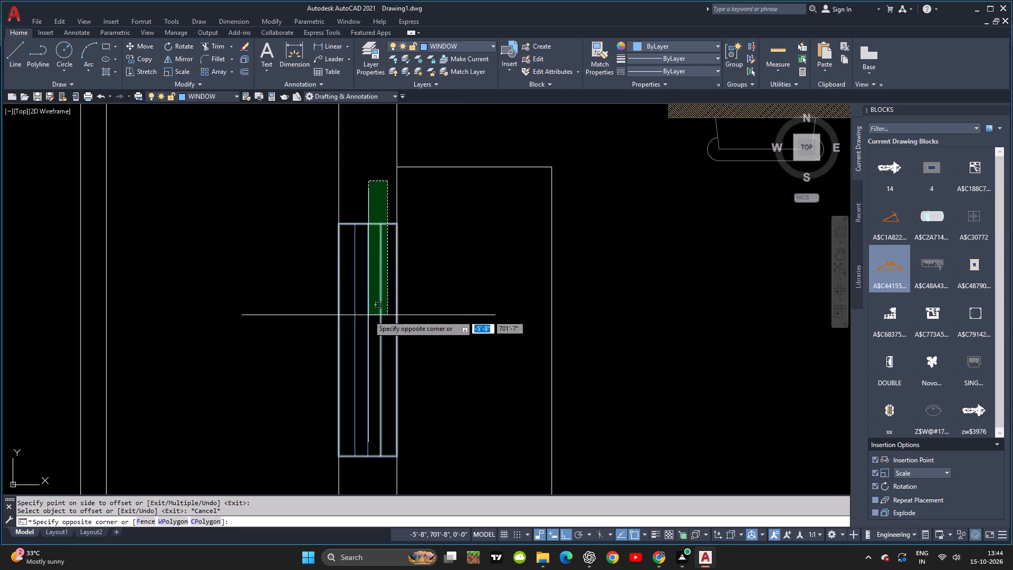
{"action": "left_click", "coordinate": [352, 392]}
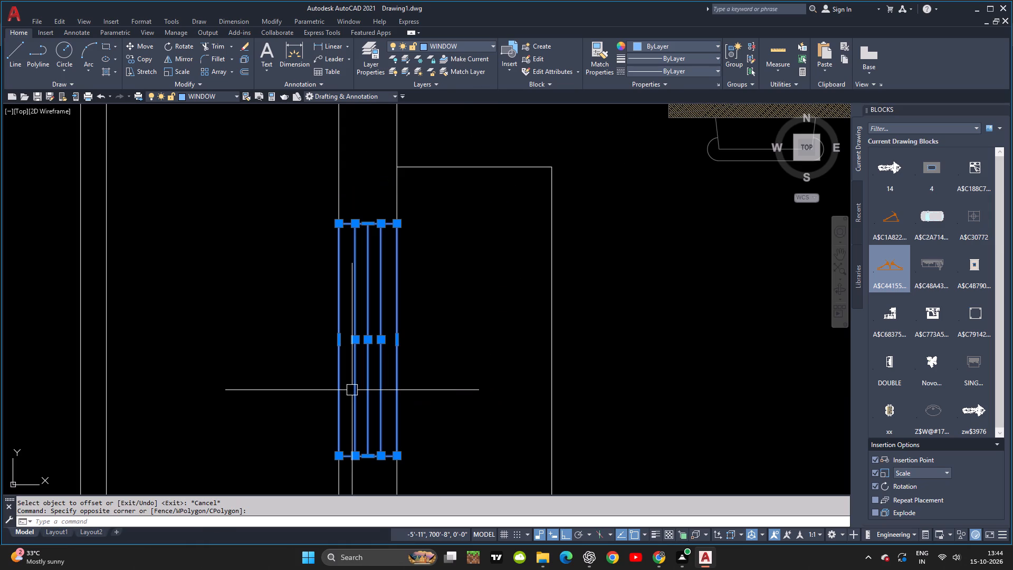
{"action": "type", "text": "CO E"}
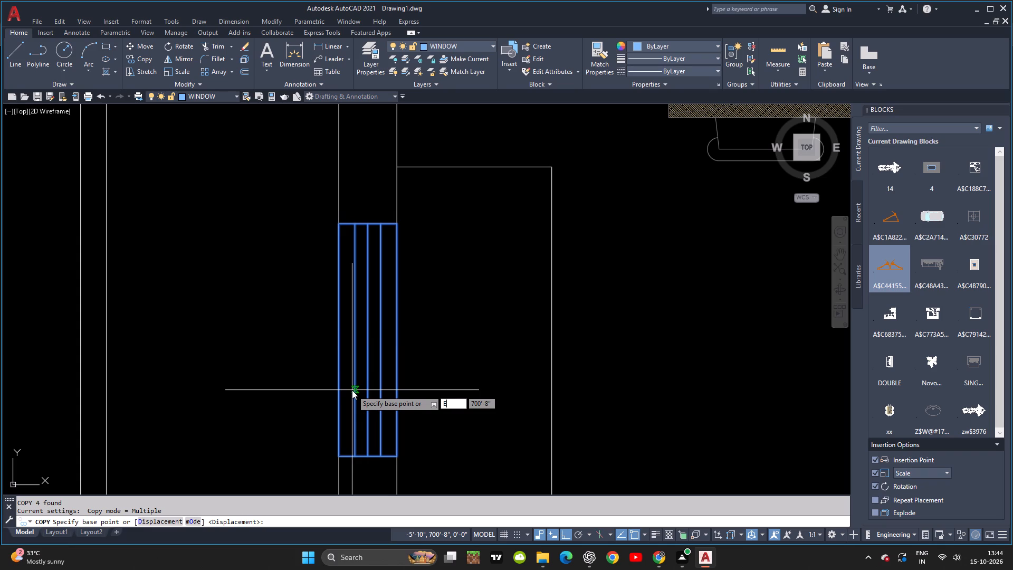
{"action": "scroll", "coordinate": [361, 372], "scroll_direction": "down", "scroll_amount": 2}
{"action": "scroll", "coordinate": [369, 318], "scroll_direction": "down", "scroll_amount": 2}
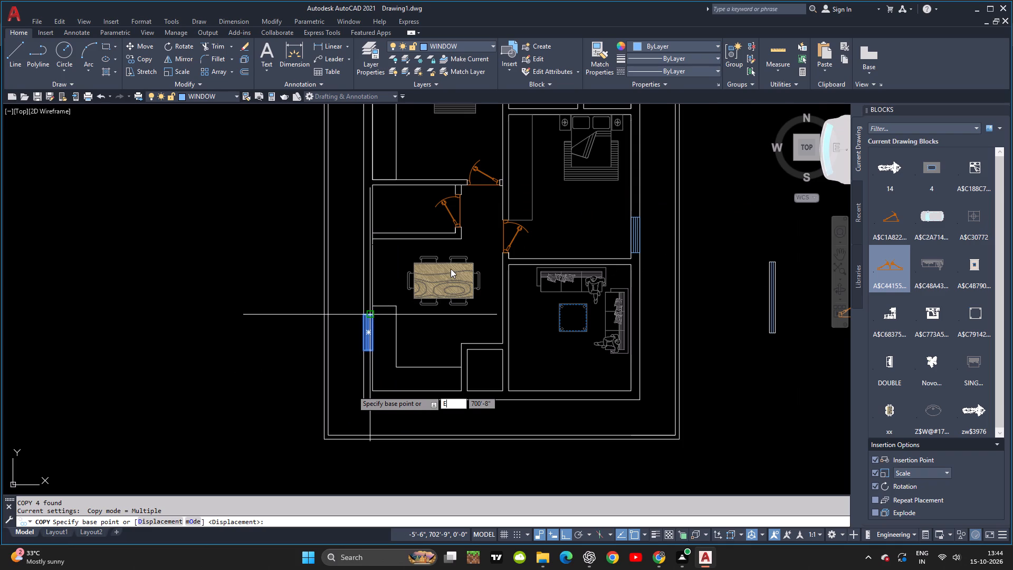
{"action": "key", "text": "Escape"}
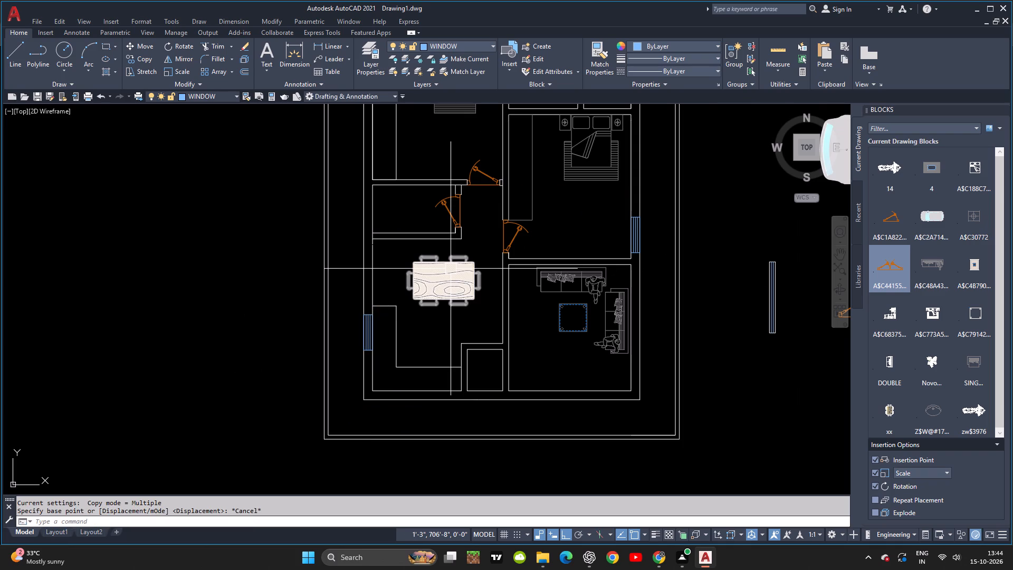
Copy the kitchen window with its three inner lines 22'-7" straight across into the hall's outer side wall, beside the sofa.
{"action": "scroll", "coordinate": [384, 336], "scroll_direction": "up", "scroll_amount": 2}
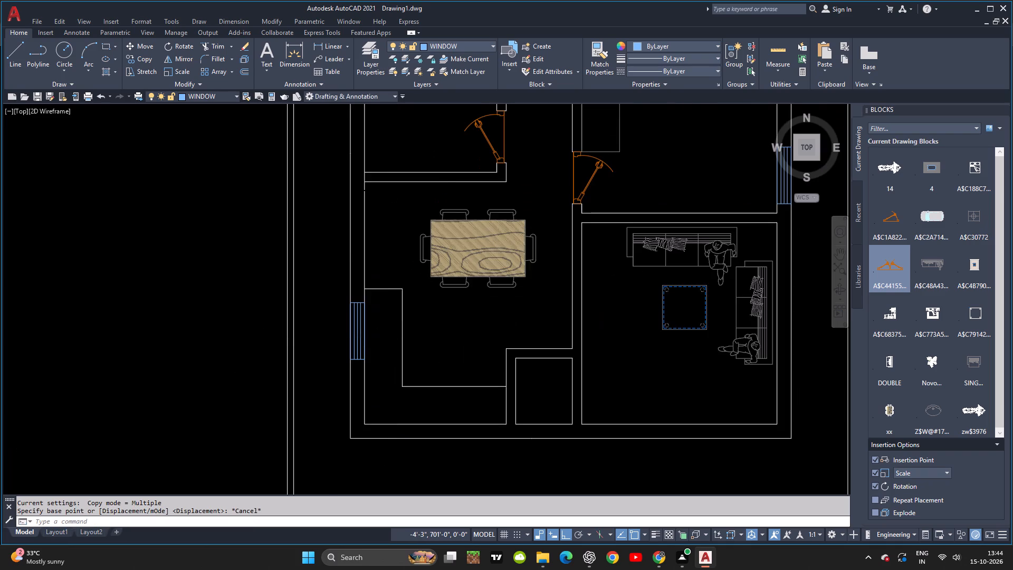
{"action": "scroll", "coordinate": [357, 292], "scroll_direction": "up", "scroll_amount": 3}
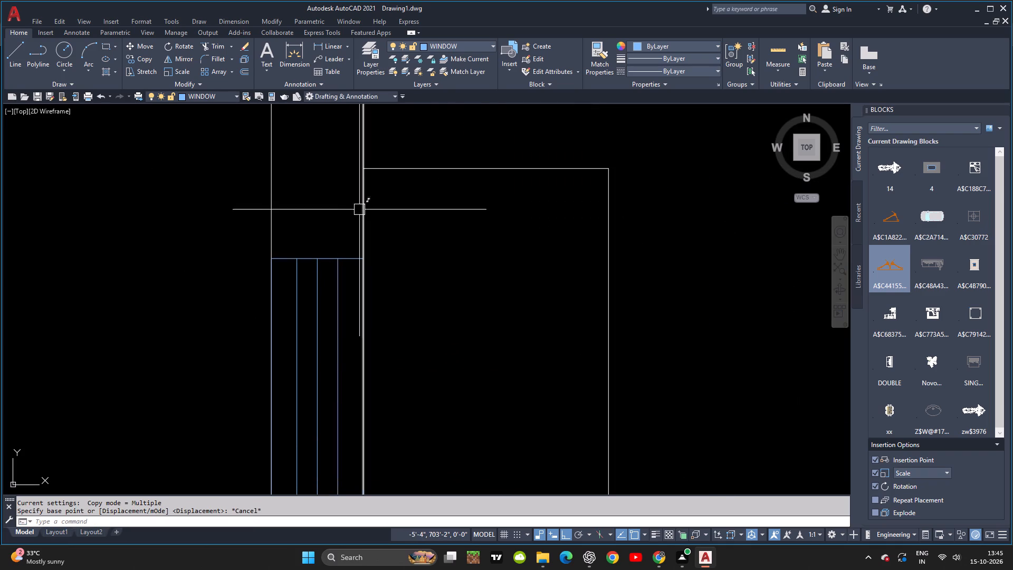
{"action": "left_click", "coordinate": [349, 217]}
{"action": "scroll", "coordinate": [332, 232], "scroll_direction": "down", "scroll_amount": 3}
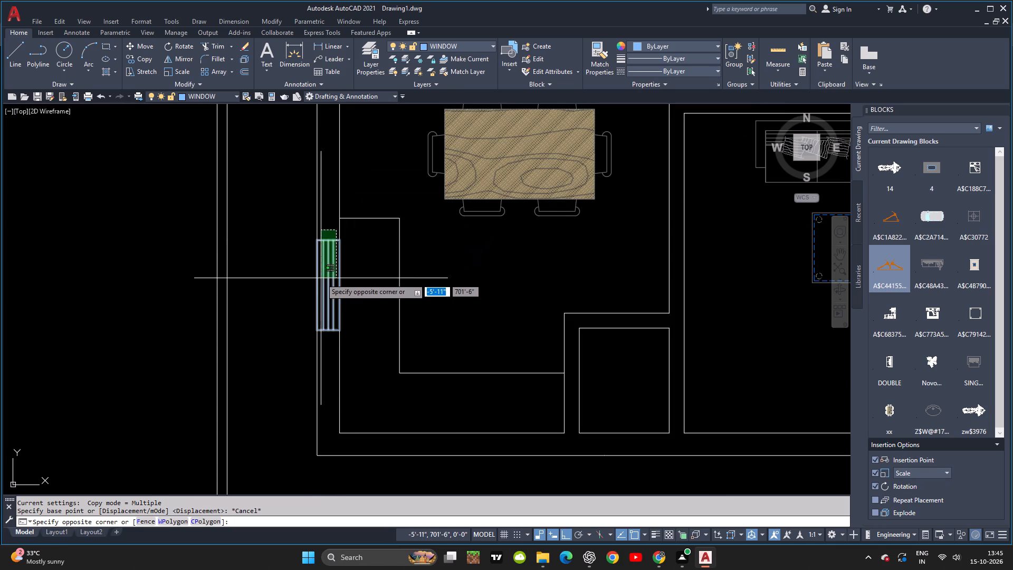
{"action": "scroll", "coordinate": [320, 292], "scroll_direction": "up", "scroll_amount": 2}
{"action": "left_click", "coordinate": [326, 297]}
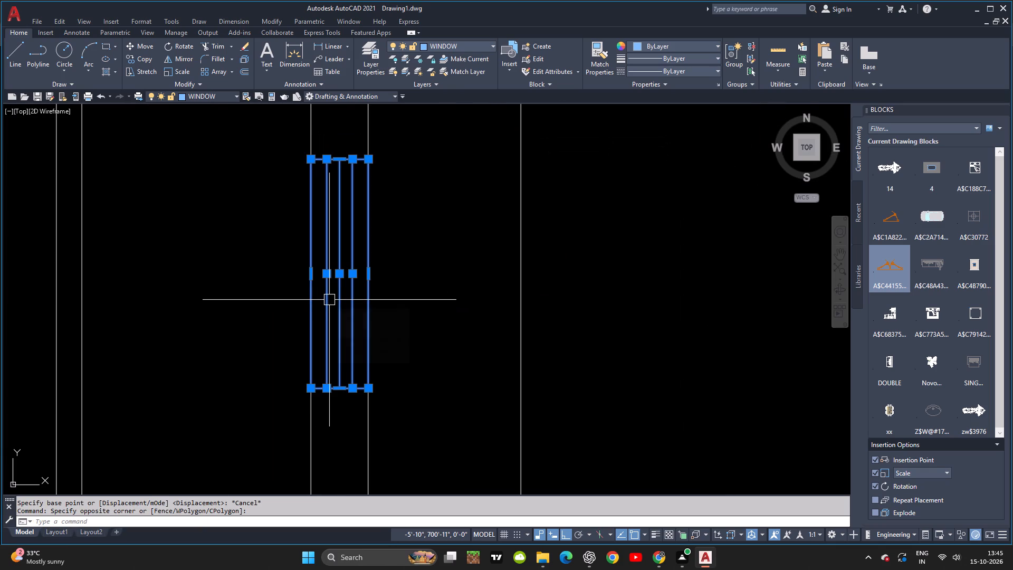
{"action": "type", "text": "CO"}
{"action": "key", "text": "space"}
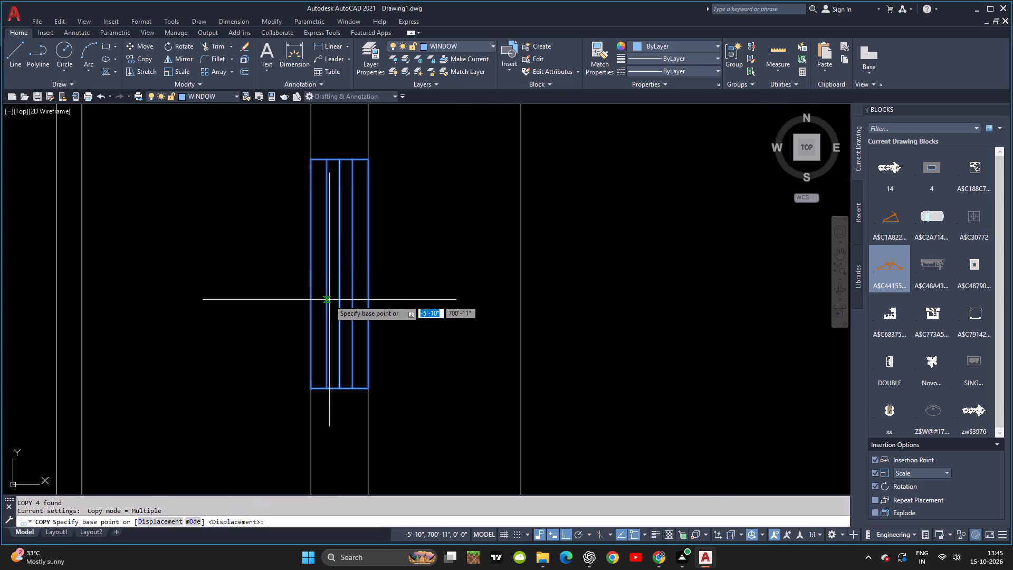
{"action": "left_click", "coordinate": [313, 275]}
{"action": "scroll", "coordinate": [355, 248], "scroll_direction": "down", "scroll_amount": 4}
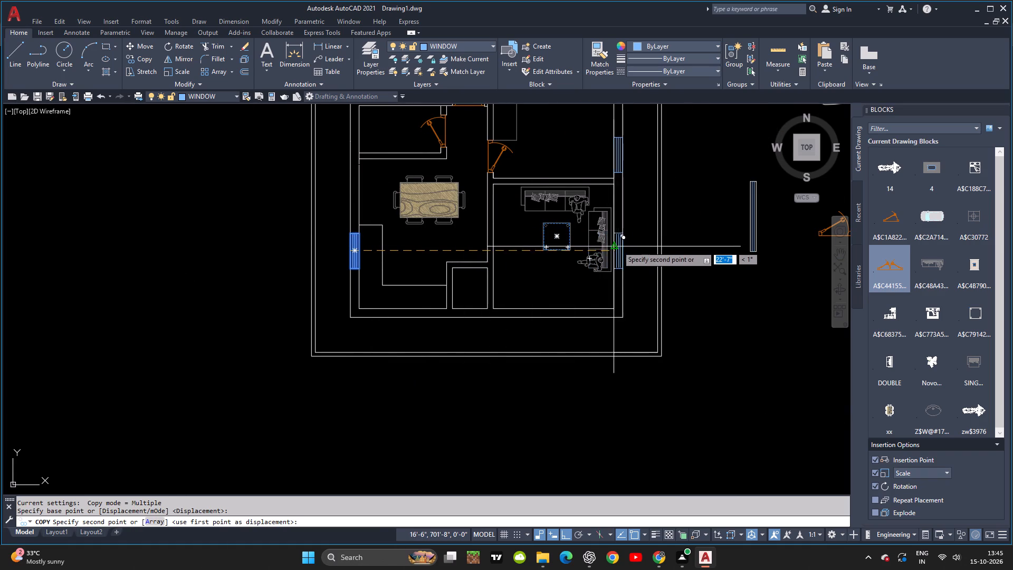
{"action": "scroll", "coordinate": [617, 245], "scroll_direction": "up", "scroll_amount": 5}
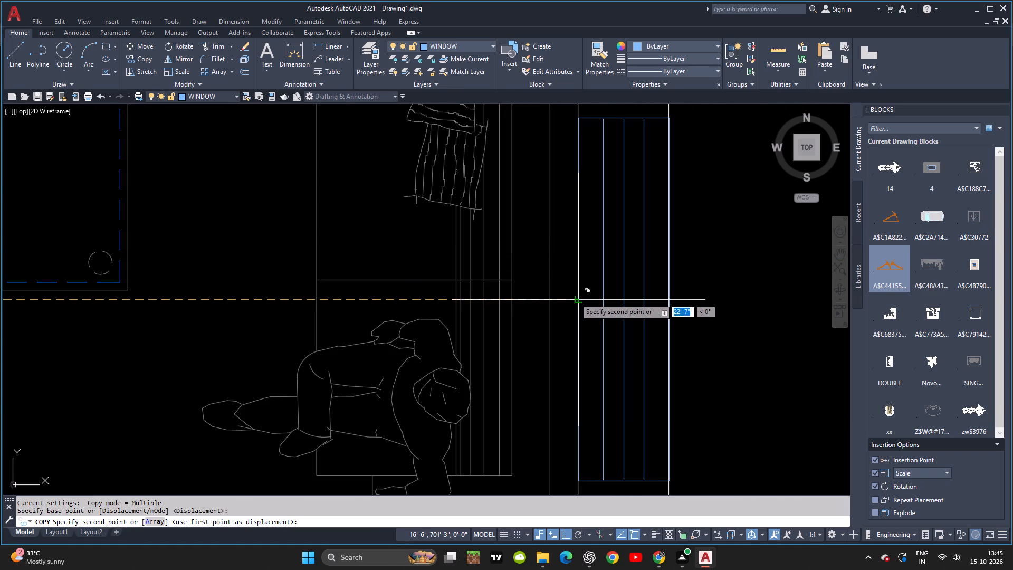
{"action": "left_click", "coordinate": [575, 298]}
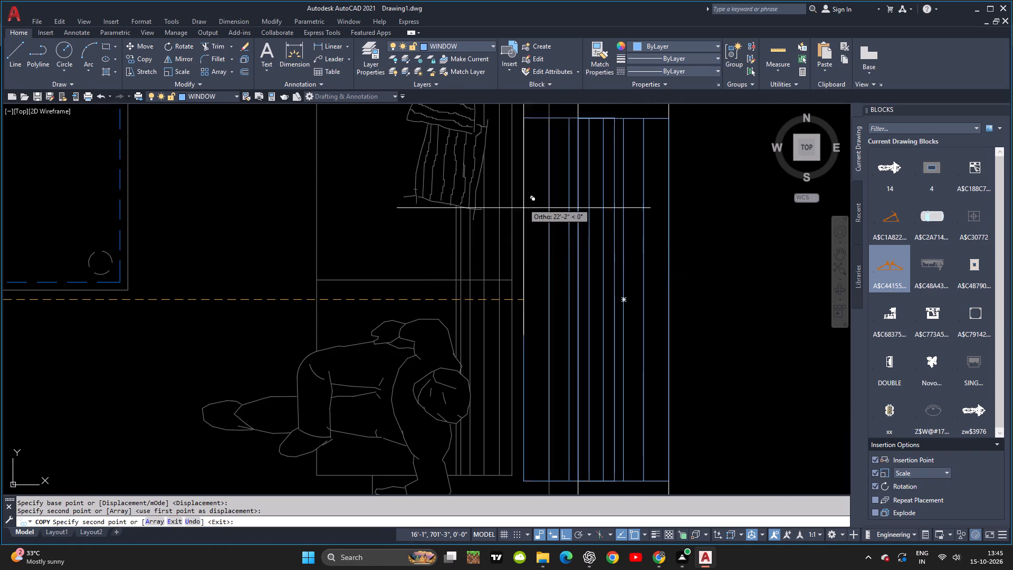
{"action": "key", "text": "Escape"}
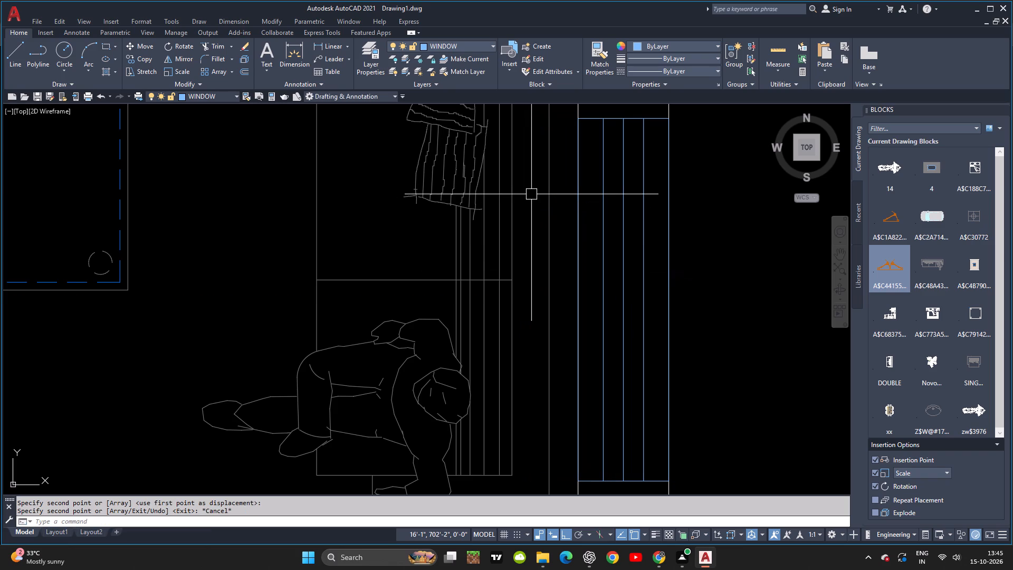
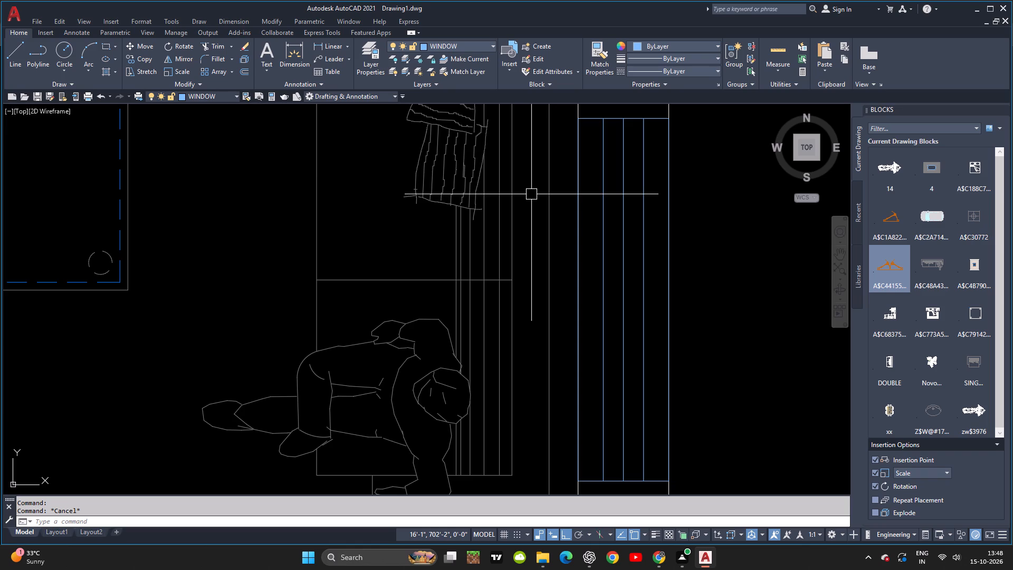
Compare the window positions in the floor plan with the 2 BHK reference image in the browser.
{"action": "scroll", "coordinate": [517, 189], "scroll_direction": "down", "scroll_amount": 3}
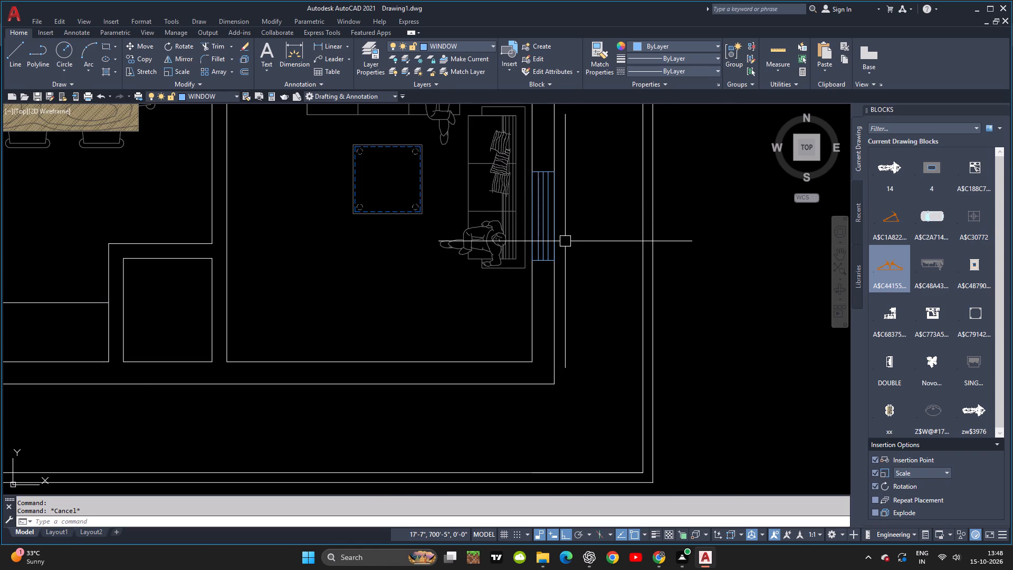
{"action": "key", "text": "alt+Tab"}
{"action": "key", "text": "alt+Tab"}
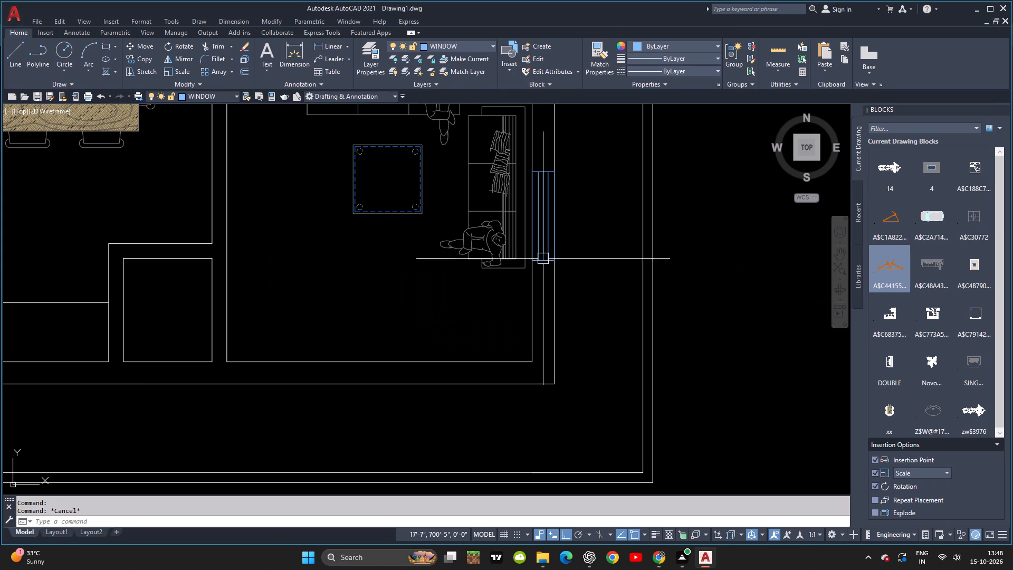
{"action": "scroll", "coordinate": [345, 405], "scroll_direction": "down", "scroll_amount": 2}
{"action": "scroll", "coordinate": [381, 242], "scroll_direction": "down", "scroll_amount": 1}
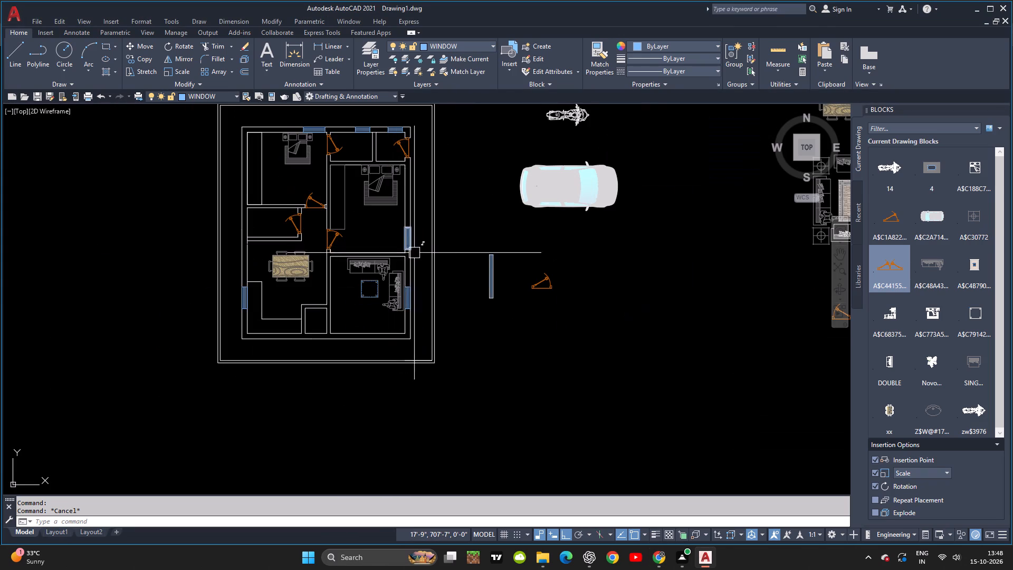
{"action": "middle_click_drag", "start_coordinate": [414, 255], "coordinate": [495, 345]}
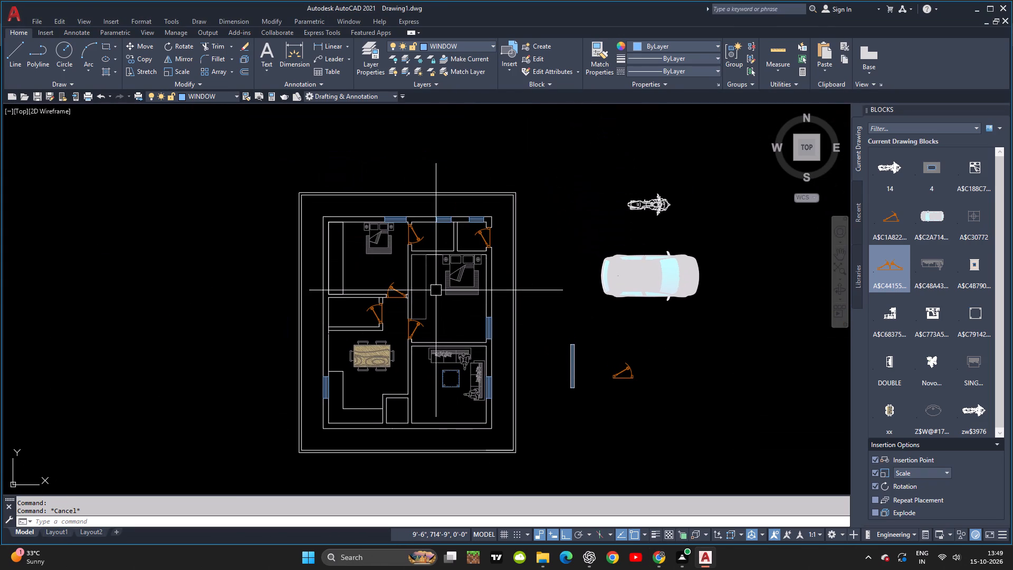
{"action": "key", "text": "alt+Tab"}
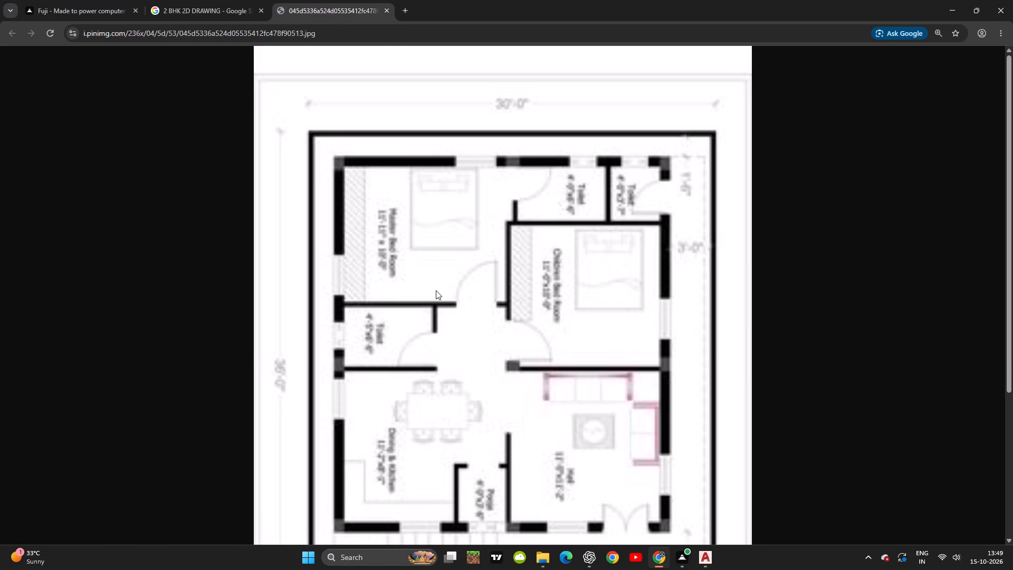
{"action": "key", "text": "alt+Tab"}
{"action": "key", "text": "alt+Tab"}
{"action": "key", "text": "alt+Tab"}
{"action": "key", "text": "alt+Tab"}
{"action": "key", "text": "alt+Tab"}
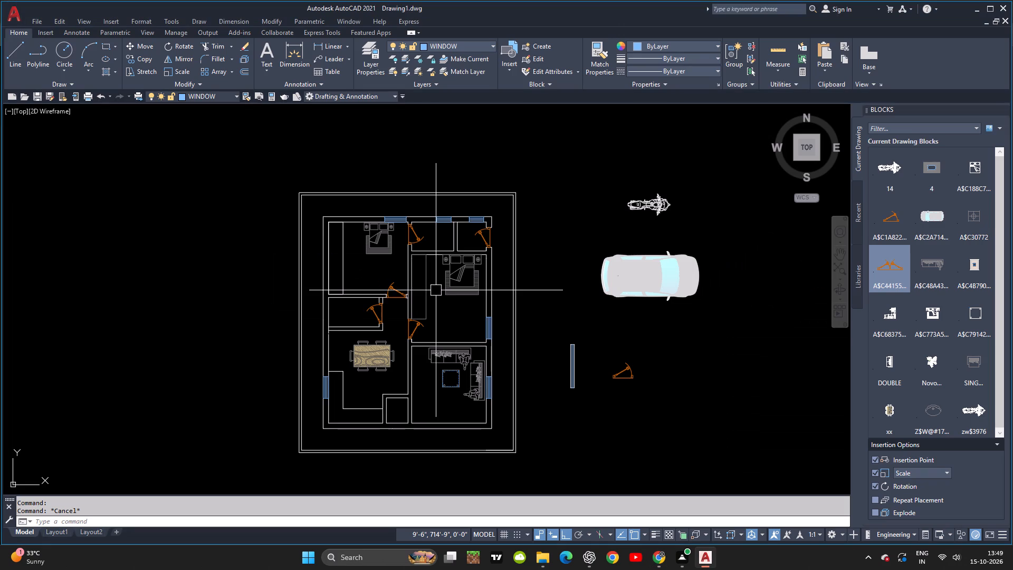
{"action": "key", "text": "alt+Tab"}
{"action": "key", "text": "alt+Tab"}
{"action": "key", "text": "alt+Tab"}
{"action": "key", "text": "alt+Tab"}
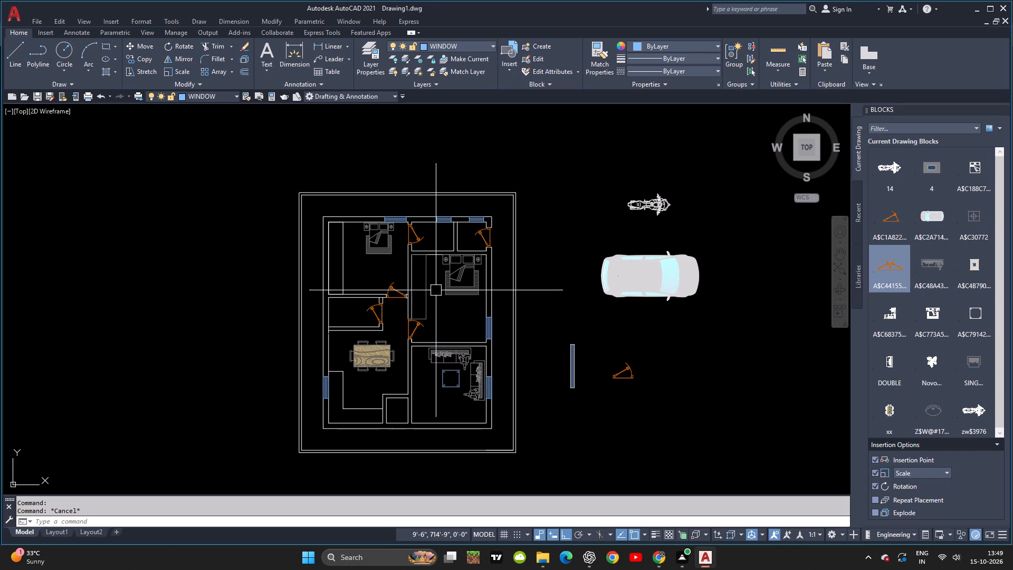
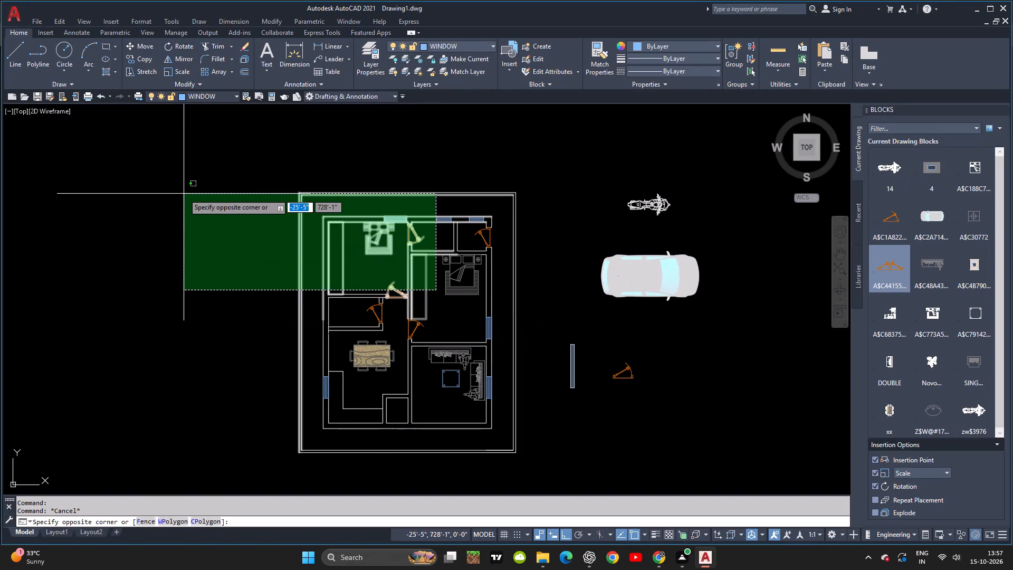
Check the hall's entrance door in the 2 BHK reference image in the browser.
{"action": "key", "text": "Escape"}
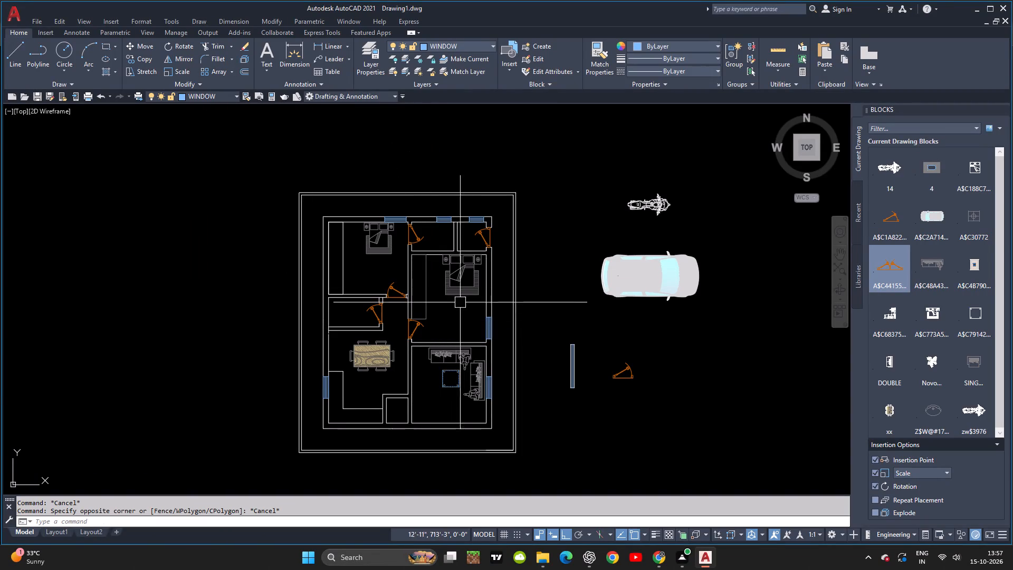
{"action": "key", "text": "alt+Tab"}
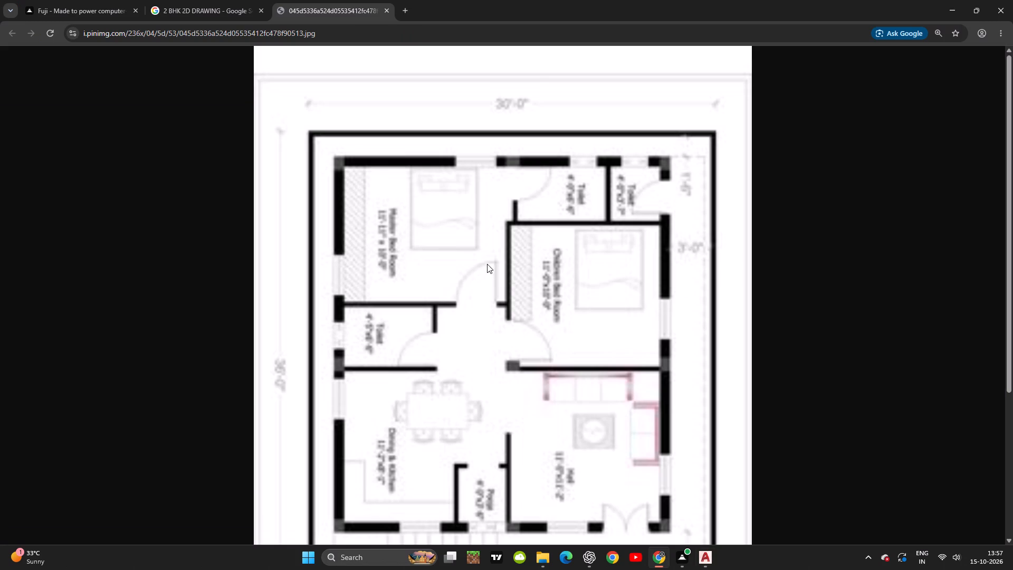
{"action": "key", "text": "alt+Tab"}
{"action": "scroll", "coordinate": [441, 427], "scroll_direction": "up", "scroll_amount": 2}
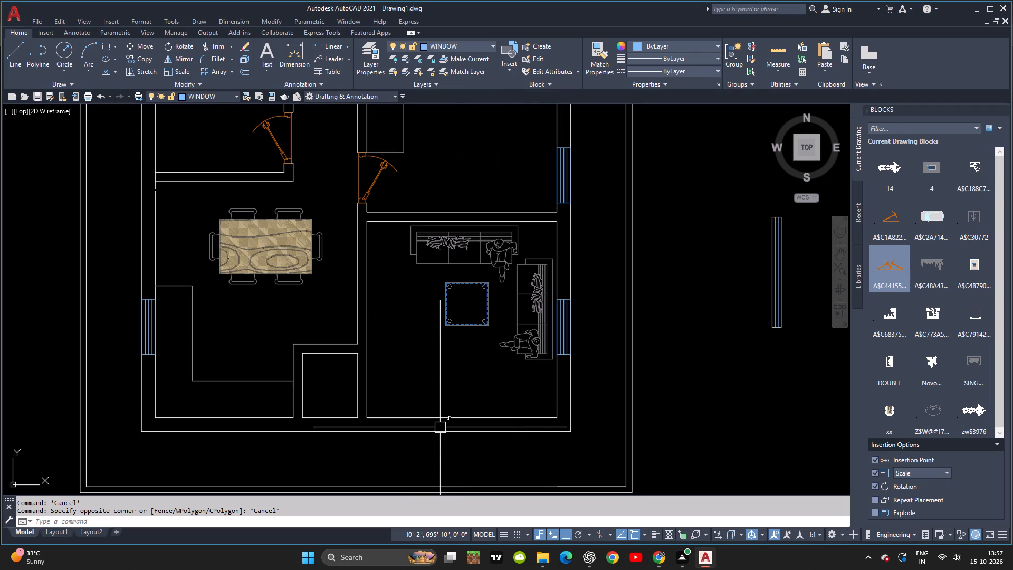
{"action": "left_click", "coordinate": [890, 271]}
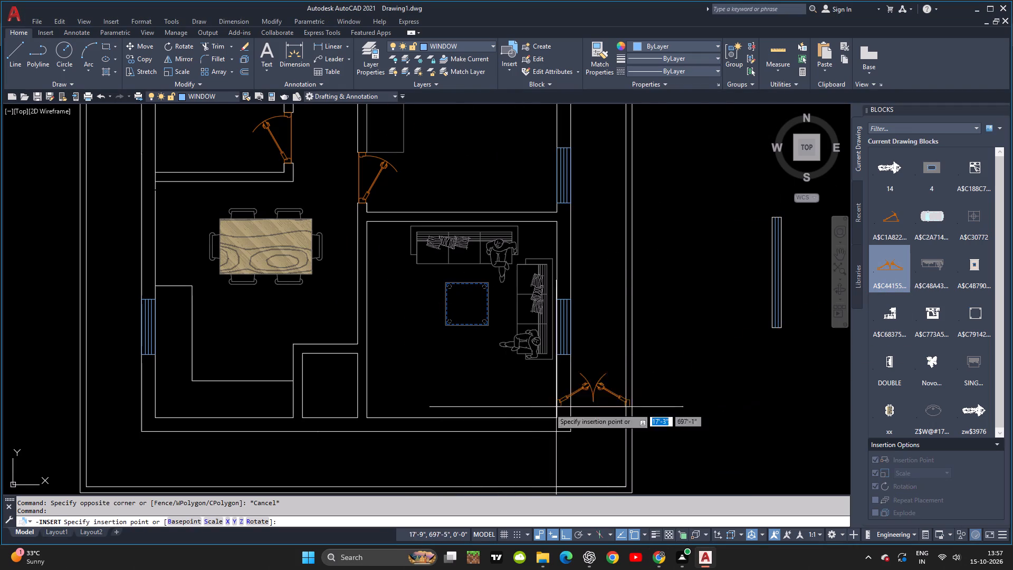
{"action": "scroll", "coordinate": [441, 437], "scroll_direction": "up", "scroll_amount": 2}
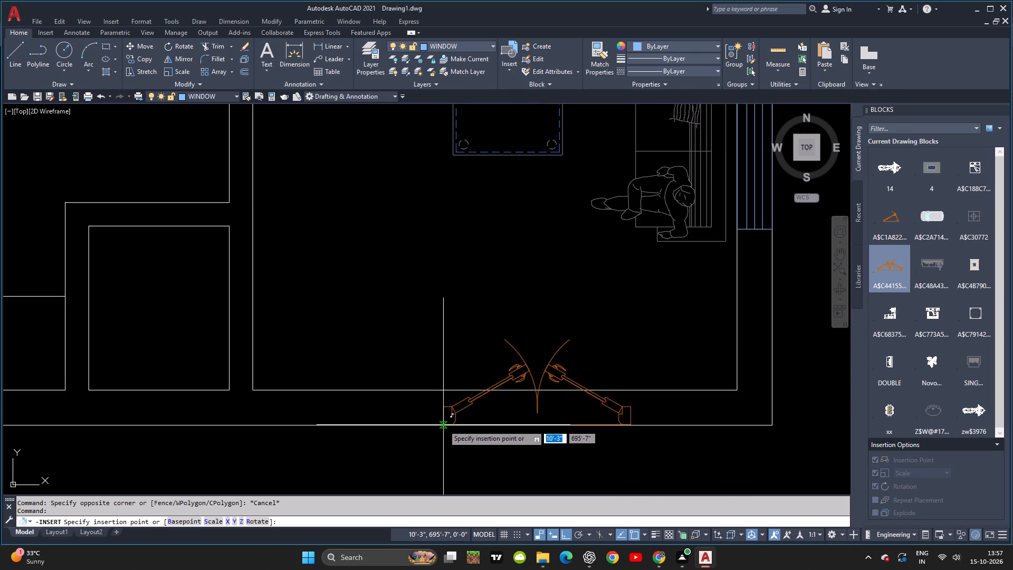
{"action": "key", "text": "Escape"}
Draw a straight jamb line across the thickness of the hall's lower outer wall, near its window-side corner.
{"action": "type", "text": "l"}
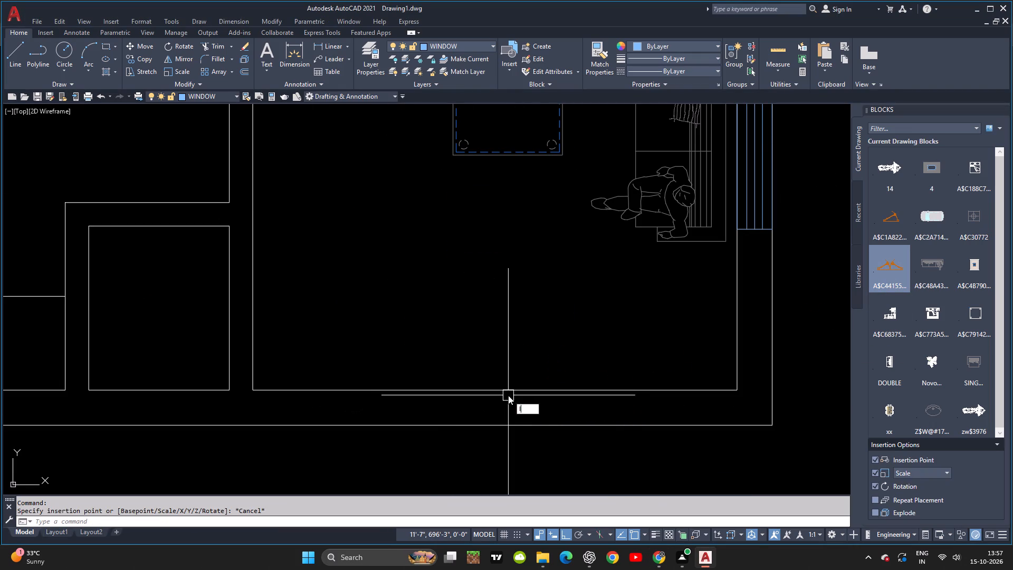
{"action": "key", "text": "space"}
{"action": "left_click", "coordinate": [599, 423]}
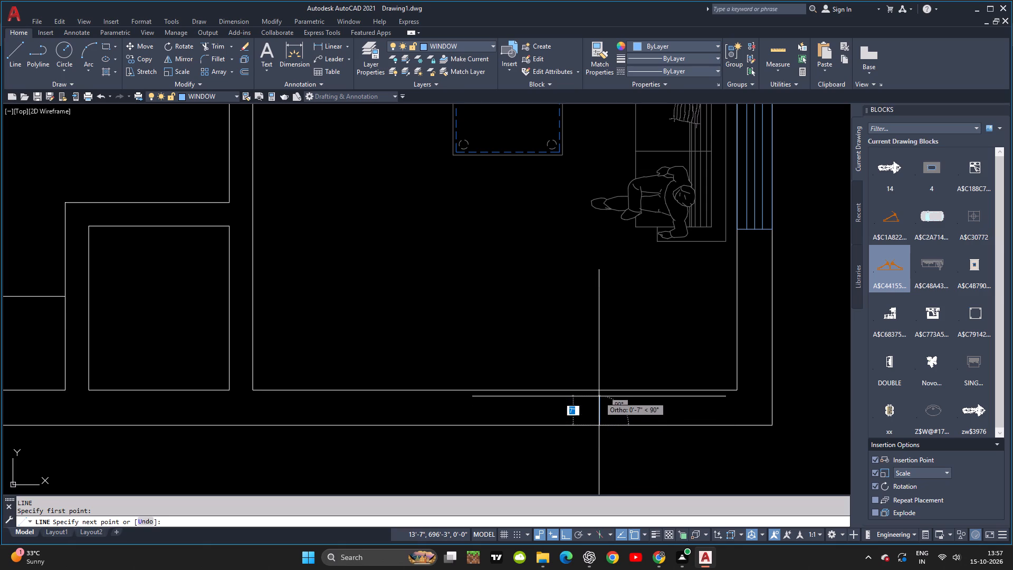
{"action": "left_click", "coordinate": [601, 389]}
{"action": "key", "text": "Escape"}
{"action": "key", "text": "Escape"}
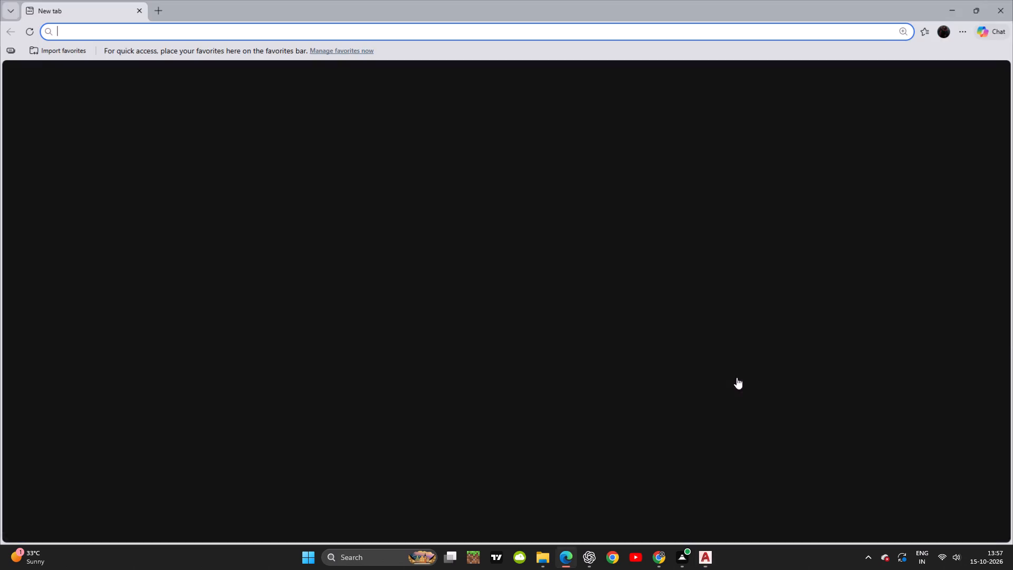
{"action": "left_click", "coordinate": [1012, 0]}
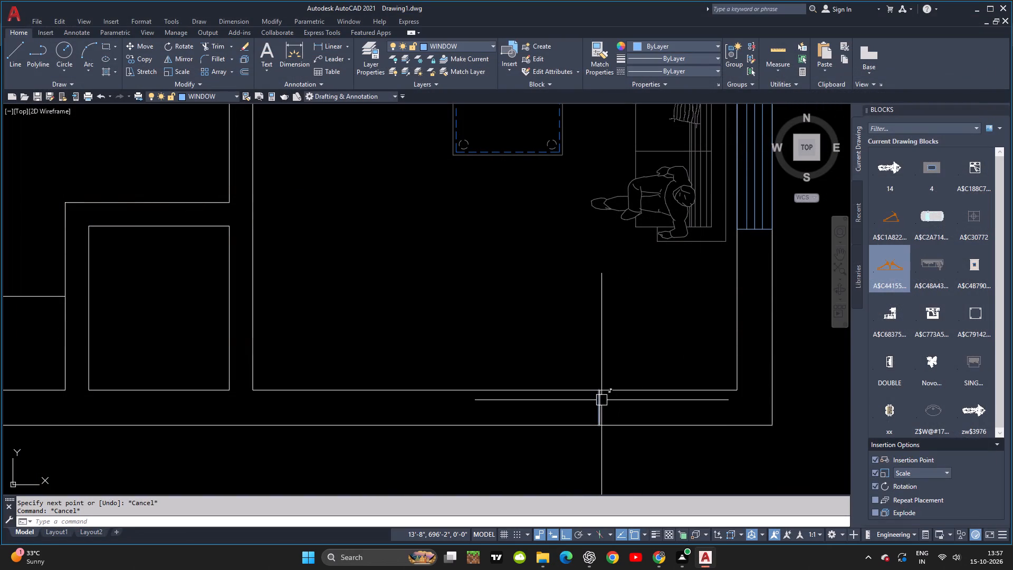
Put the new jamb line in the hall's lower wall on layer 0.
{"action": "left_click", "coordinate": [601, 400]}
{"action": "left_click", "coordinate": [486, 45]}
{"action": "left_click", "coordinate": [475, 64]}
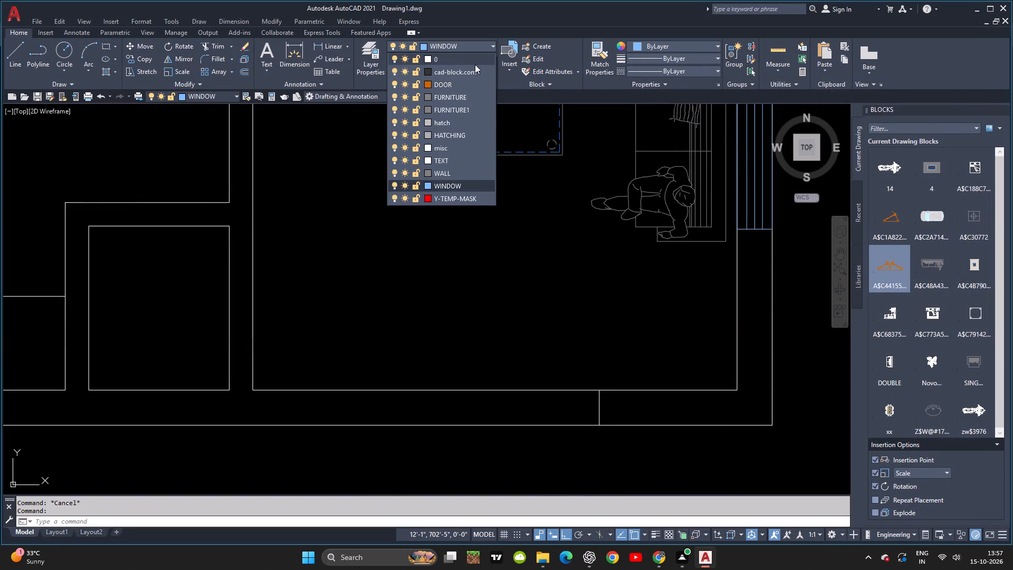
{"action": "key", "text": "Escape"}
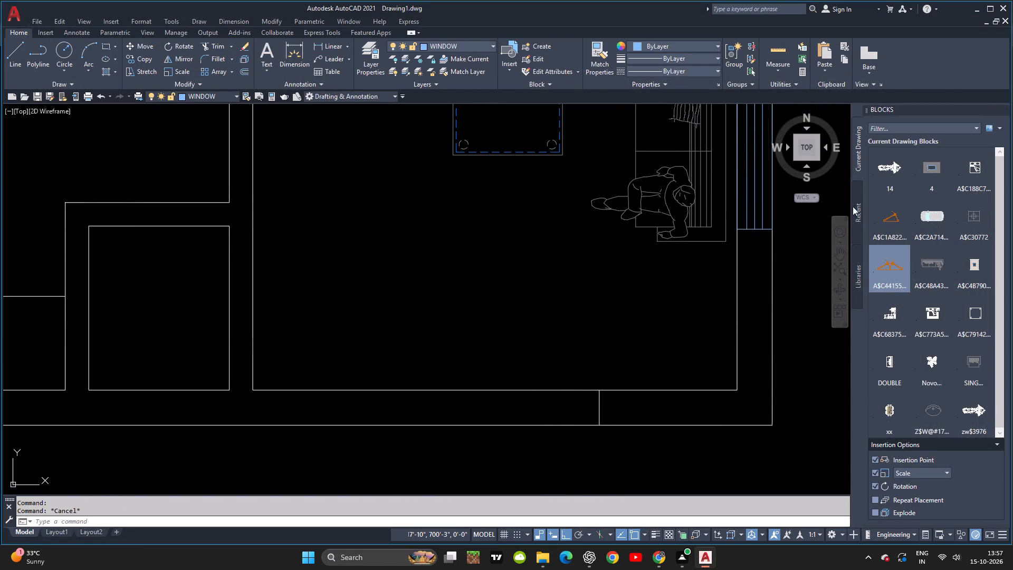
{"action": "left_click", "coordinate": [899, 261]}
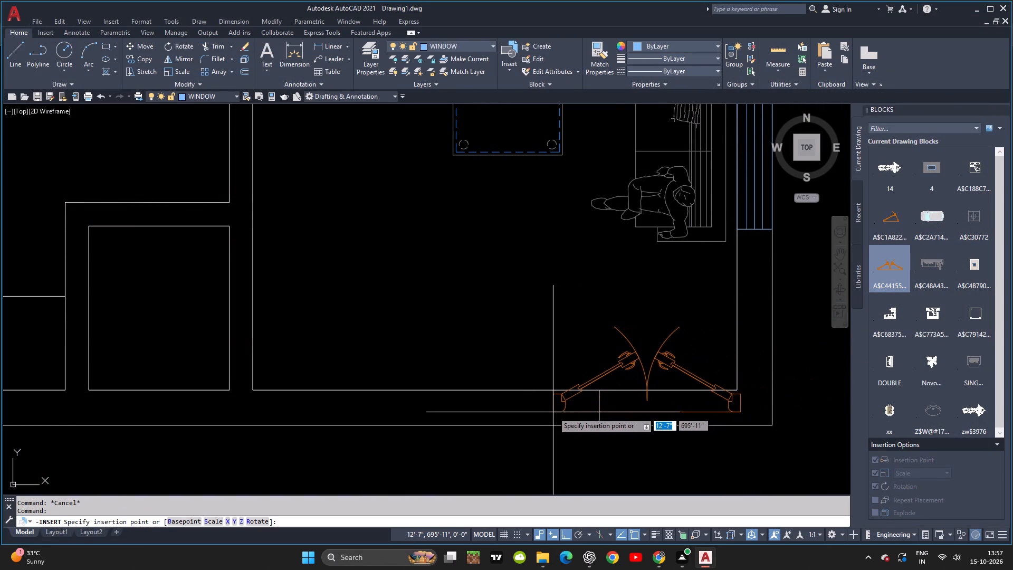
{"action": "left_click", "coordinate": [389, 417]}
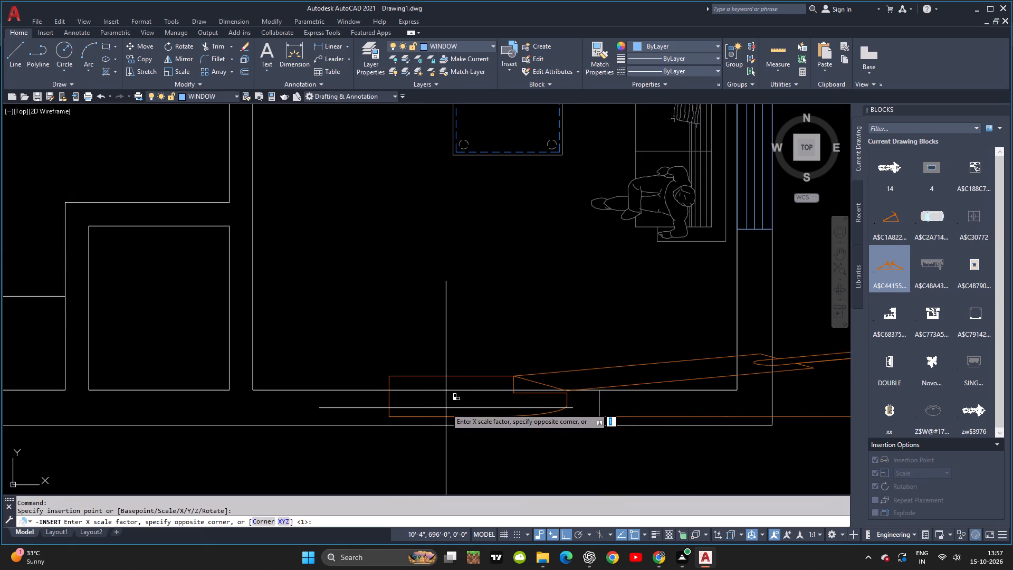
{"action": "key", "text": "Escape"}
Turn off the scale prompt for block insertion and insert the unrotated double-door block in the hall's lower wall.
{"action": "left_click", "coordinate": [877, 474]}
{"action": "left_click", "coordinate": [878, 269]}
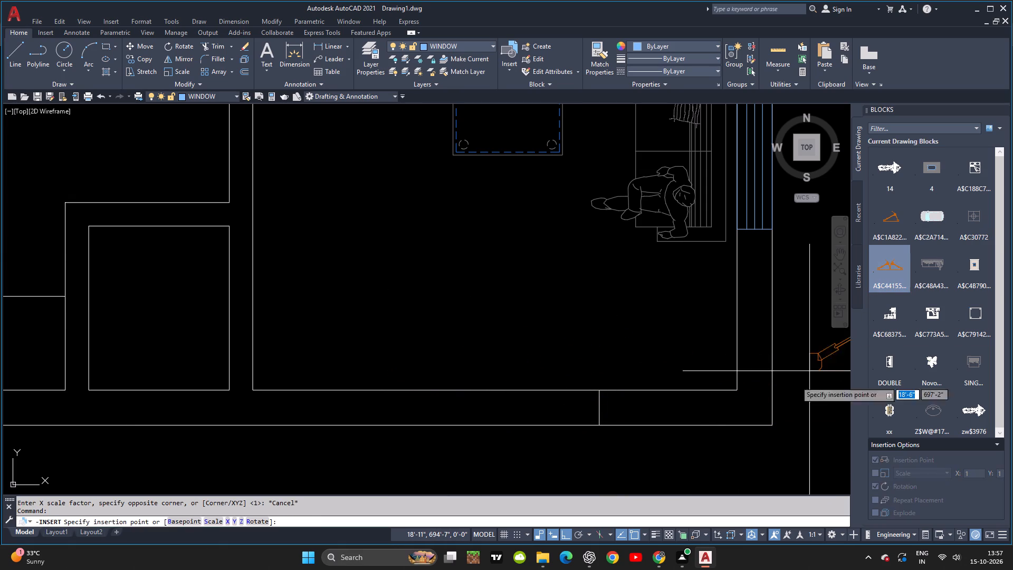
{"action": "left_click", "coordinate": [403, 416]}
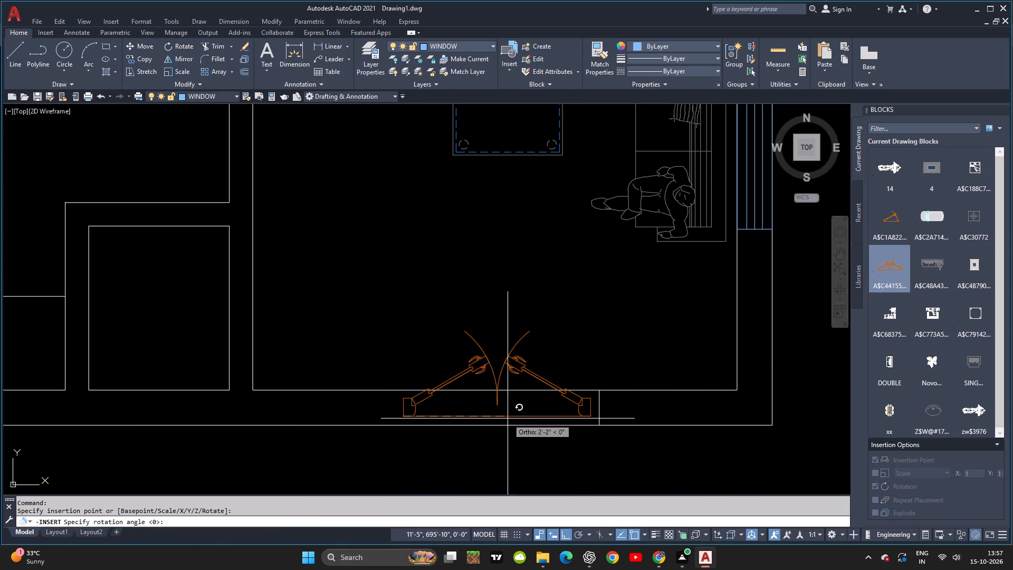
{"action": "key", "text": "Escape"}
{"action": "key", "text": "space"}
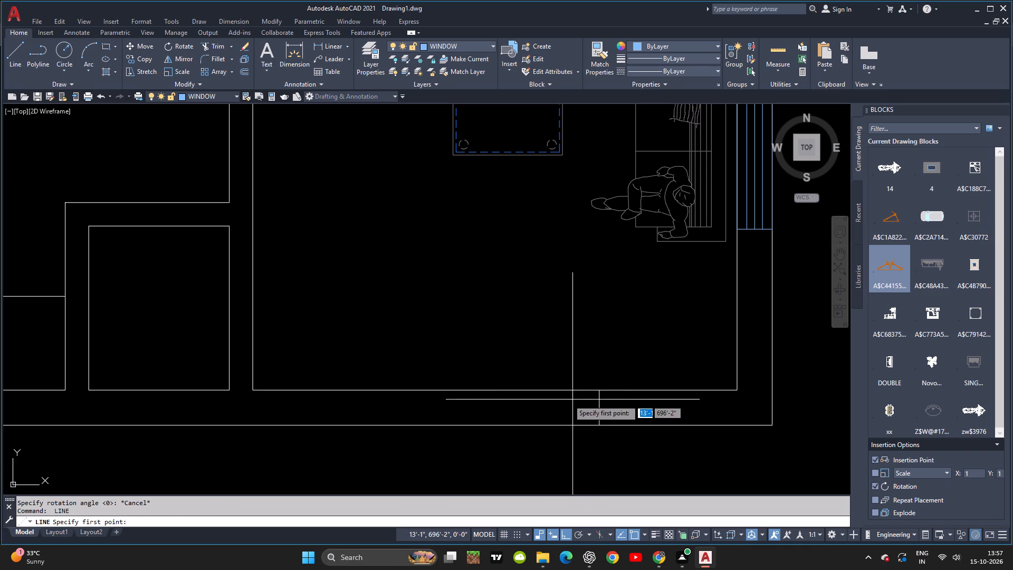
{"action": "left_click", "coordinate": [898, 276]}
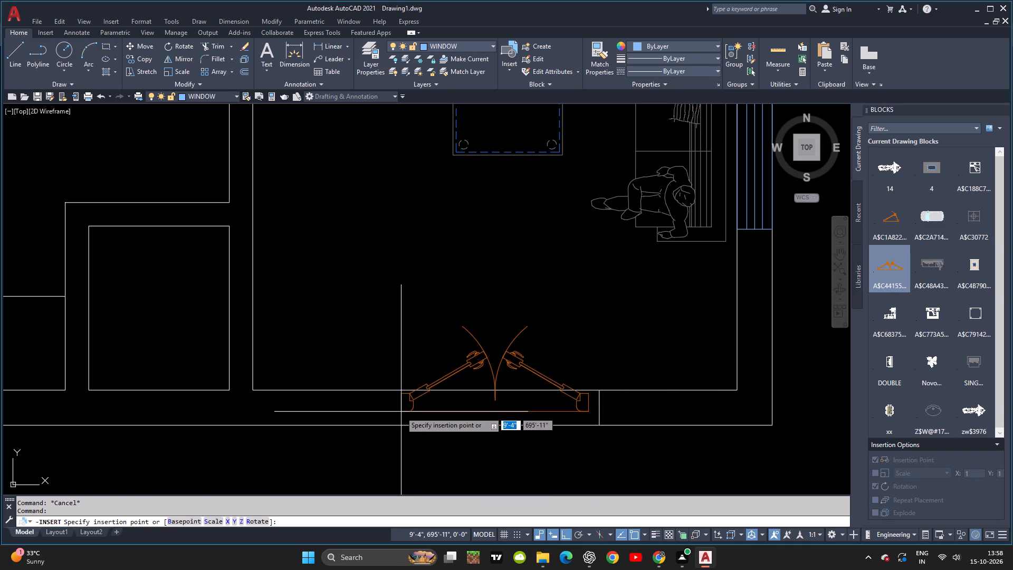
{"action": "left_click", "coordinate": [395, 410]}
{"action": "left_click", "coordinate": [429, 414]}
Move the double door so its outer frame edge sits against the jamb line.
{"action": "left_click", "coordinate": [573, 403]}
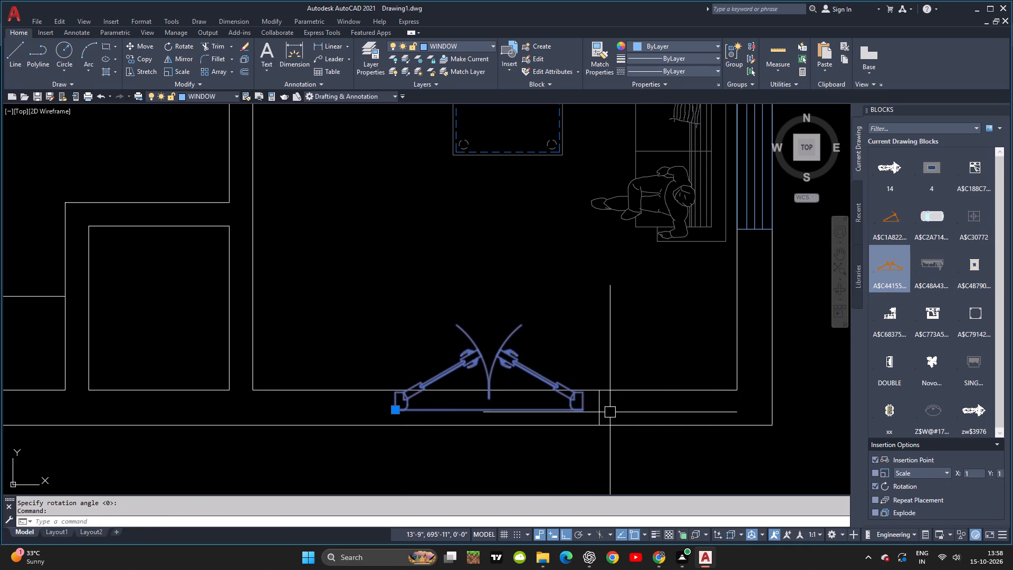
{"action": "key", "text": "m"}
{"action": "key", "text": "space"}
{"action": "scroll", "coordinate": [587, 400], "scroll_direction": "up", "scroll_amount": 2}
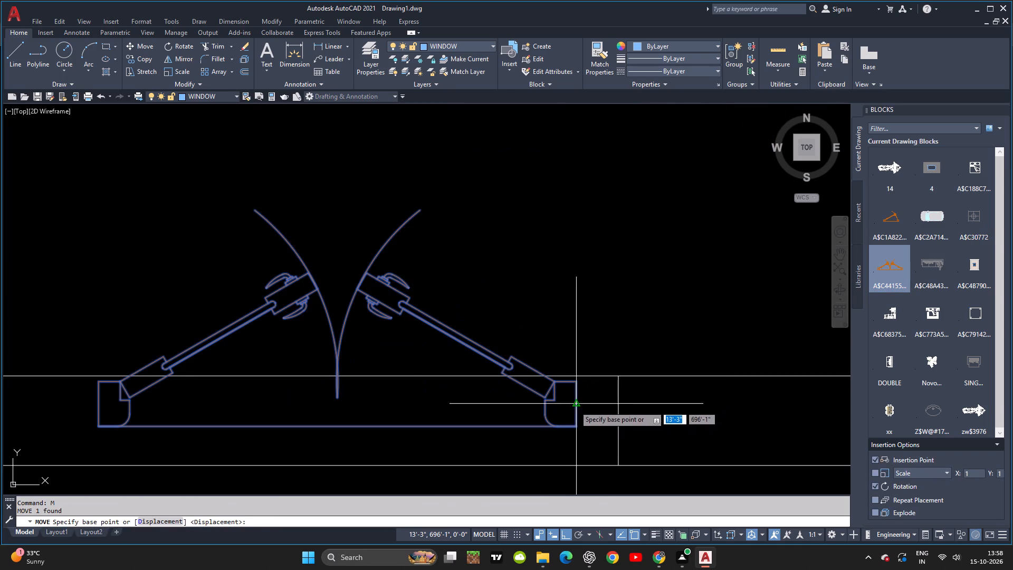
{"action": "left_click", "coordinate": [575, 405]}
{"action": "left_click", "coordinate": [616, 420]}
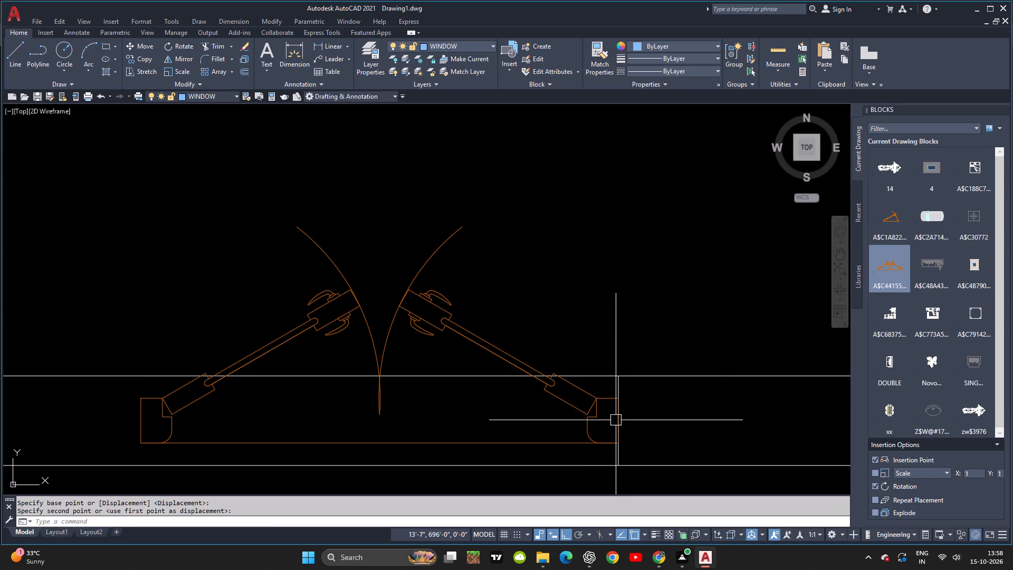
{"action": "key", "text": "Escape"}
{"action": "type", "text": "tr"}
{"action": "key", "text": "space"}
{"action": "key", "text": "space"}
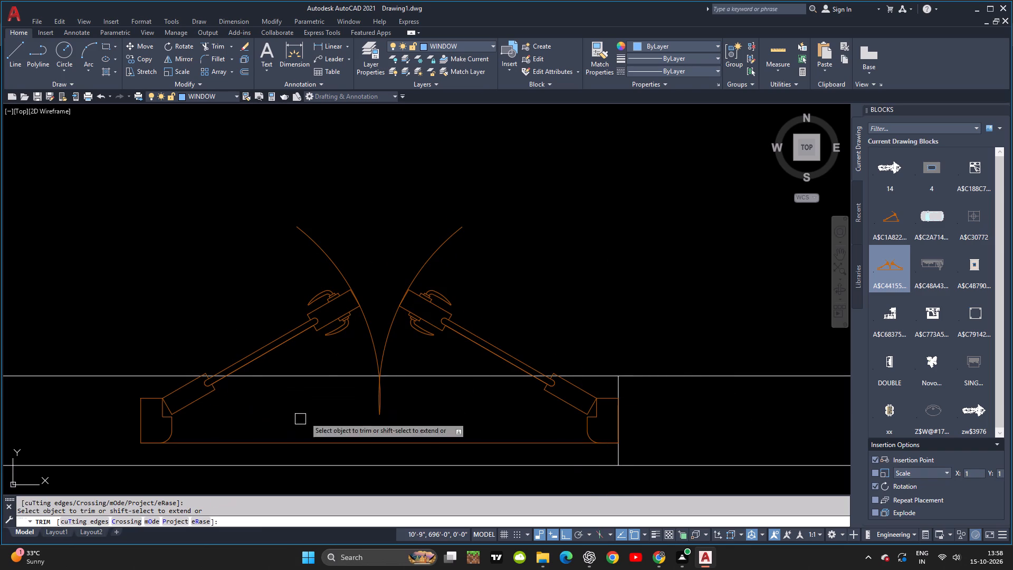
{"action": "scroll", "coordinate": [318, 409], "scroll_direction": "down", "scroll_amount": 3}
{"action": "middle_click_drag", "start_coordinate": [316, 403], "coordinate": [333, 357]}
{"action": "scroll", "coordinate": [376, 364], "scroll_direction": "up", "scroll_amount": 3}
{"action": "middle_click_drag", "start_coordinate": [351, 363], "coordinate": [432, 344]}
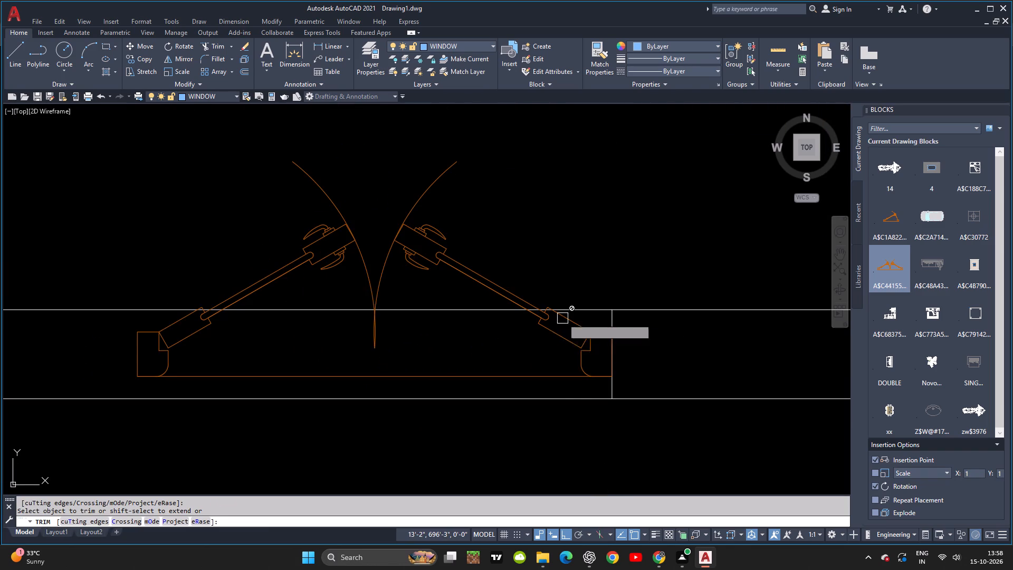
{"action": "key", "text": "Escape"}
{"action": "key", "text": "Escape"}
Draw a second jamb line across the wall at the opposite end of the double door.
{"action": "key", "text": "l"}
{"action": "key", "text": "space"}
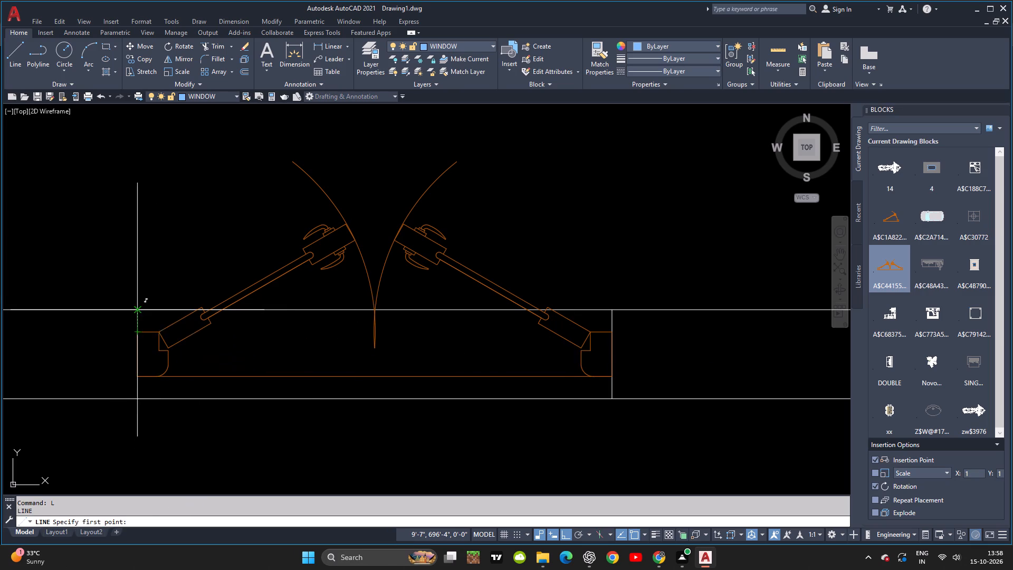
{"action": "left_click", "coordinate": [134, 310]}
{"action": "left_click", "coordinate": [134, 400]}
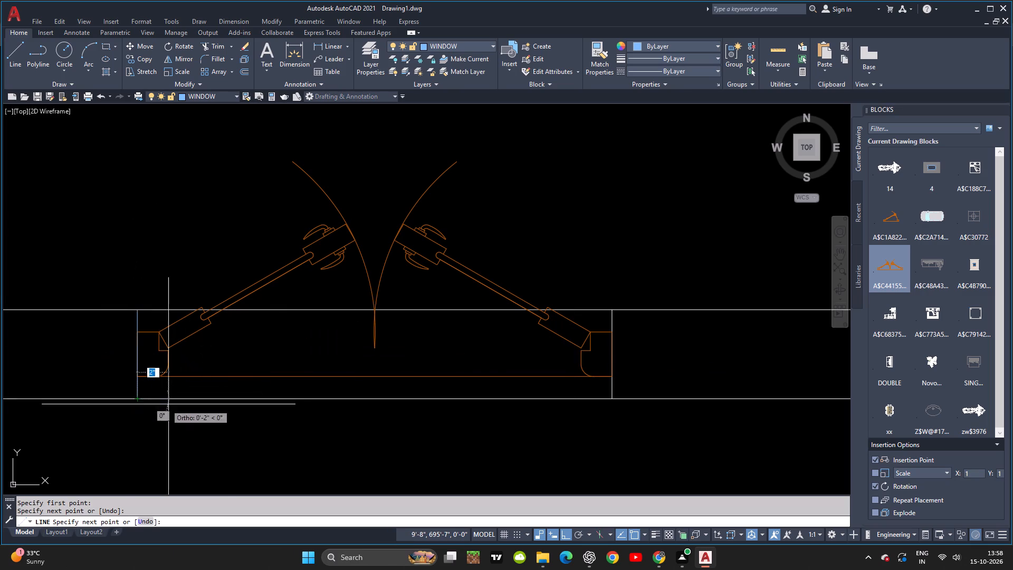
{"action": "key", "text": "Escape"}
Put the second jamb line on layer 0 and deselect it.
{"action": "left_click", "coordinate": [133, 326]}
{"action": "left_click", "coordinate": [446, 44]}
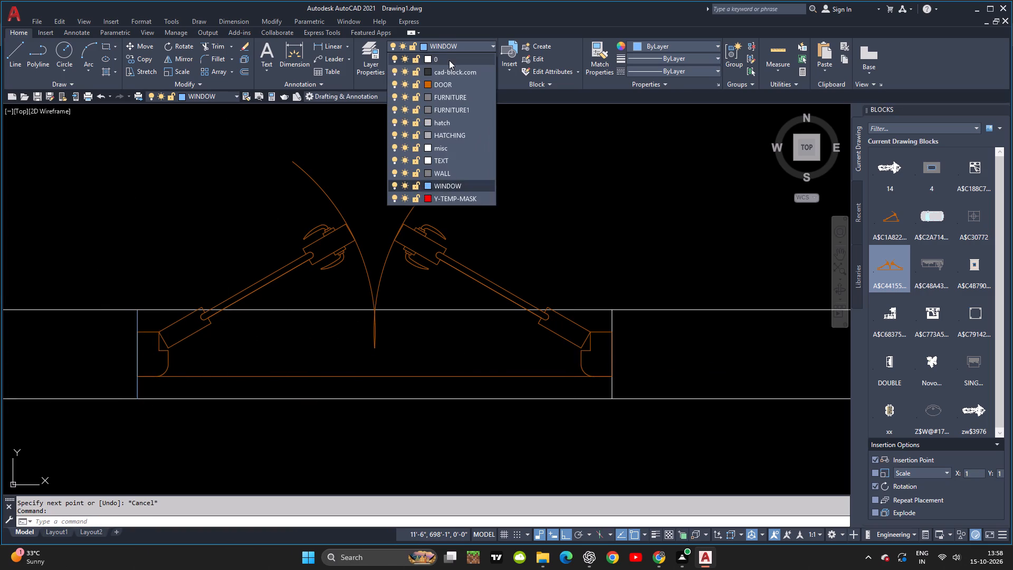
{"action": "left_click", "coordinate": [450, 60]}
{"action": "key", "text": "Escape"}
{"action": "key", "text": "Escape"}
{"action": "key", "text": "Escape"}
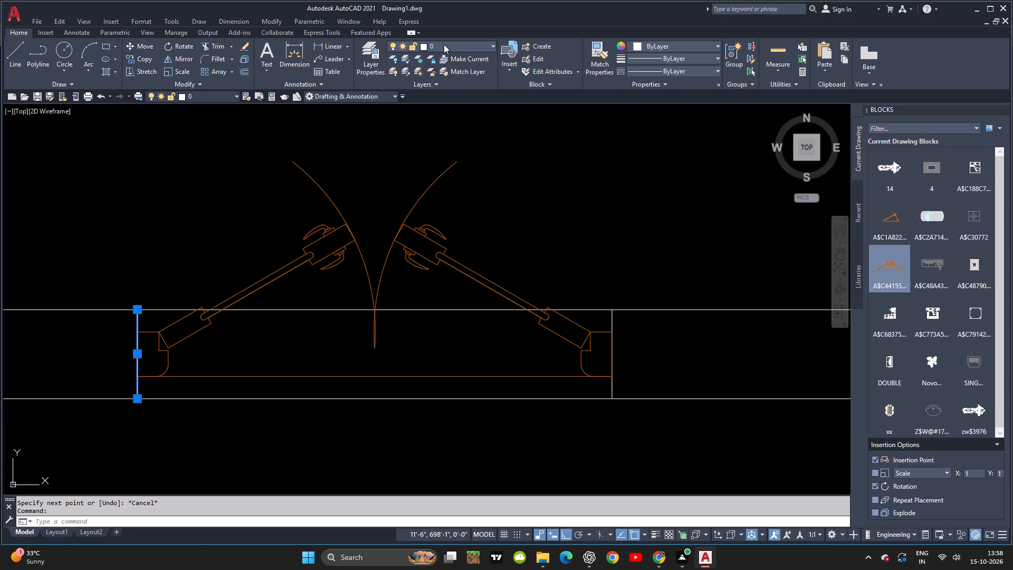
{"action": "key", "text": "Escape"}
{"action": "key", "text": "Escape"}
{"action": "key", "text": "Escape"}
{"action": "left_click", "coordinate": [571, 194]}
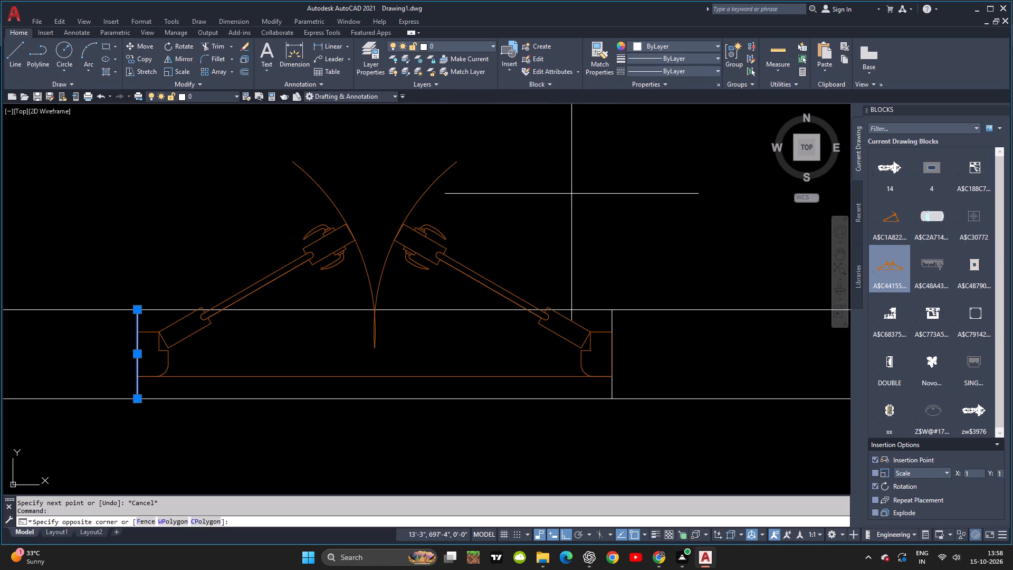
{"action": "key", "text": "Escape"}
{"action": "key", "text": "Escape"}
{"action": "key", "text": "Escape"}
{"action": "key", "text": "Escape"}
Make layer 0 the current layer.
{"action": "left_click", "coordinate": [442, 36]}
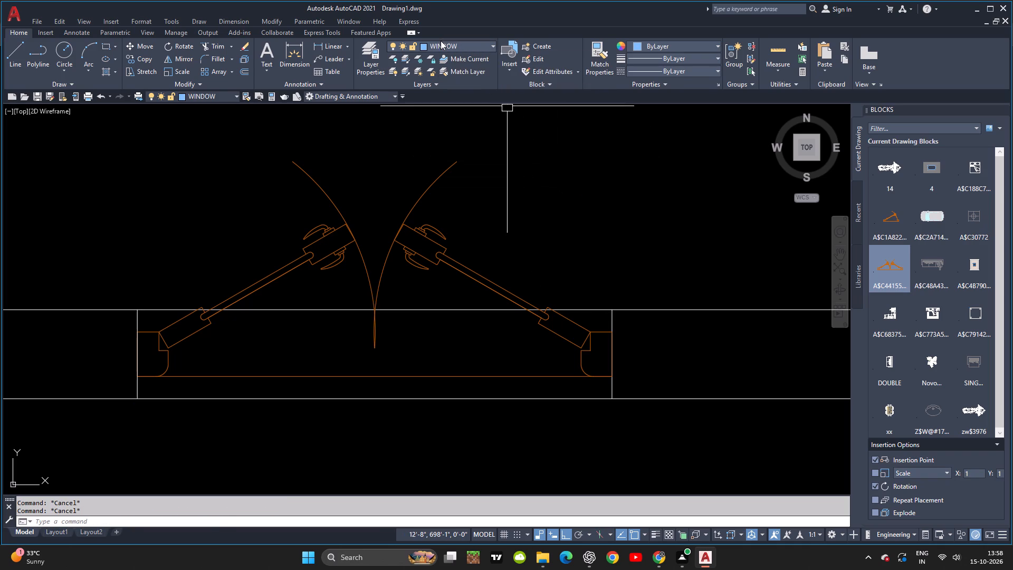
{"action": "left_click", "coordinate": [441, 41]}
{"action": "left_click", "coordinate": [440, 56]}
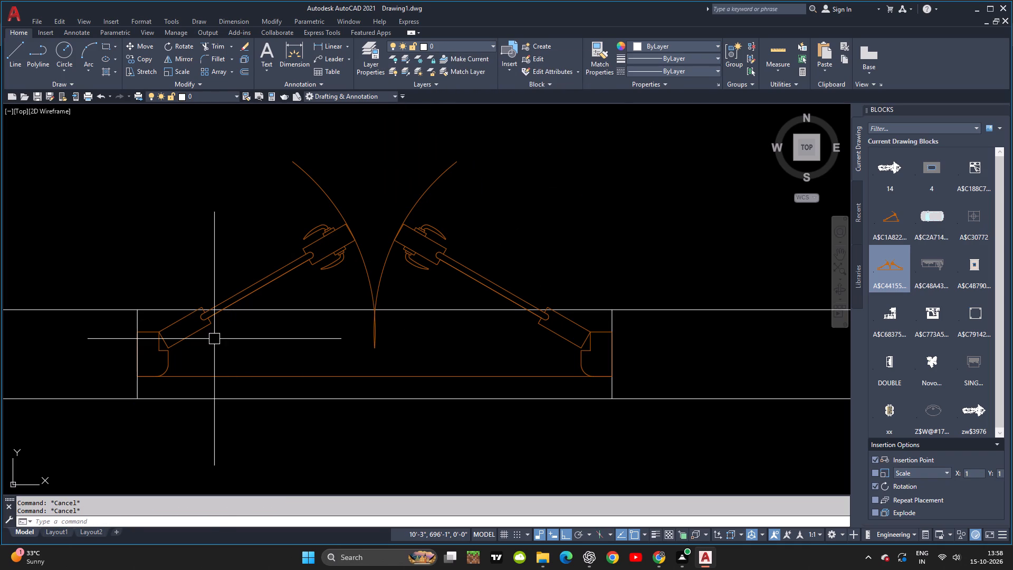
Trim both wall lines between the two jambs and delete the leftover segment to open the double doorway.
{"action": "key", "text": "Escape"}
{"action": "key", "text": "t"}
{"action": "key", "text": "r"}
{"action": "key", "text": "space"}
{"action": "key", "text": "space"}
{"action": "left_click", "coordinate": [150, 308]}
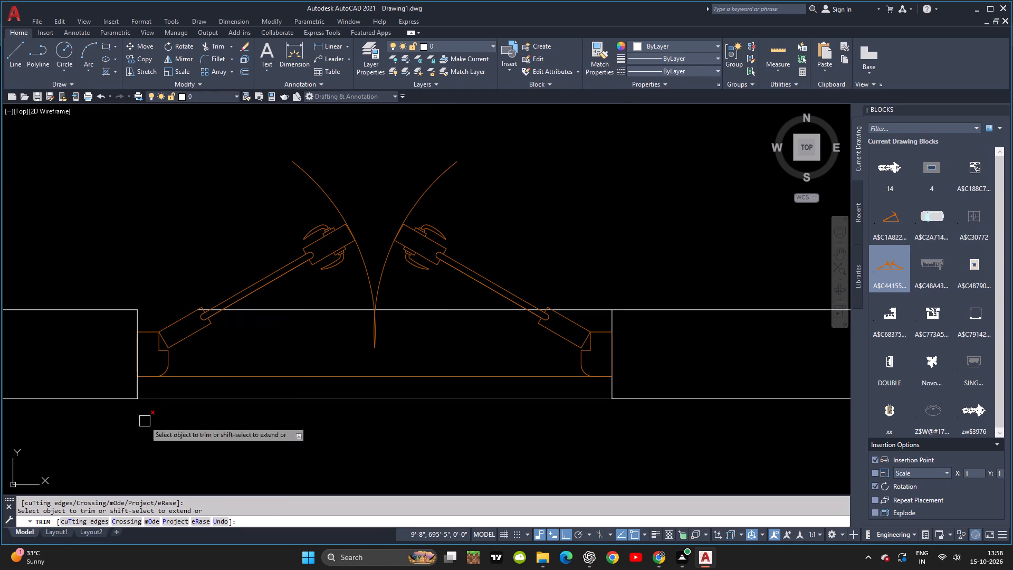
{"action": "left_click", "coordinate": [159, 401]}
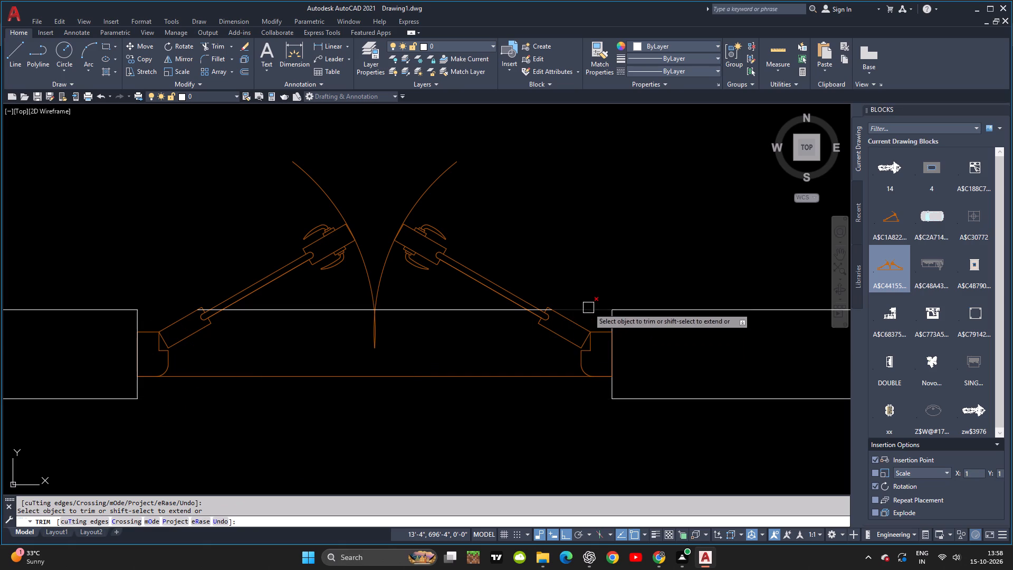
{"action": "left_click", "coordinate": [589, 307]}
{"action": "key", "text": "Escape"}
{"action": "left_click", "coordinate": [487, 306]}
{"action": "key", "text": "Delete"}
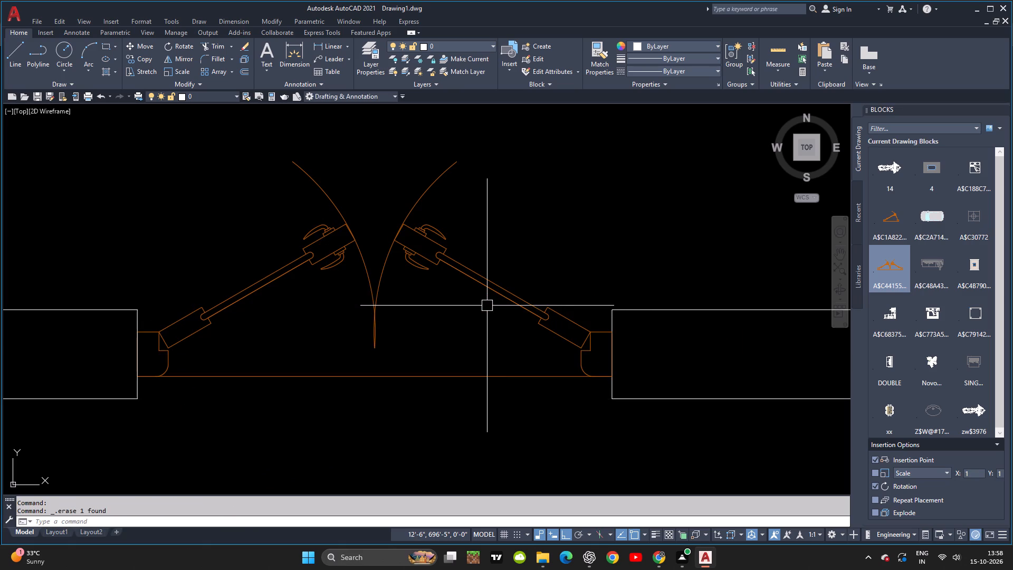
Compare the hall's double-door opening with the 2 BHK reference image in the browser.
{"action": "scroll", "coordinate": [501, 317], "scroll_direction": "down", "scroll_amount": 6}
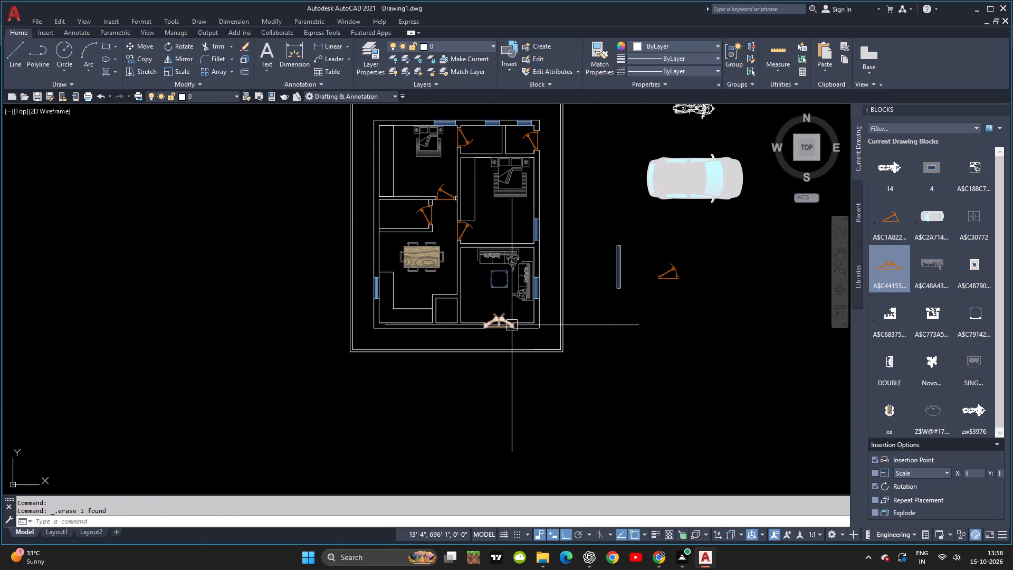
{"action": "scroll", "coordinate": [519, 318], "scroll_direction": "up", "scroll_amount": 2}
{"action": "key", "text": "Escape"}
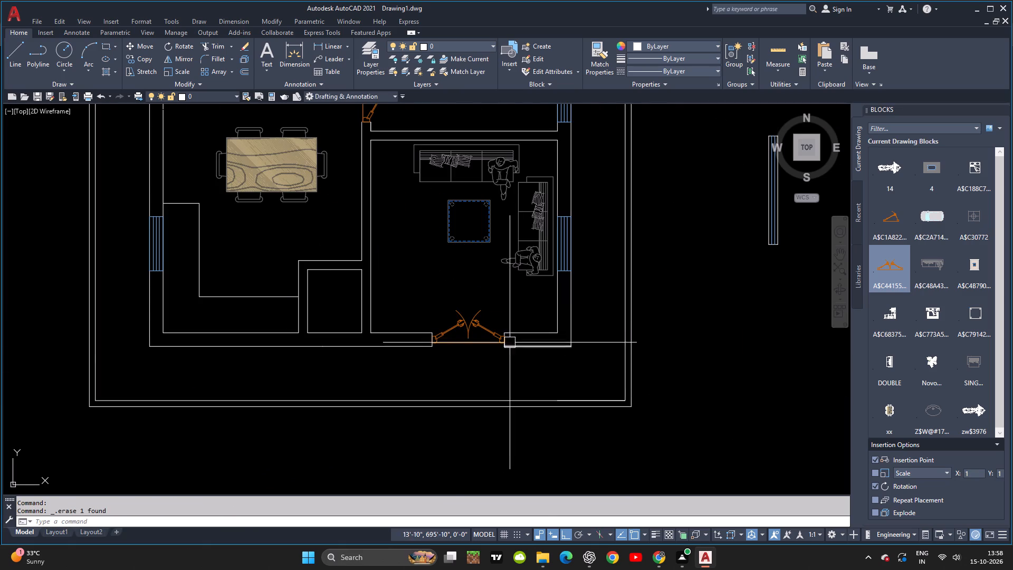
{"action": "key", "text": "alt+Tab"}
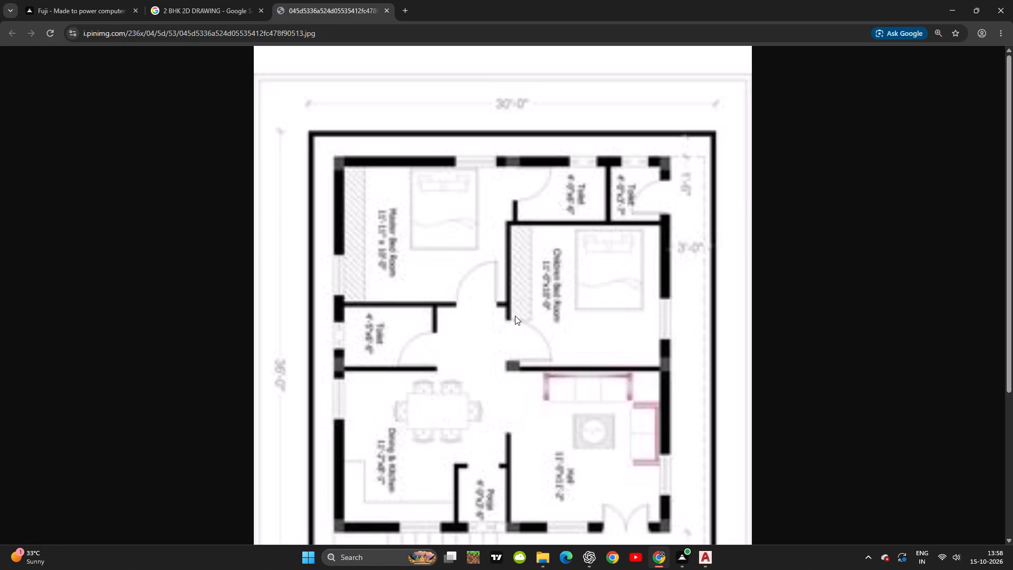
Compare the door and window positions across the plan with the 2 BHK reference image in the browser.
{"action": "key", "text": "alt+Tab"}
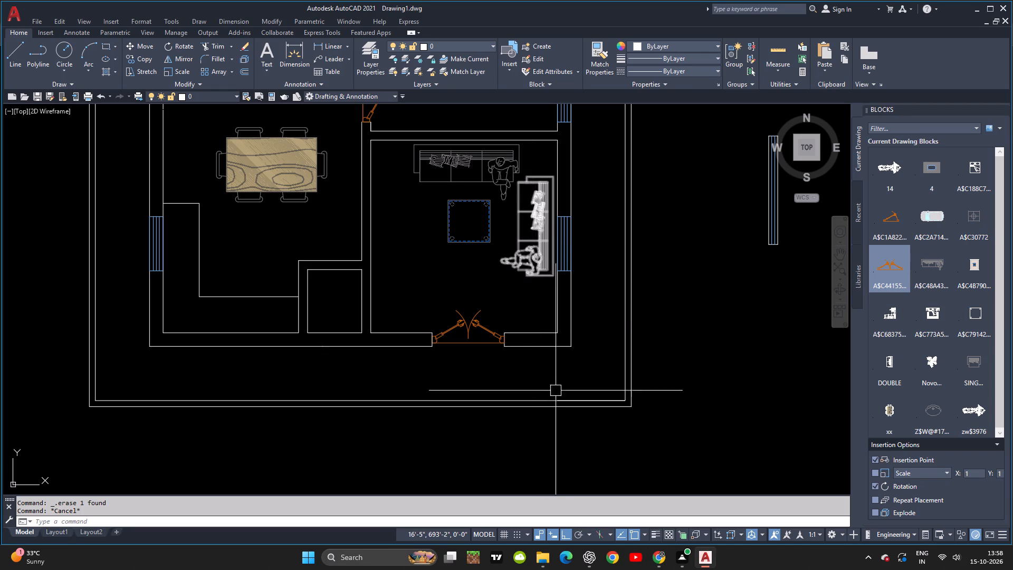
{"action": "key", "text": "alt+Tab"}
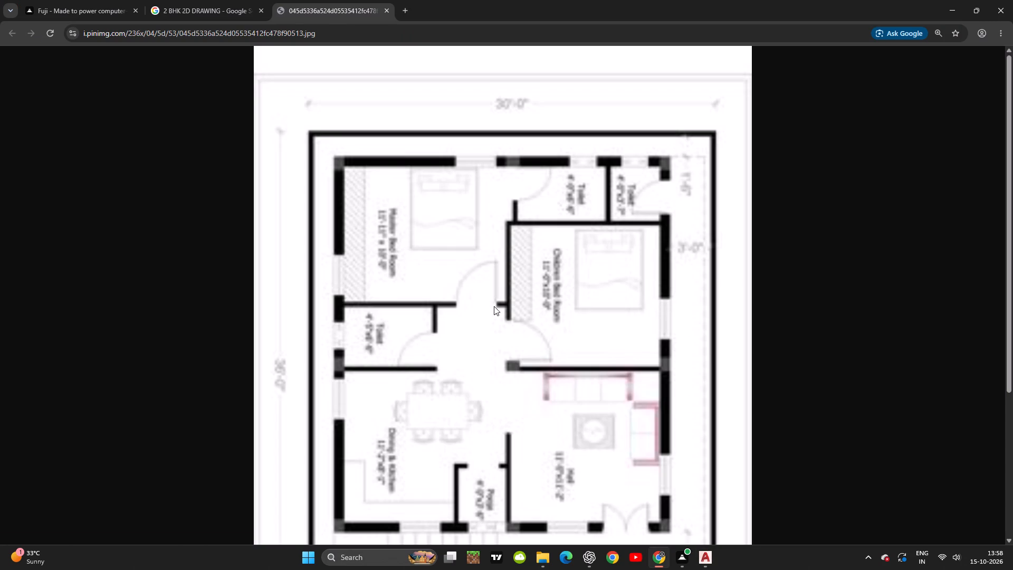
{"action": "key", "text": "alt+Tab"}
{"action": "scroll", "coordinate": [493, 298], "scroll_direction": "down", "scroll_amount": 2}
{"action": "scroll", "coordinate": [418, 191], "scroll_direction": "up", "scroll_amount": 3}
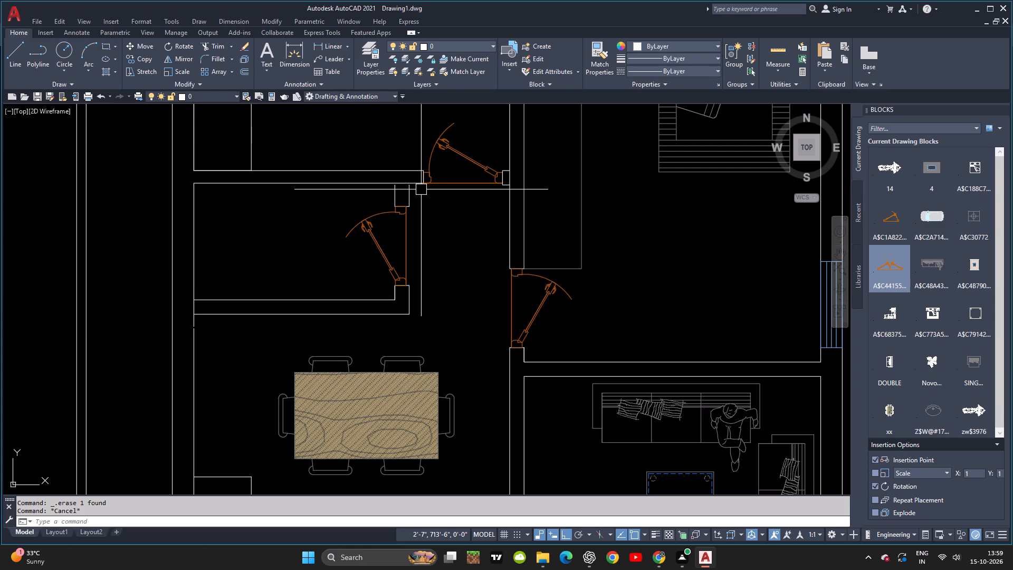
{"action": "scroll", "coordinate": [501, 262], "scroll_direction": "down", "scroll_amount": 2}
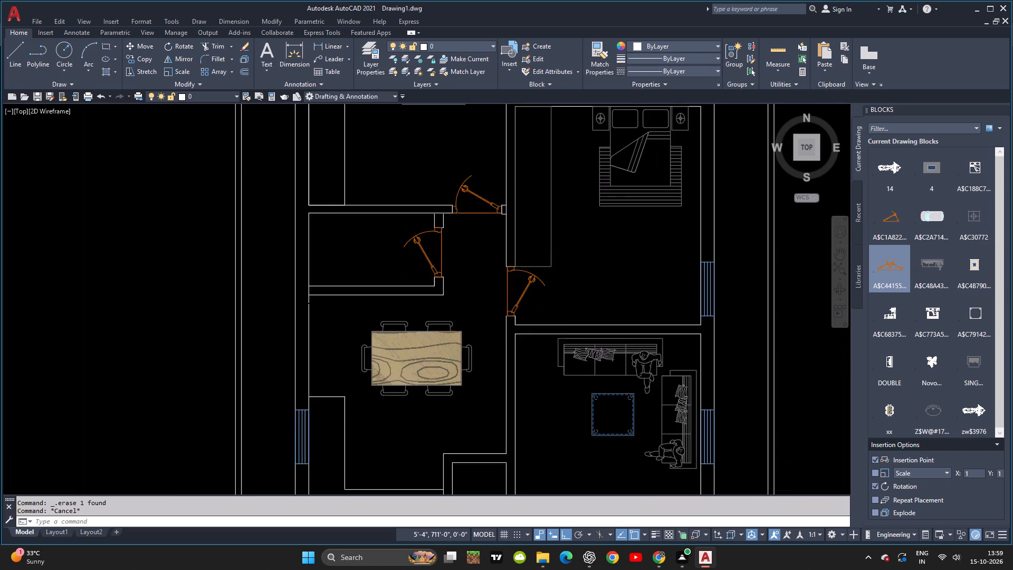
{"action": "middle_click_drag", "start_coordinate": [491, 252], "coordinate": [494, 208]}
{"action": "key", "text": "alt+Tab"}
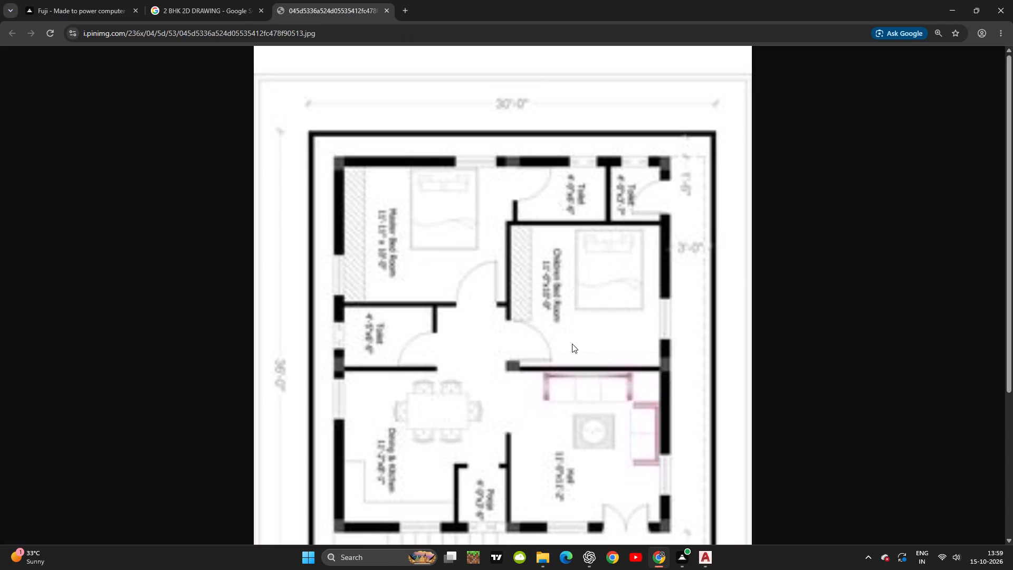
{"action": "key", "text": "alt+Tab"}
Nudge the hall's double-door block horizontally along the lower outer wall, closer to the hall's outer corner, and deselect it.
{"action": "scroll", "coordinate": [581, 367], "scroll_direction": "up", "scroll_amount": 3}
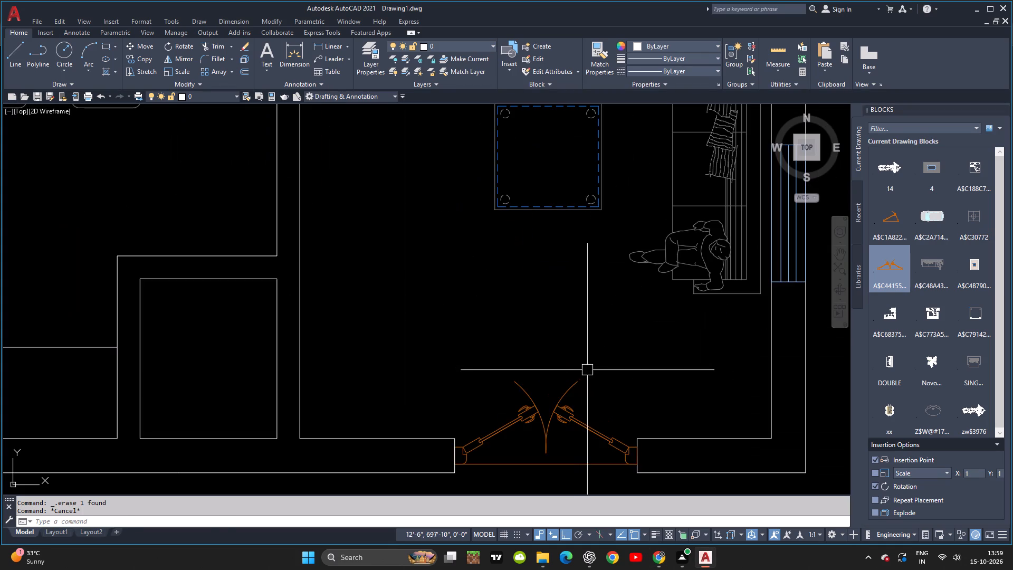
{"action": "left_click", "coordinate": [587, 369]}
{"action": "scroll", "coordinate": [527, 471], "scroll_direction": "down", "scroll_amount": 1}
{"action": "left_click", "coordinate": [503, 476]}
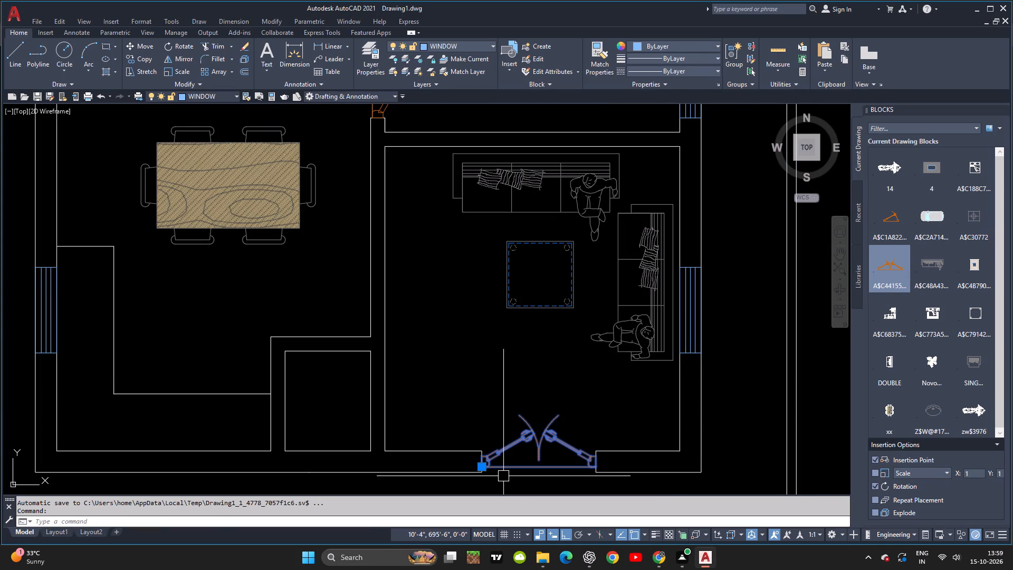
{"action": "key", "text": "ctrl+Right"}
{"action": "key", "text": "ctrl+Right"}
{"action": "key", "text": "ctrl+Right"}
{"action": "key", "text": "ctrl+Right"}
{"action": "key", "text": "ctrl+Right"}
{"action": "key", "text": "ctrl+Right"}
{"action": "key", "text": "ctrl+Right"}
{"action": "key", "text": "ctrl+Right"}
{"action": "key", "text": "ctrl+Right"}
{"action": "key", "text": "ctrl+Right"}
{"action": "key", "text": "ctrl+Right"}
{"action": "key", "text": "ctrl+Right"}
{"action": "key", "text": "ctrl+Right"}
{"action": "key", "text": "ctrl+Right"}
{"action": "key", "text": "ctrl+Right"}
{"action": "key", "text": "ctrl+Right"}
{"action": "key", "text": "ctrl+Right"}
{"action": "key", "text": "ctrl+Right"}
{"action": "key", "text": "ctrl+Right"}
{"action": "key", "text": "ctrl+Right"}
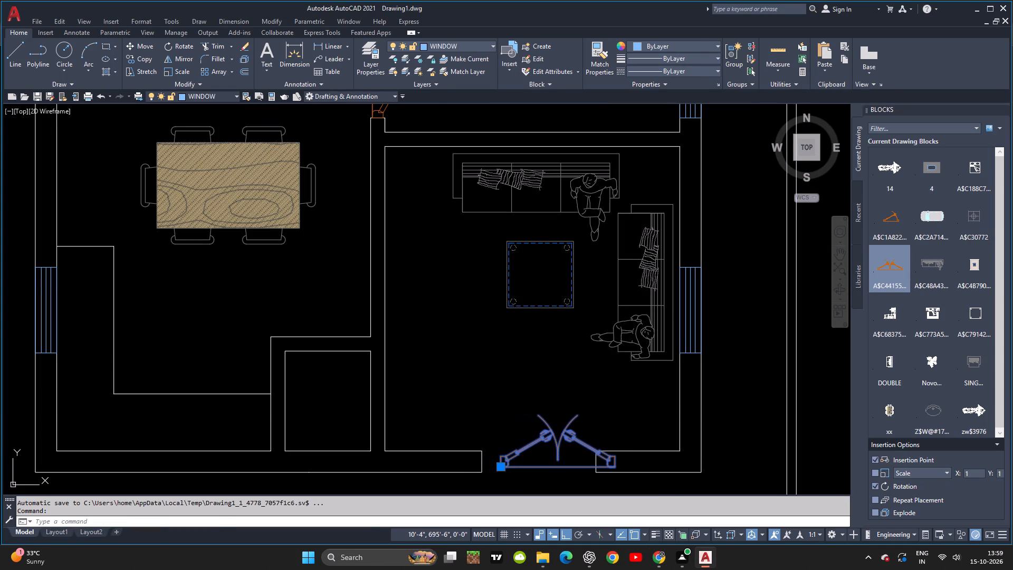
{"action": "key", "text": "Escape"}
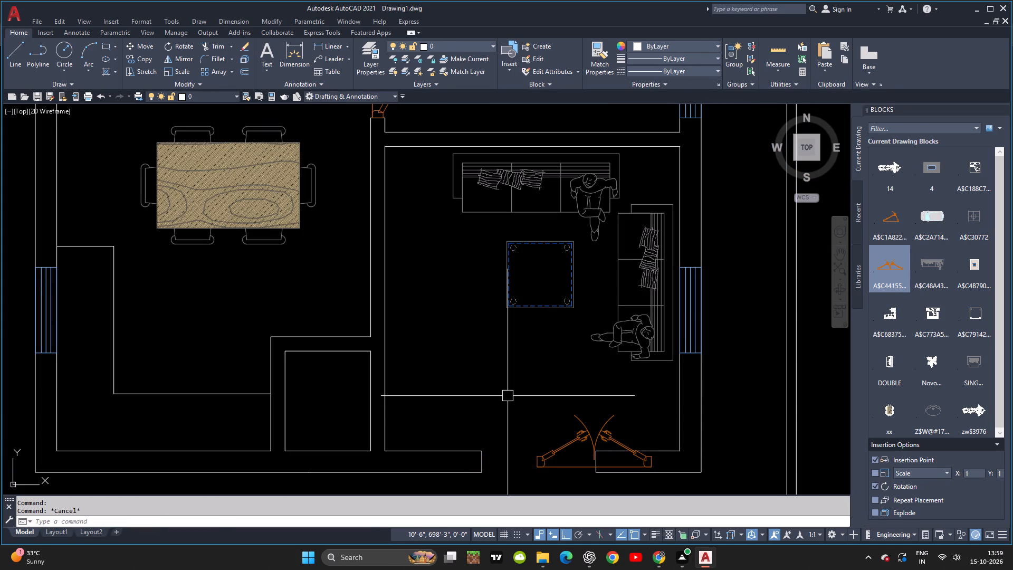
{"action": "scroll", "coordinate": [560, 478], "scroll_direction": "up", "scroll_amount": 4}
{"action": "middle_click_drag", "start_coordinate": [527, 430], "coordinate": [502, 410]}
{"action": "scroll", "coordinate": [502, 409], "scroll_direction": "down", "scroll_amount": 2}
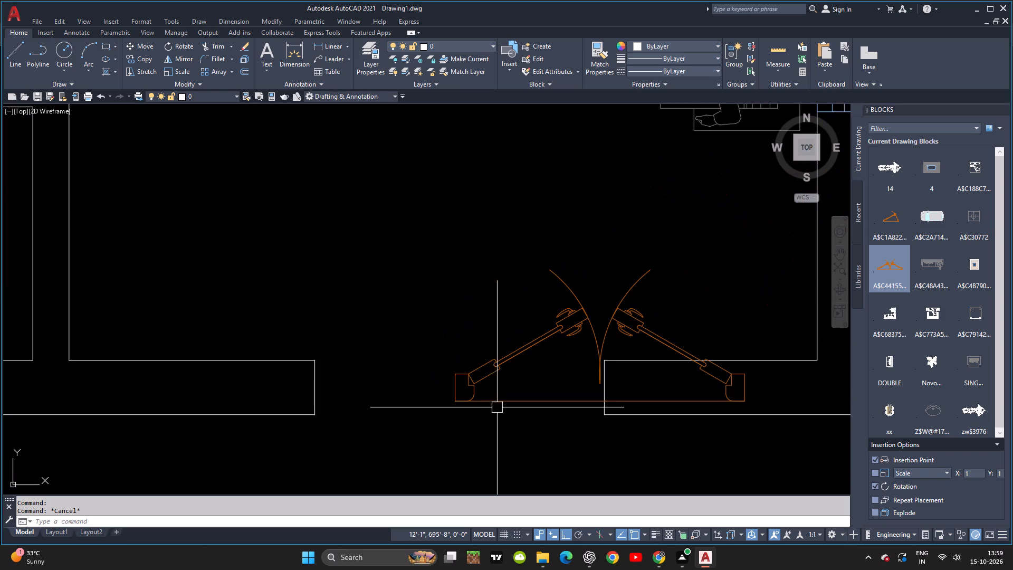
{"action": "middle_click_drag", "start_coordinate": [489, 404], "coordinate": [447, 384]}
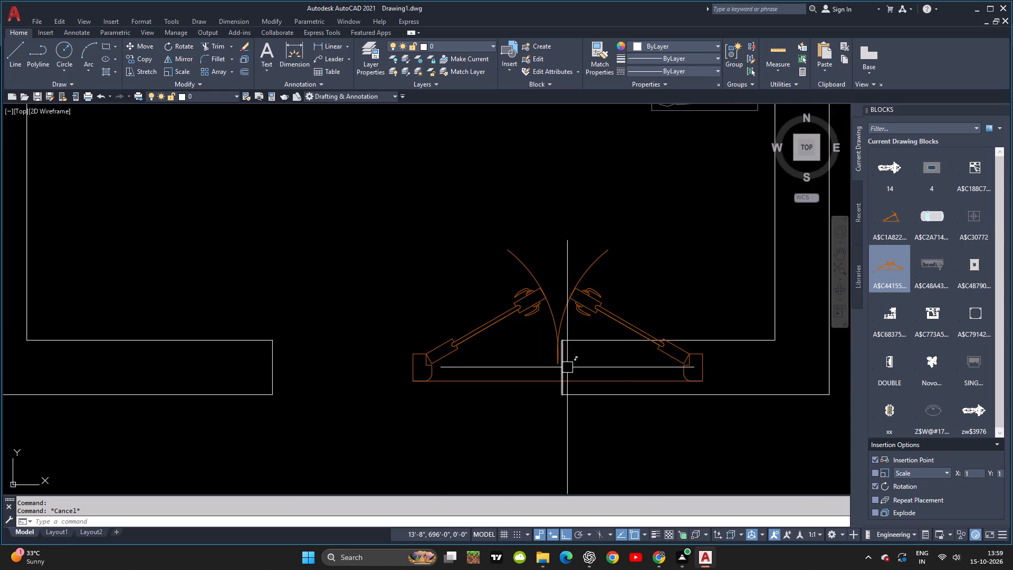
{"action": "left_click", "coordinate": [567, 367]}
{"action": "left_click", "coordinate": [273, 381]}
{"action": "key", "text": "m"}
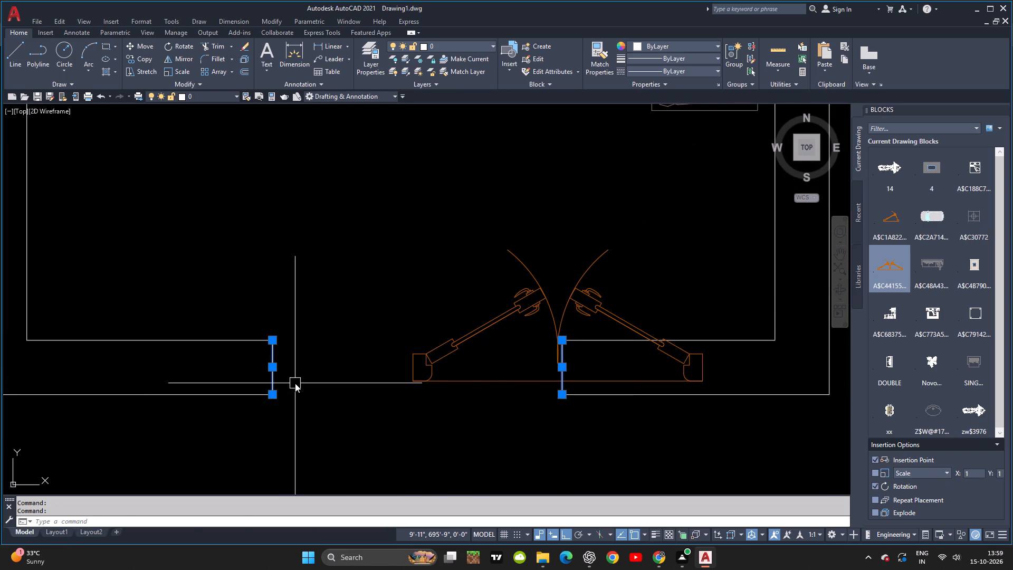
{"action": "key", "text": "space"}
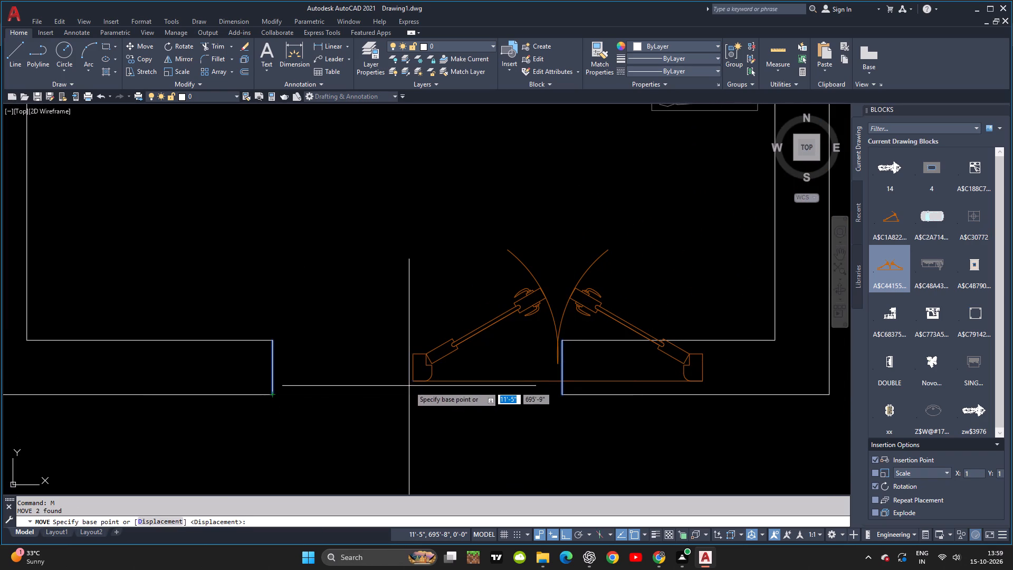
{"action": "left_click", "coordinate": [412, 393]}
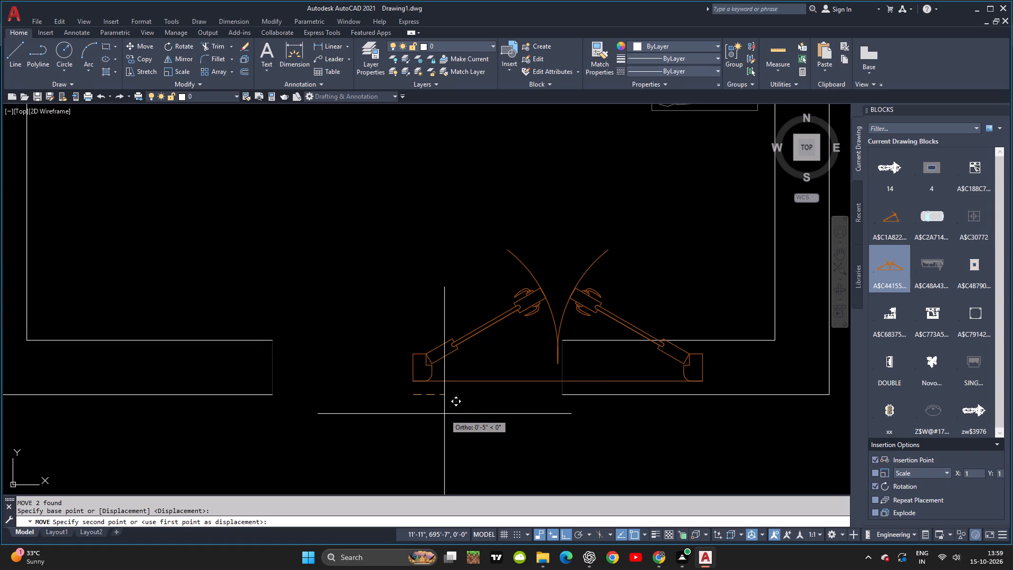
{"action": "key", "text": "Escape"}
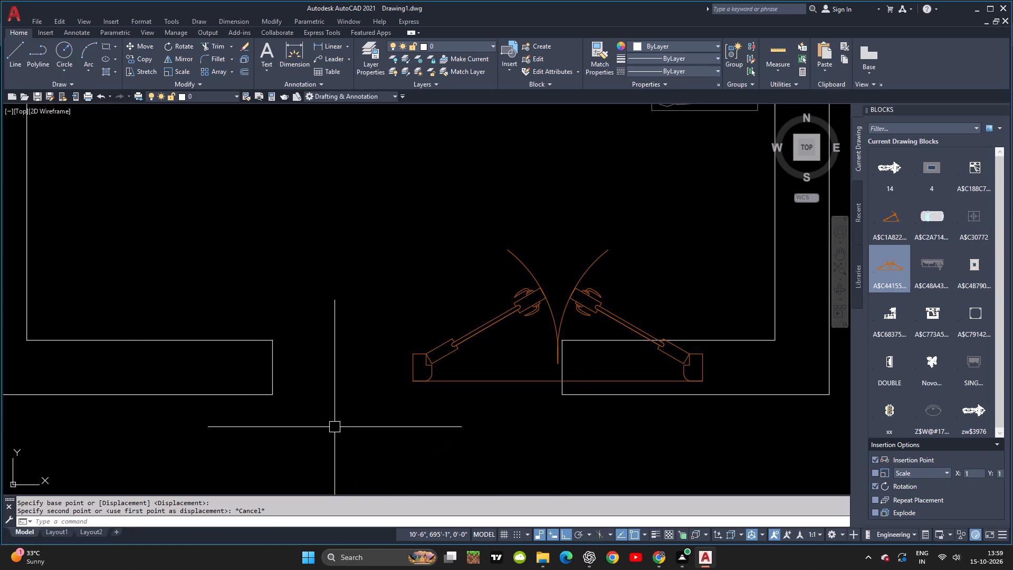
Move both doorway jamb lines together along the wall so they meet the two sides of the shifted double door.
{"action": "left_click", "coordinate": [276, 372]}
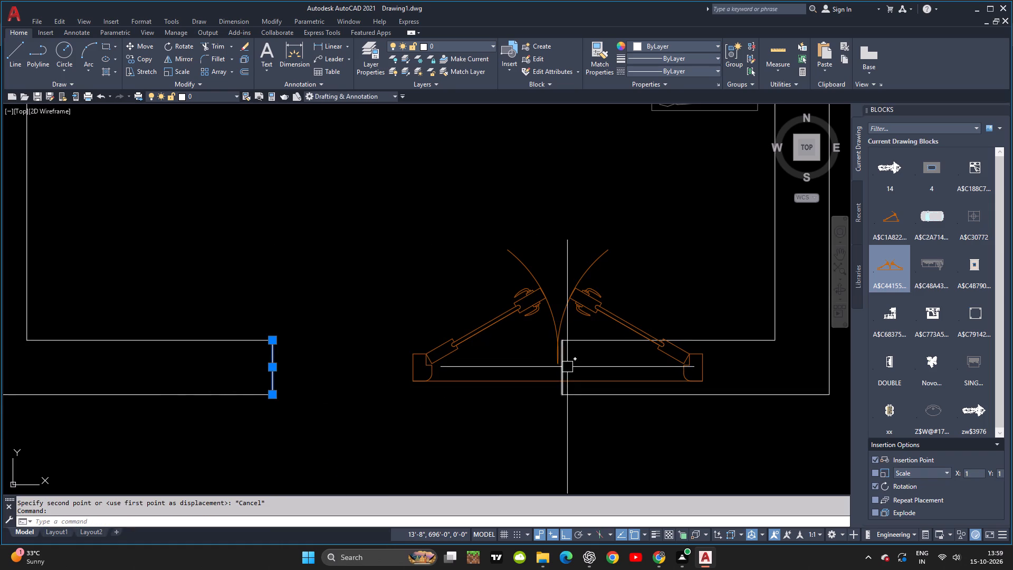
{"action": "left_click", "coordinate": [567, 367]}
{"action": "key", "text": "m"}
{"action": "key", "text": "space"}
{"action": "left_click", "coordinate": [274, 398]}
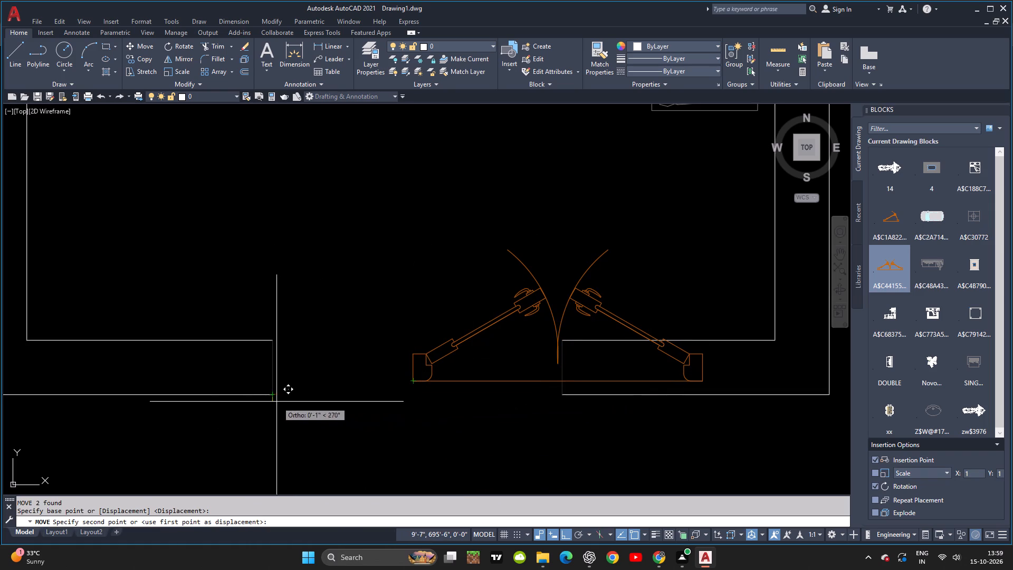
{"action": "left_click", "coordinate": [413, 394]}
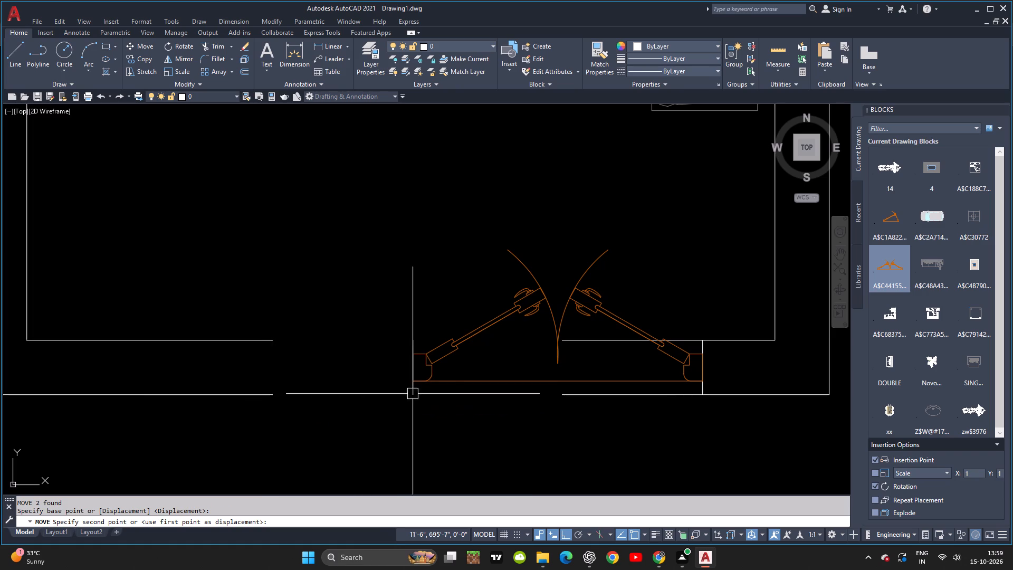
{"action": "key", "text": "Escape"}
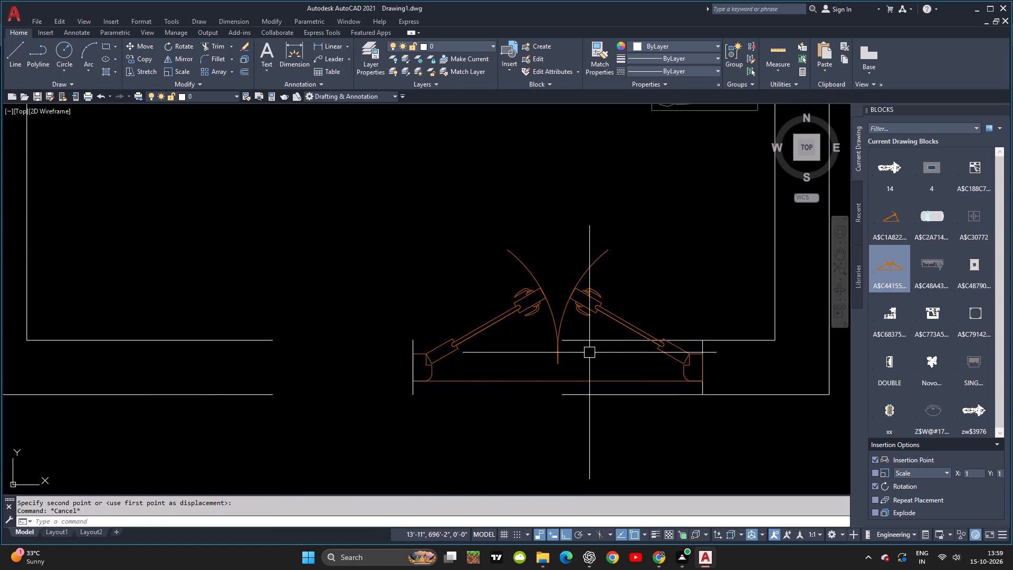
Trim the wall lines inside the shifted doorway at the jamb near the hall's corner and delete the leftover inner segment.
{"action": "key", "text": "t"}
{"action": "key", "text": "r"}
{"action": "key", "text": "space"}
{"action": "key", "text": "space"}
{"action": "left_click", "coordinate": [687, 340]}
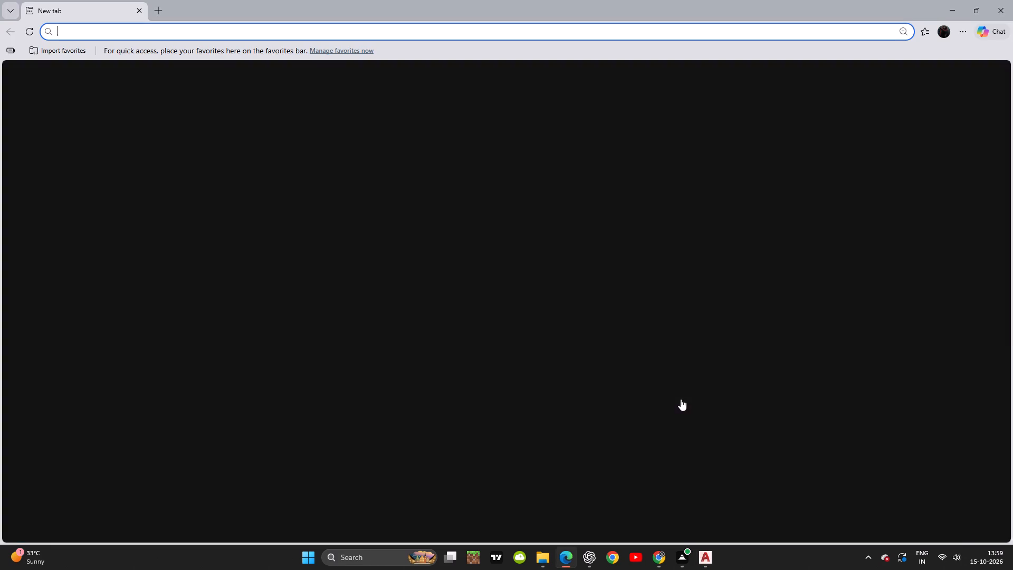
{"action": "left_click", "coordinate": [999, 9]}
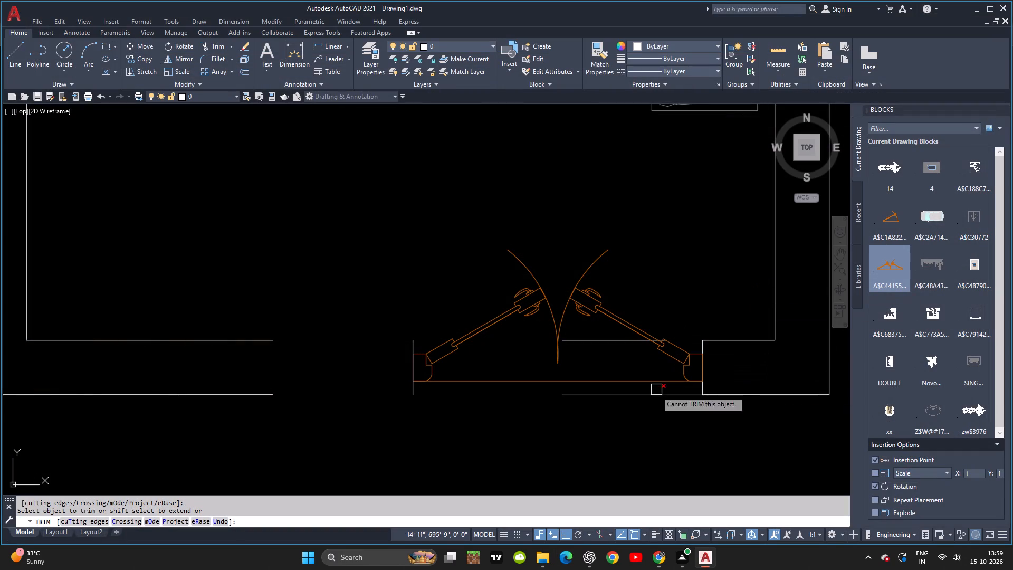
{"action": "left_click", "coordinate": [652, 398]}
{"action": "key", "text": "Escape"}
{"action": "left_click", "coordinate": [615, 341]}
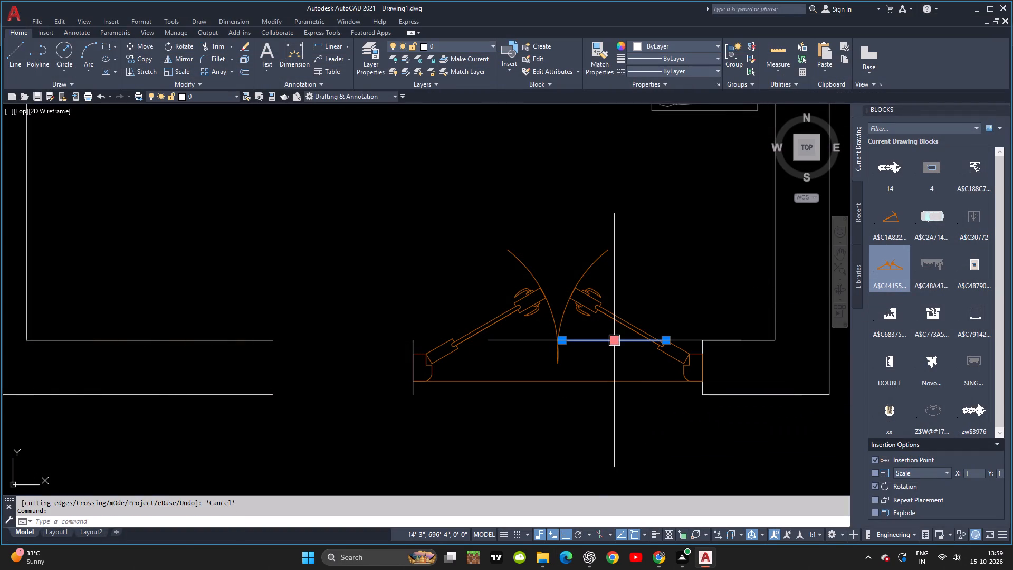
{"action": "key", "text": "Delete"}
{"action": "key", "text": "Escape"}
{"action": "key", "text": "Escape"}
Extend both lower wall lines to the jamb on the puja-room side of the double door, closing the wall gap.
{"action": "key", "text": "e"}
{"action": "key", "text": "x"}
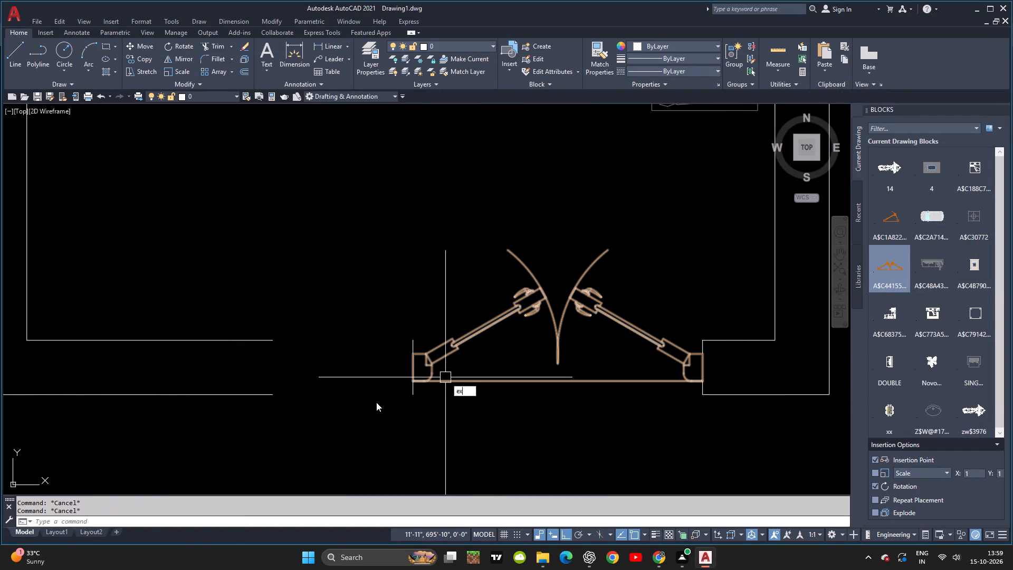
{"action": "key", "text": "space"}
{"action": "key", "text": "space"}
{"action": "left_click", "coordinate": [264, 296]}
{"action": "left_click", "coordinate": [255, 422]}
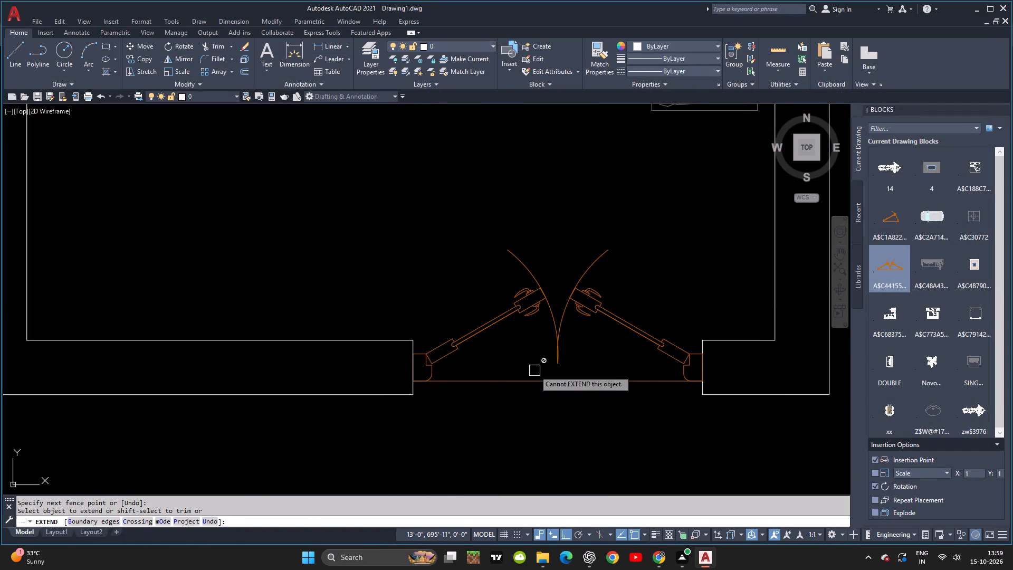
{"action": "key", "text": "Escape"}
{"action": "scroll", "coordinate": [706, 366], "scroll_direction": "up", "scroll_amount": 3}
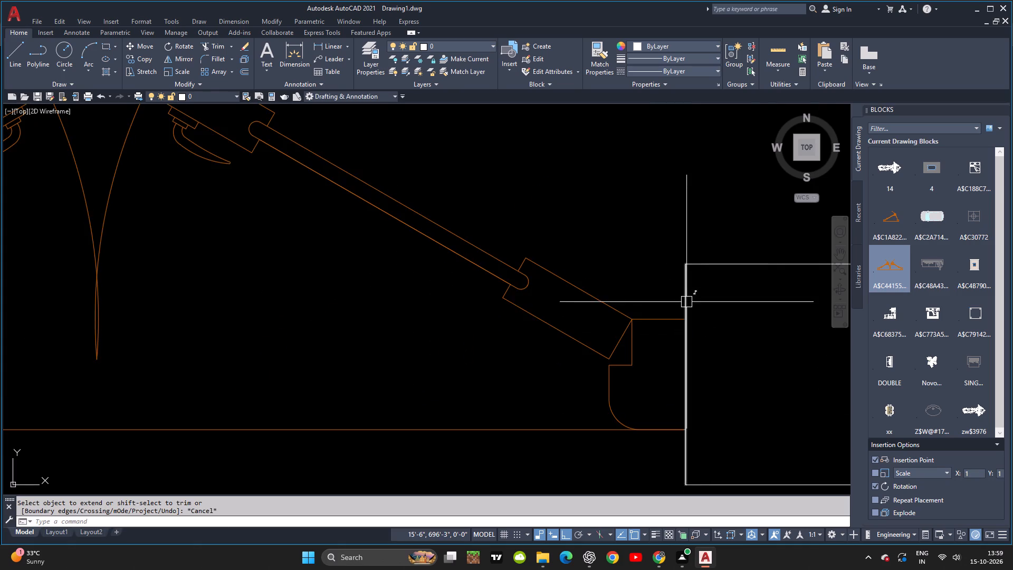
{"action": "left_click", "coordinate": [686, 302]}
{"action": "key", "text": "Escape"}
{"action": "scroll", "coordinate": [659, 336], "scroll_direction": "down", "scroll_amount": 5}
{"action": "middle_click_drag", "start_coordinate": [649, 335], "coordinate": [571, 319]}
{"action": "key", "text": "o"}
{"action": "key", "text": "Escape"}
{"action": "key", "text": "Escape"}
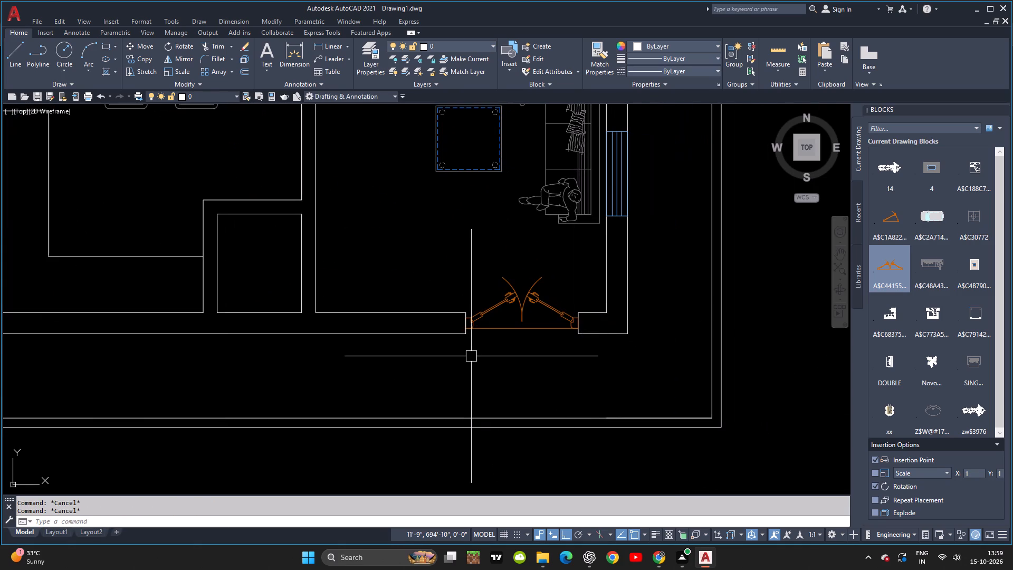
Copy the master bedroom's upper-wall window by its outer corner into the hall's lower wall, between the puja room and double door, with Ortho off.
{"action": "scroll", "coordinate": [469, 363], "scroll_direction": "down", "scroll_amount": 4}
{"action": "scroll", "coordinate": [426, 216], "scroll_direction": "up", "scroll_amount": 3}
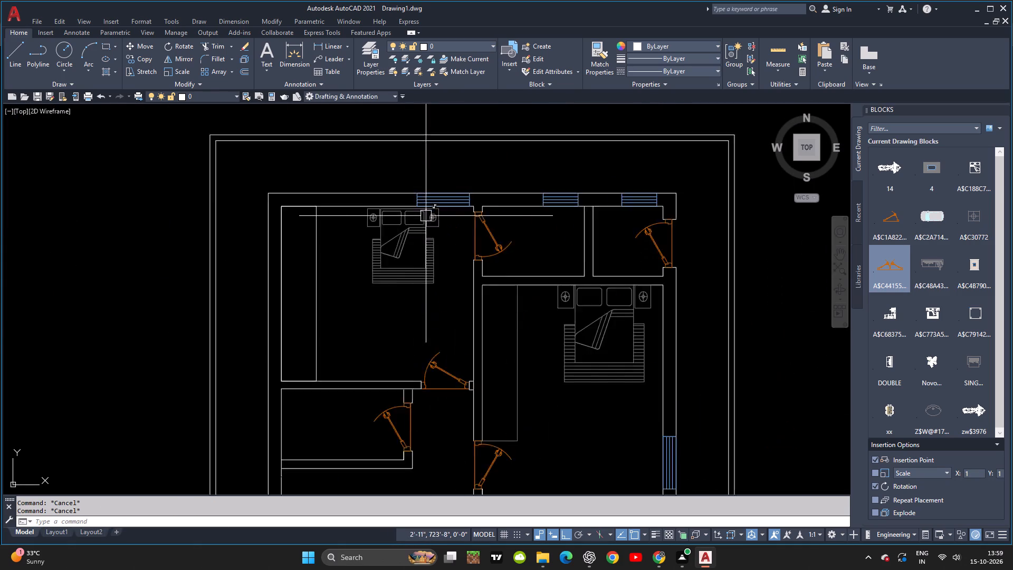
{"action": "scroll", "coordinate": [426, 215], "scroll_direction": "up", "scroll_amount": 1}
{"action": "scroll", "coordinate": [638, 197], "scroll_direction": "up", "scroll_amount": 2}
{"action": "key", "text": "alt+Tab"}
{"action": "key", "text": "alt+Tab"}
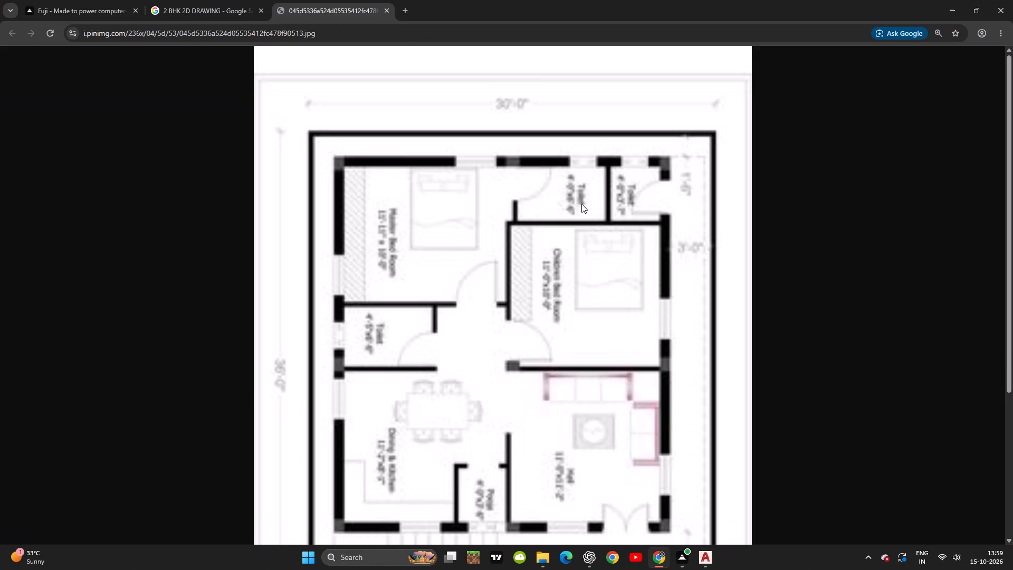
{"action": "left_click", "coordinate": [279, 163]}
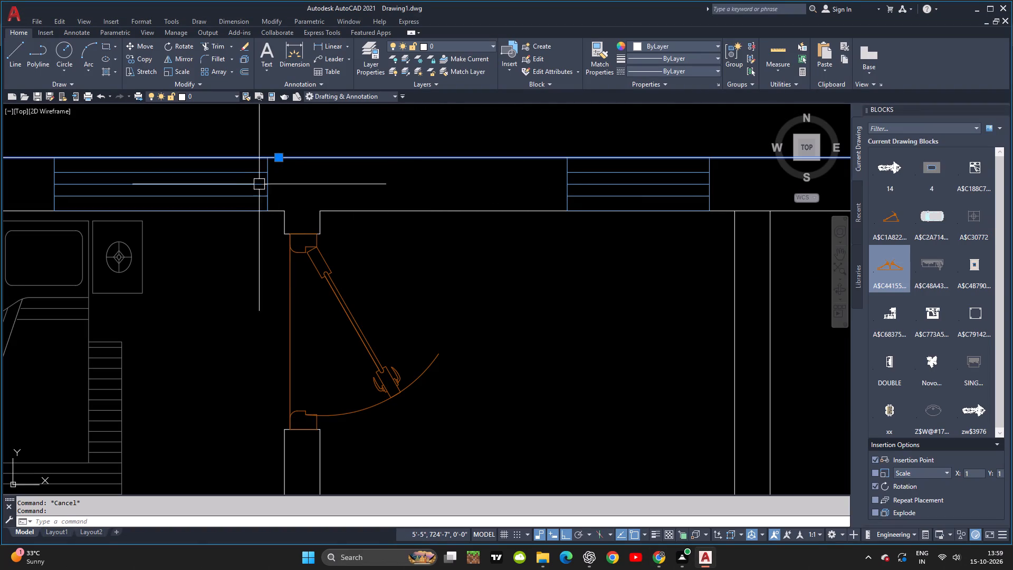
{"action": "key", "text": "Escape"}
{"action": "left_click", "coordinate": [279, 166]}
{"action": "left_click", "coordinate": [237, 202]}
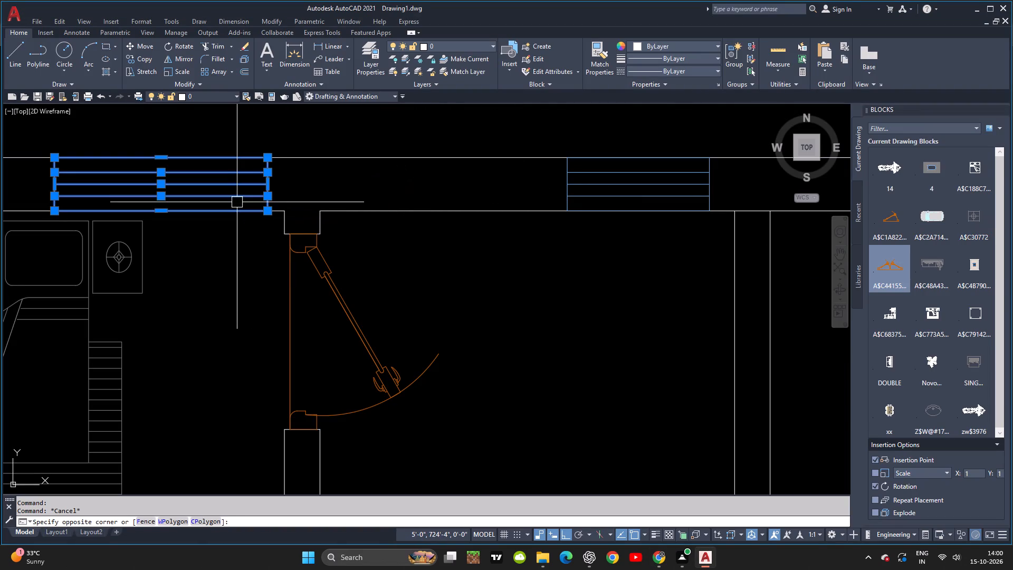
{"action": "key", "text": "c"}
{"action": "key", "text": "o"}
{"action": "key", "text": "space"}
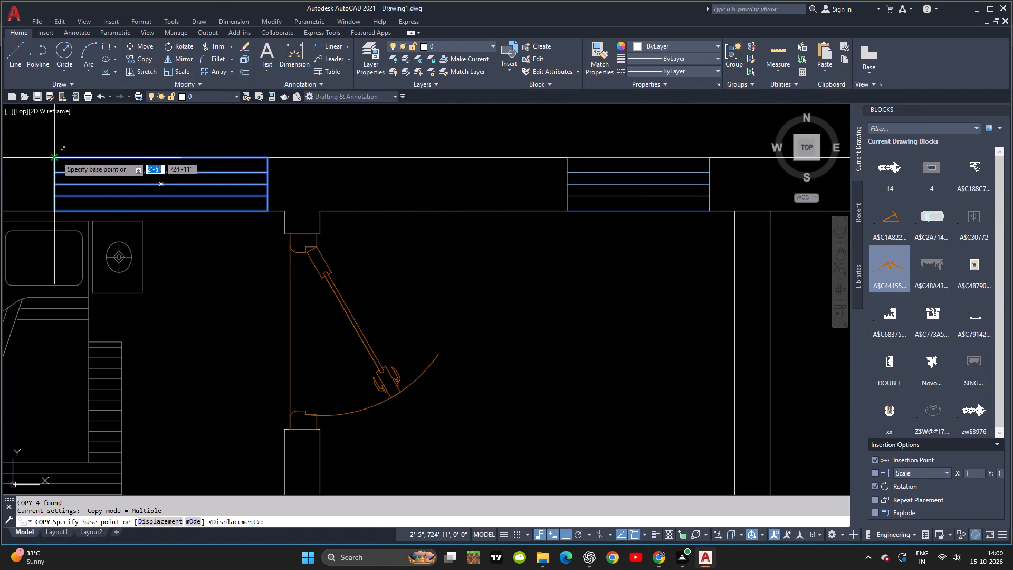
{"action": "left_click", "coordinate": [54, 156]}
{"action": "scroll", "coordinate": [384, 338], "scroll_direction": "down", "scroll_amount": 6}
{"action": "middle_click_drag", "start_coordinate": [379, 334], "coordinate": [362, 321]}
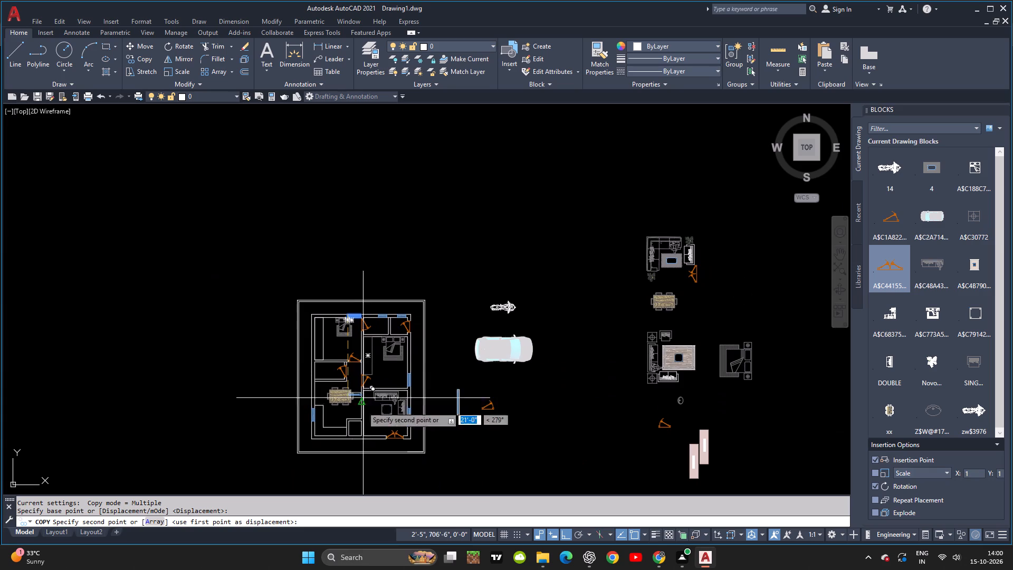
{"action": "scroll", "coordinate": [366, 441], "scroll_direction": "up", "scroll_amount": 4}
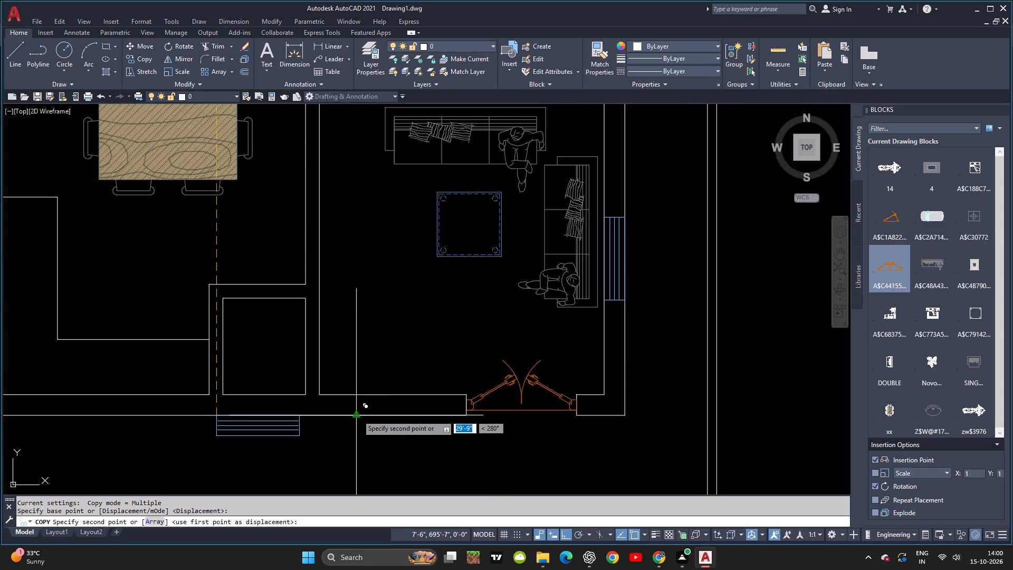
{"action": "key", "text": "F8"}
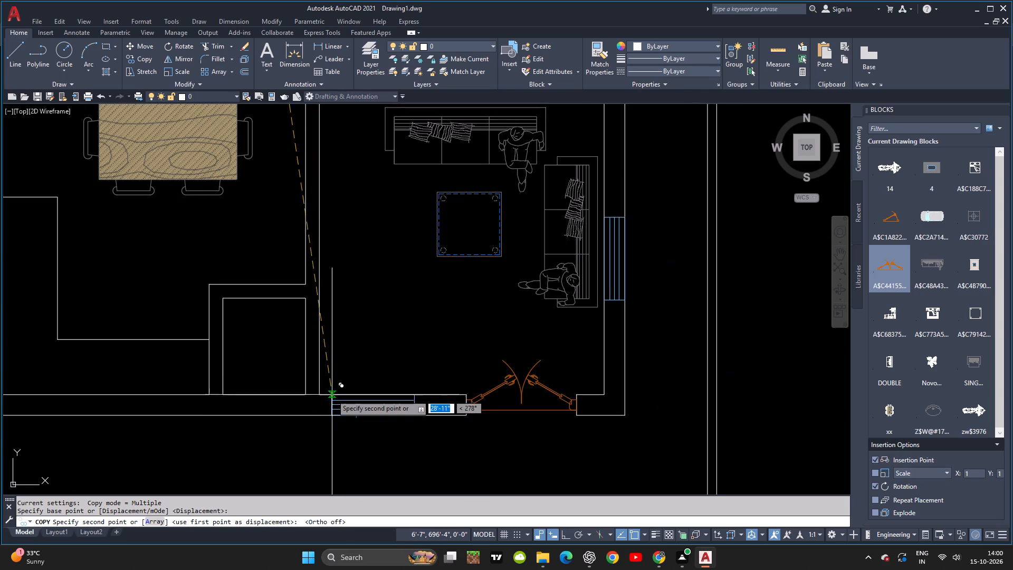
{"action": "left_click", "coordinate": [337, 397]}
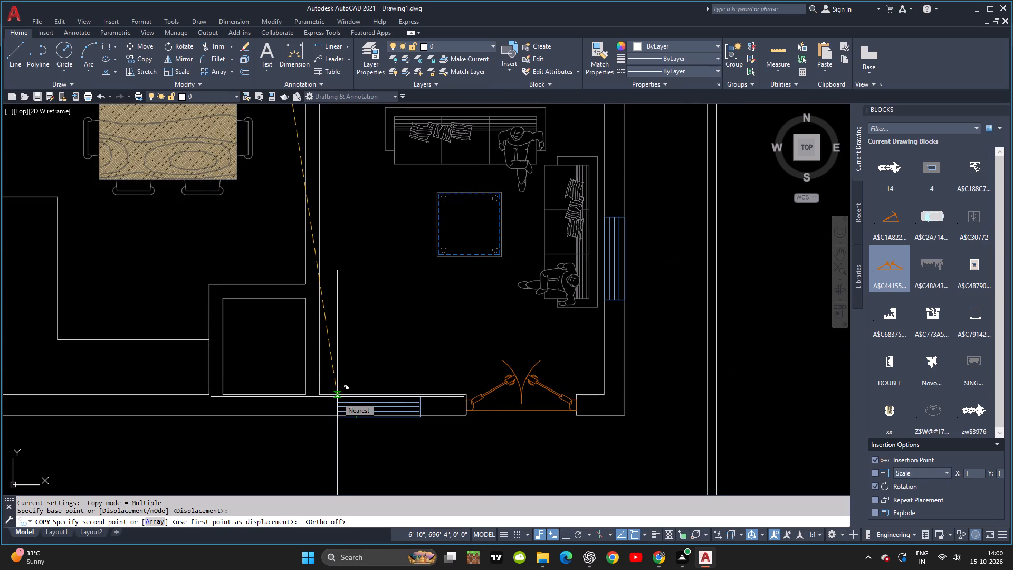
End the copy of the window placed in the hall's lower wall.
{"action": "key", "text": "p"}
{"action": "key", "text": "Escape"}
{"action": "scroll", "coordinate": [407, 420], "scroll_direction": "down", "scroll_amount": 2}
Following the reference image, copy the upper-wall window of the toilet beside the master bedroom by its outer corner into the puja room's lower wall.
{"action": "key", "text": "alt+Tab"}
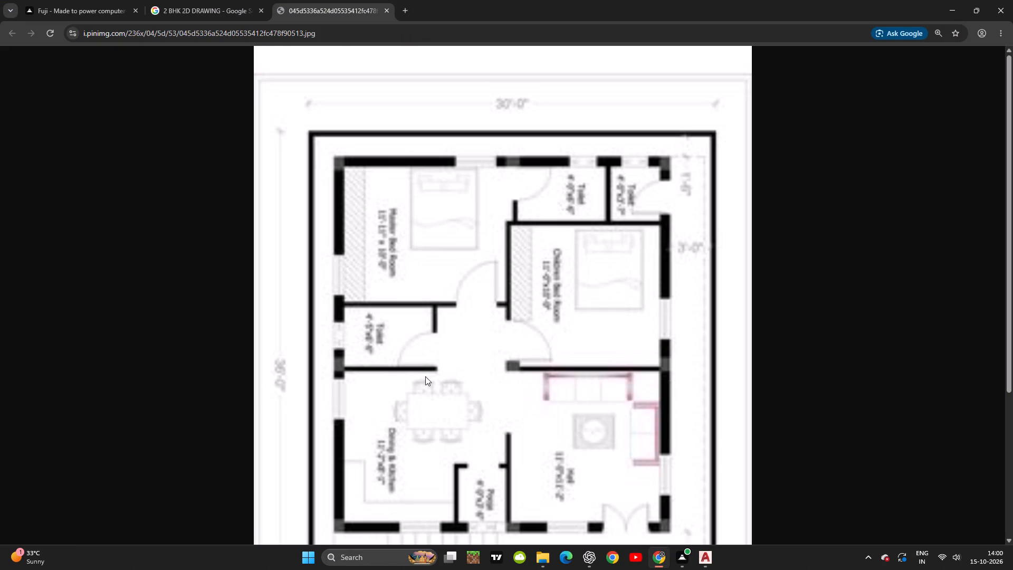
{"action": "key", "text": "alt+Tab"}
{"action": "key", "text": "alt+Tab"}
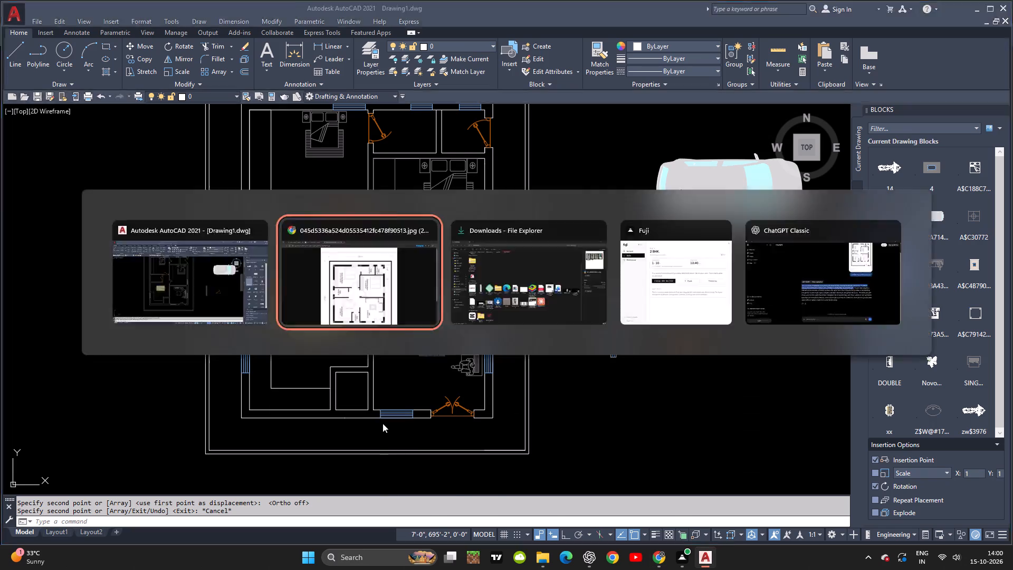
{"action": "key", "text": "alt+Tab"}
{"action": "key", "text": "ctrl+F5"}
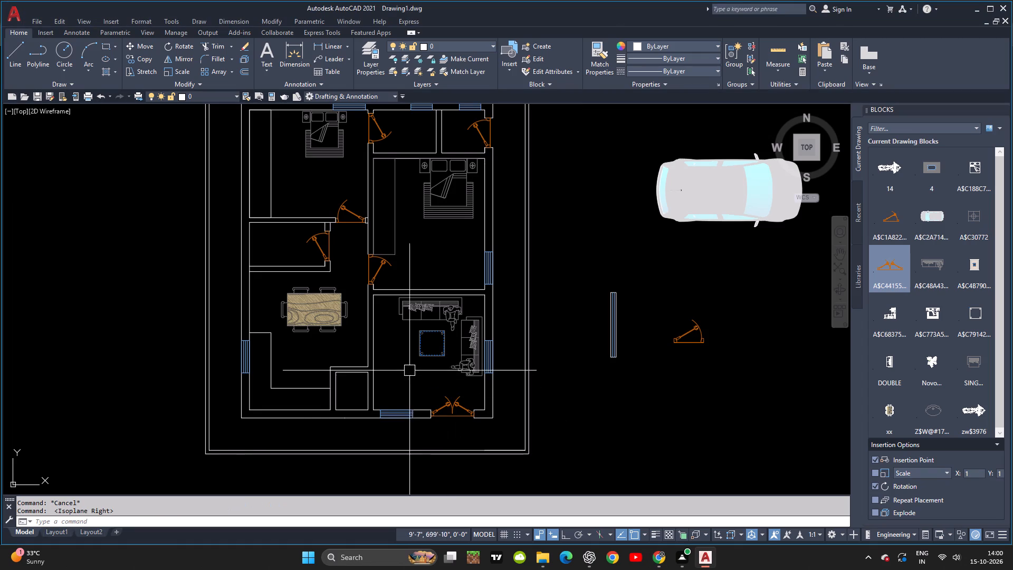
{"action": "scroll", "coordinate": [409, 370], "scroll_direction": "down", "scroll_amount": 1}
{"action": "scroll", "coordinate": [423, 192], "scroll_direction": "up", "scroll_amount": 4}
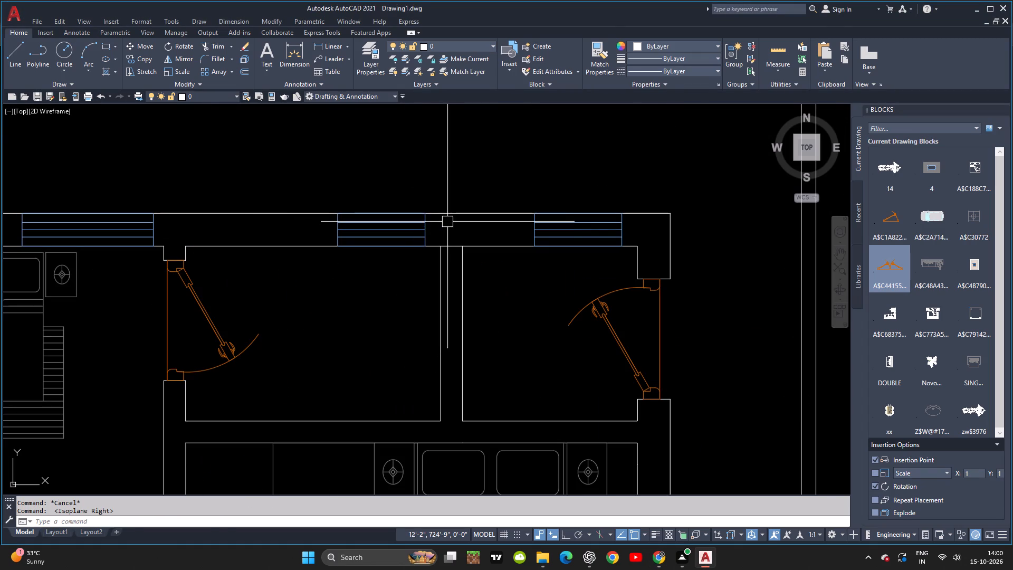
{"action": "left_click", "coordinate": [447, 221]}
{"action": "left_click", "coordinate": [402, 240]}
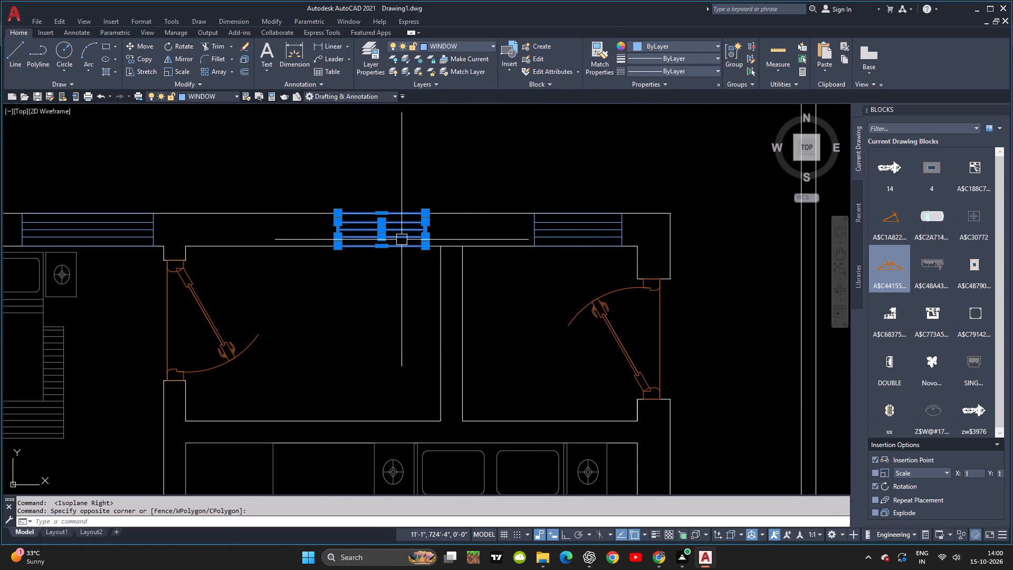
{"action": "key", "text": "c"}
{"action": "key", "text": "o"}
{"action": "key", "text": "space"}
{"action": "scroll", "coordinate": [416, 224], "scroll_direction": "up", "scroll_amount": 3}
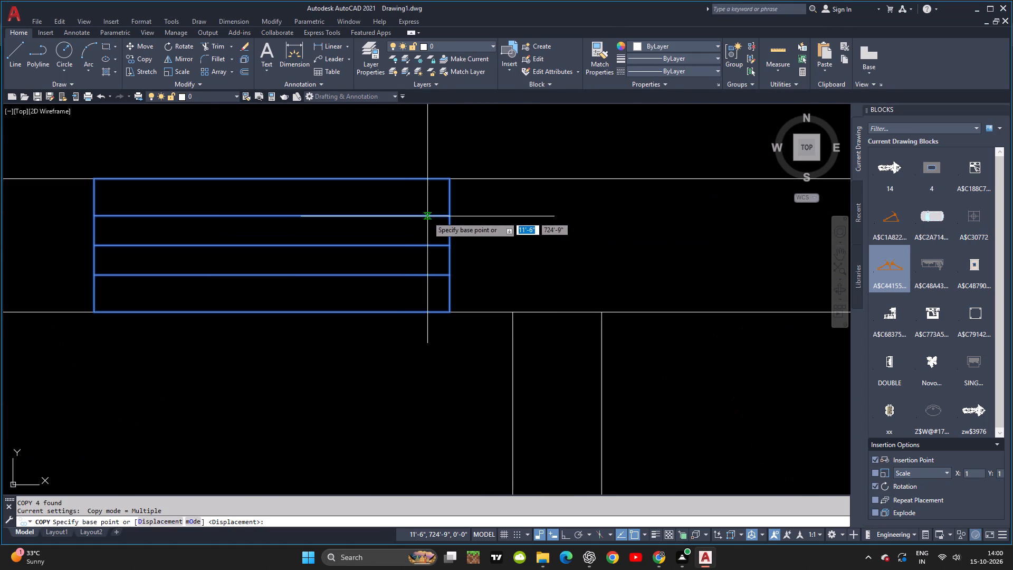
{"action": "left_click", "coordinate": [453, 180]}
{"action": "scroll", "coordinate": [418, 254], "scroll_direction": "down", "scroll_amount": 10}
{"action": "middle_click", "coordinate": [423, 274]}
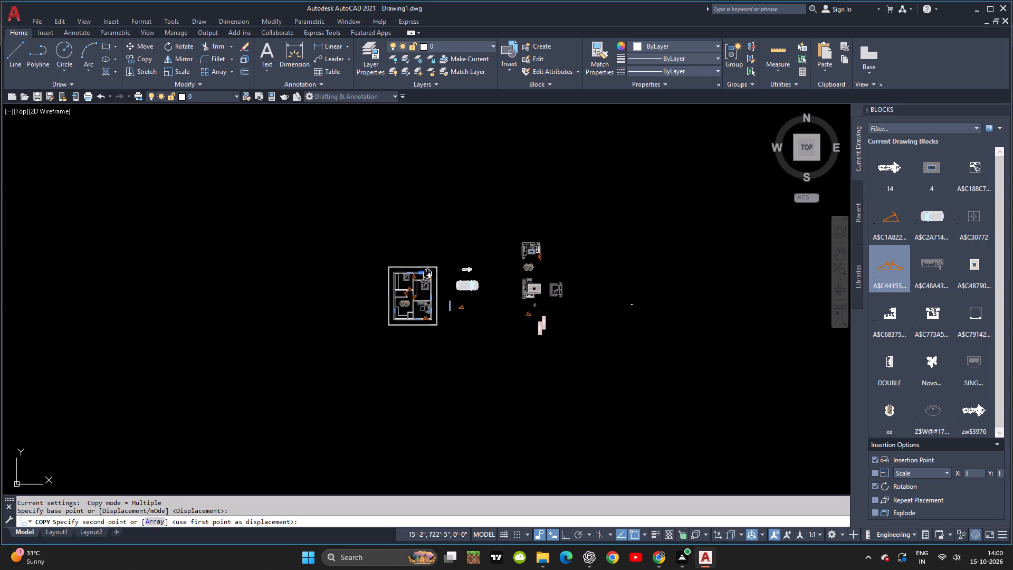
{"action": "scroll", "coordinate": [410, 312], "scroll_direction": "up", "scroll_amount": 8}
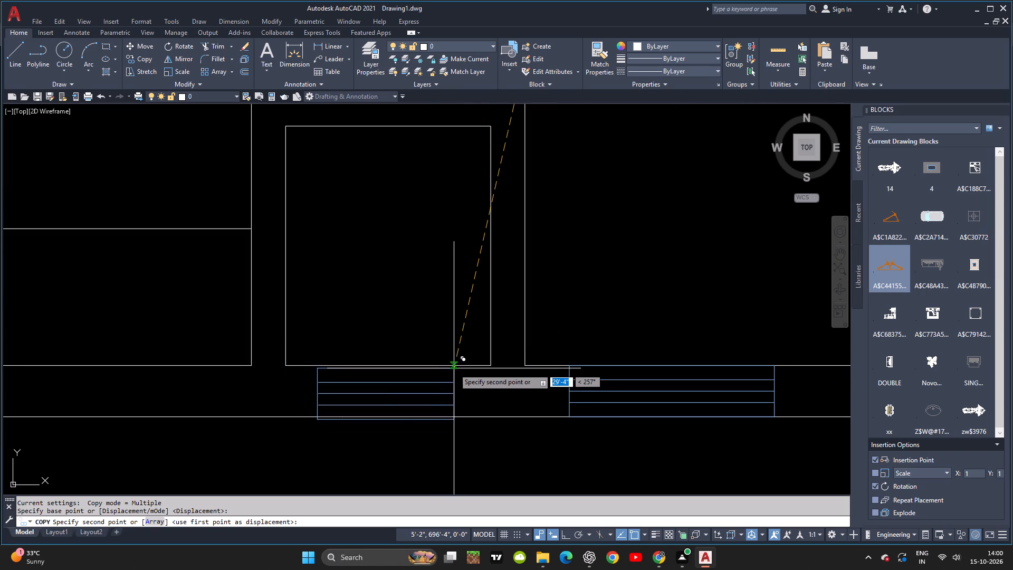
{"action": "left_click", "coordinate": [455, 368]}
{"action": "key", "text": "Escape"}
{"action": "scroll", "coordinate": [489, 395], "scroll_direction": "down", "scroll_amount": 5}
Copy the master bedroom's upper-wall window by its outer corner into the dining and kitchen room's lower wall, beside the puja room.
{"action": "key", "text": "alt+Tab"}
{"action": "key", "text": "alt+Tab"}
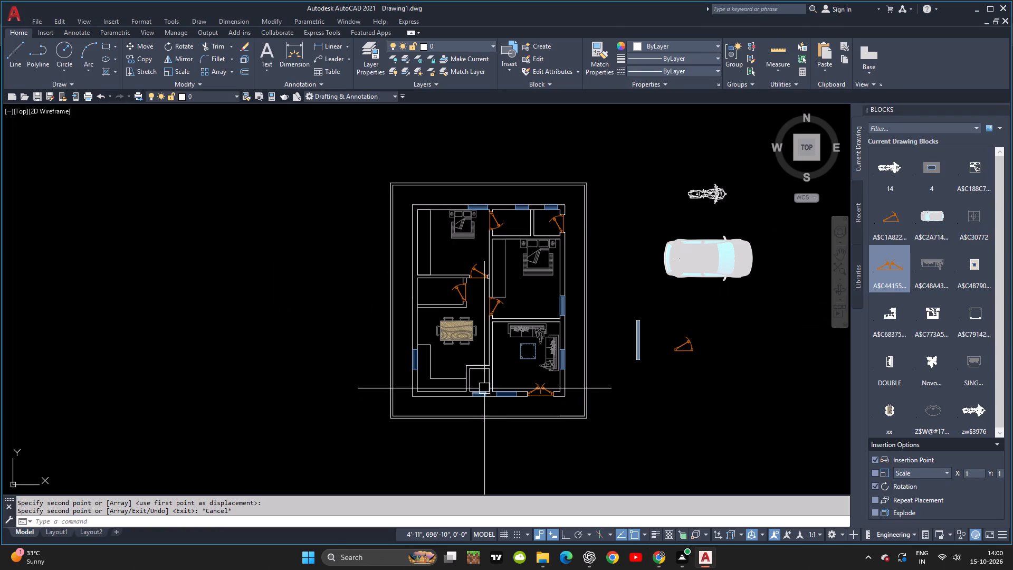
{"action": "scroll", "coordinate": [487, 216], "scroll_direction": "up", "scroll_amount": 6}
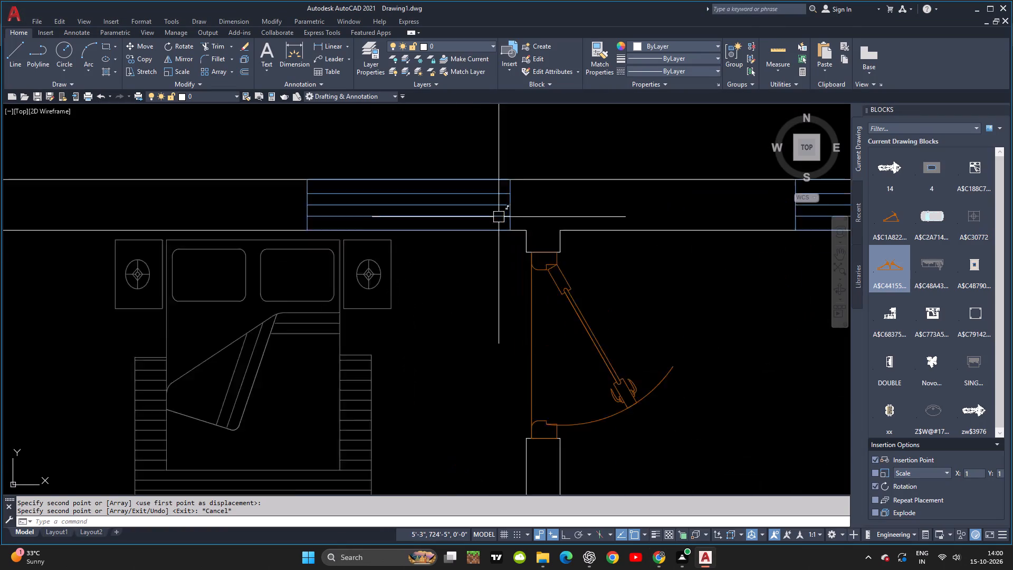
{"action": "left_click", "coordinate": [541, 168]}
{"action": "left_click", "coordinate": [491, 225]}
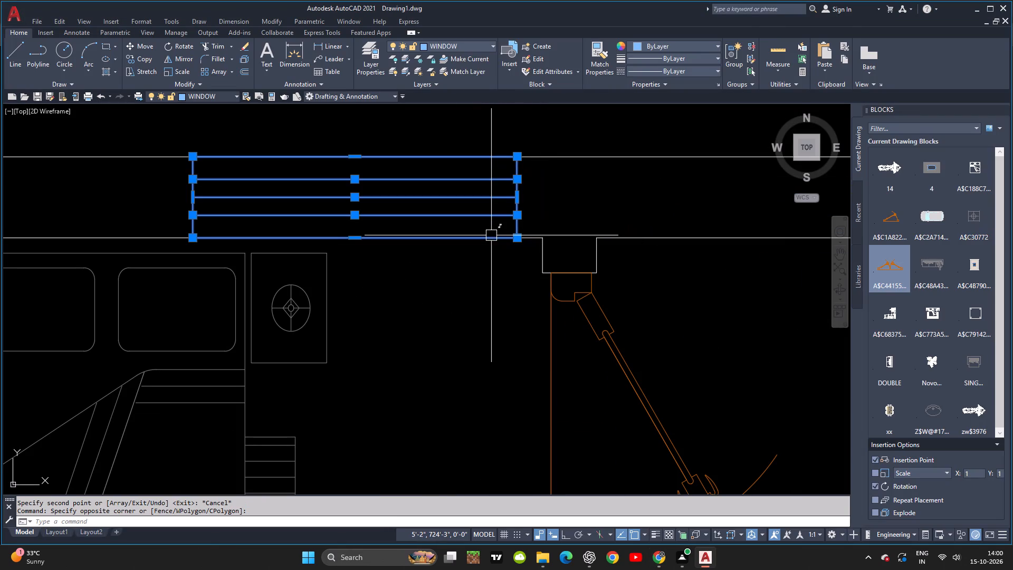
{"action": "type", "text": "co"}
{"action": "key", "text": "space"}
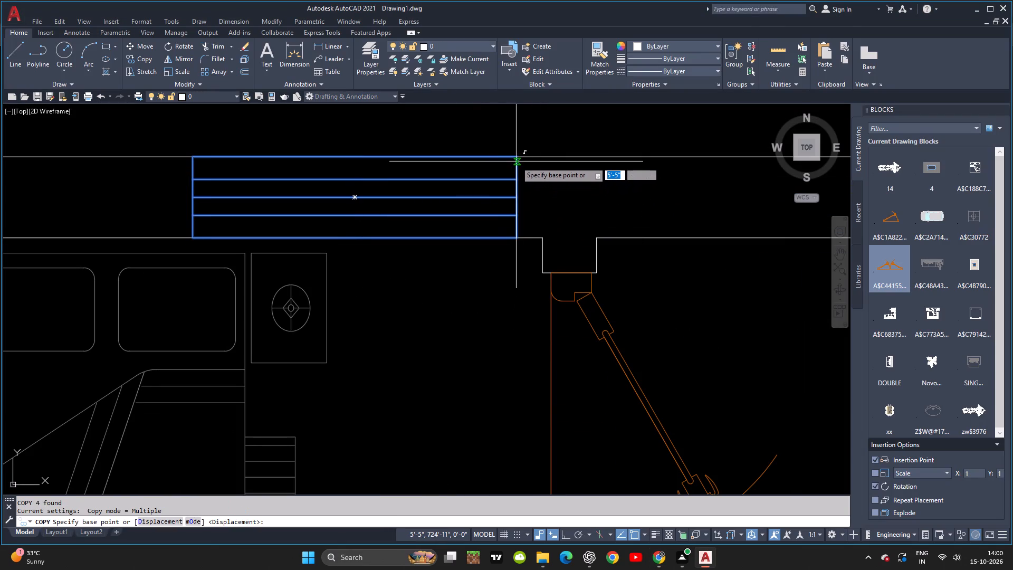
{"action": "left_click", "coordinate": [516, 160]}
{"action": "scroll", "coordinate": [490, 319], "scroll_direction": "down", "scroll_amount": 5}
{"action": "middle_click_drag", "start_coordinate": [488, 319], "coordinate": [499, 191]}
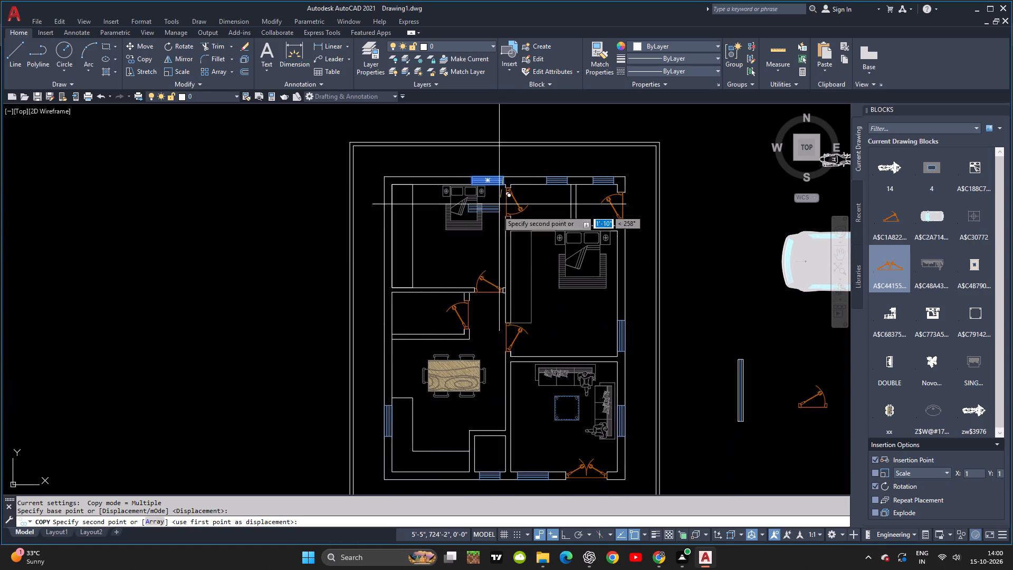
{"action": "middle_click_drag", "start_coordinate": [462, 405], "coordinate": [461, 374]}
{"action": "scroll", "coordinate": [453, 450], "scroll_direction": "up", "scroll_amount": 3}
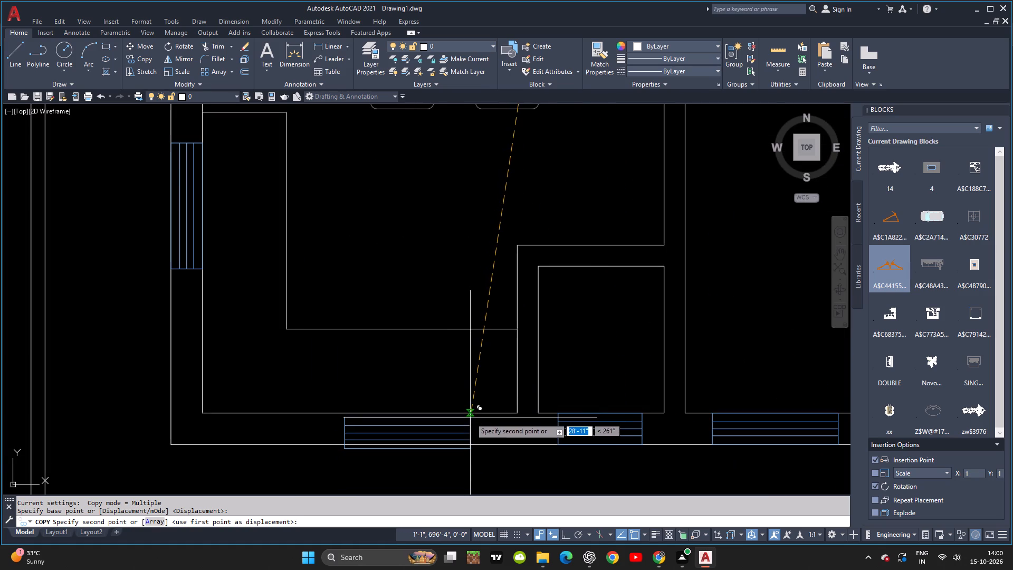
{"action": "left_click", "coordinate": [470, 417]}
{"action": "key", "text": "Escape"}
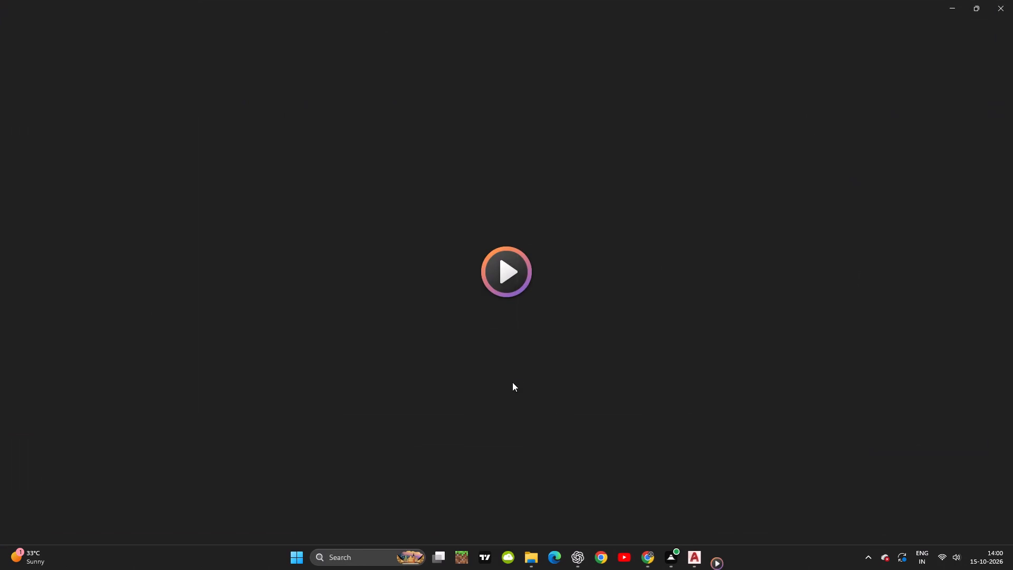
{"action": "left_click", "coordinate": [1012, 0]}
Compare the whole floor plan with the 2 BHK reference image to check which windows and other elements are still missing.
{"action": "key", "text": "alt+Tab"}
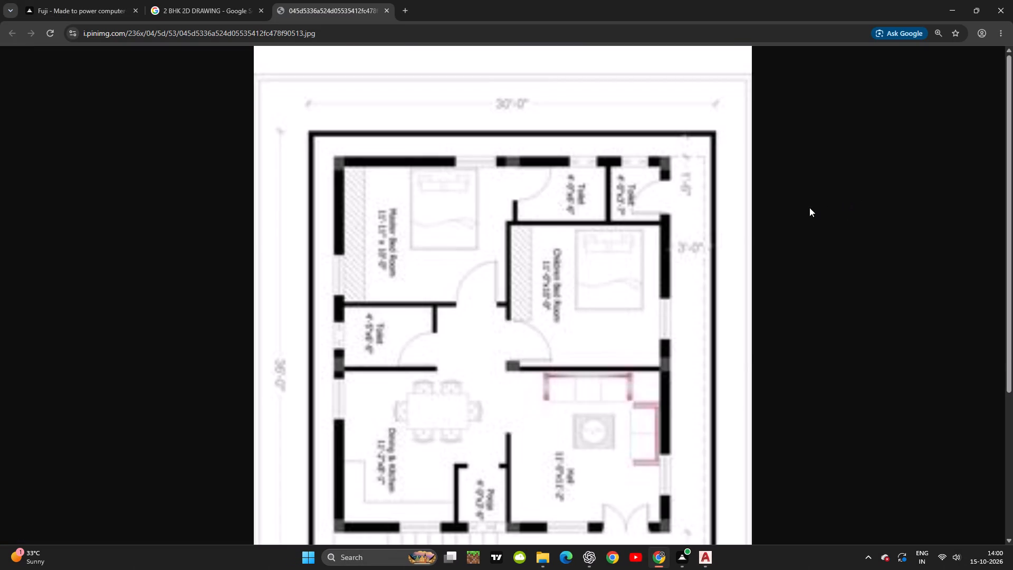
{"action": "key", "text": "alt+Tab"}
{"action": "key", "text": "alt+Tab"}
{"action": "key", "text": "alt+Tab"}
{"action": "scroll", "coordinate": [600, 288], "scroll_direction": "down", "scroll_amount": 3}
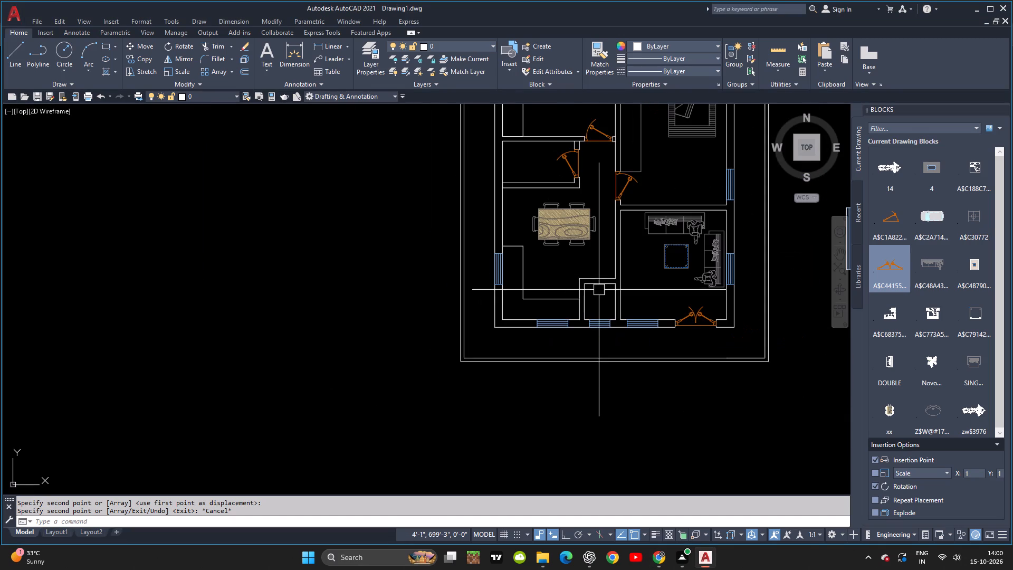
{"action": "scroll", "coordinate": [538, 397], "scroll_direction": "down", "scroll_amount": 1}
{"action": "middle_click_drag", "start_coordinate": [570, 216], "coordinate": [570, 217]}
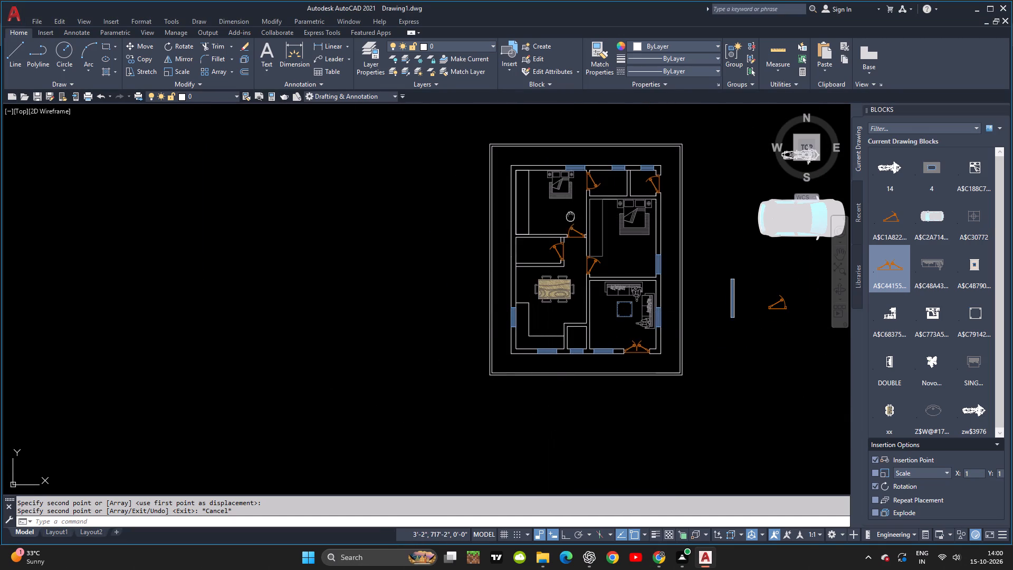
{"action": "middle_click_drag", "start_coordinate": [570, 217], "coordinate": [542, 336]}
{"action": "middle_click_drag", "start_coordinate": [562, 330], "coordinate": [500, 261]}
{"action": "key", "text": "alt+Tab"}
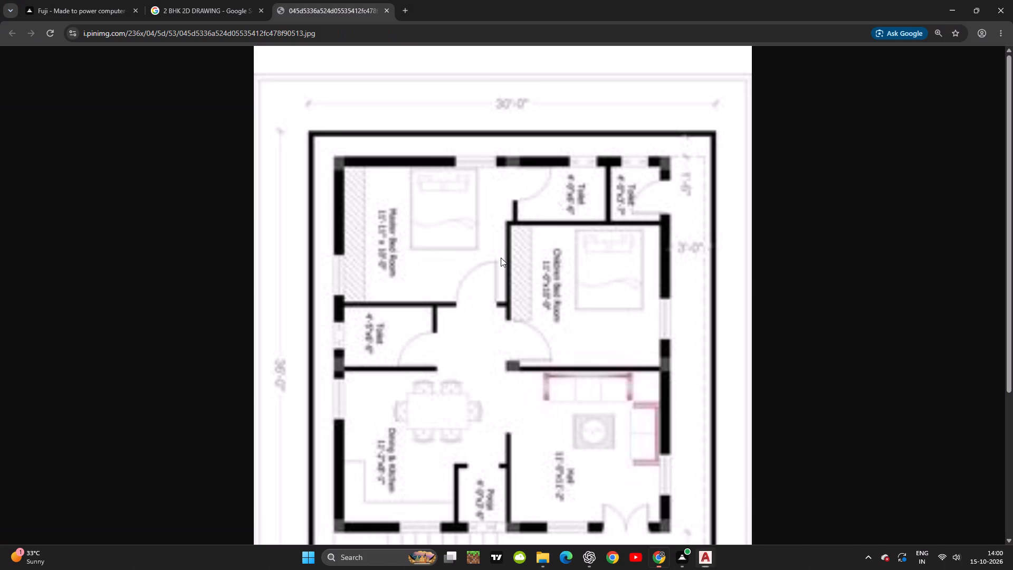
{"action": "key", "text": "alt+Tab"}
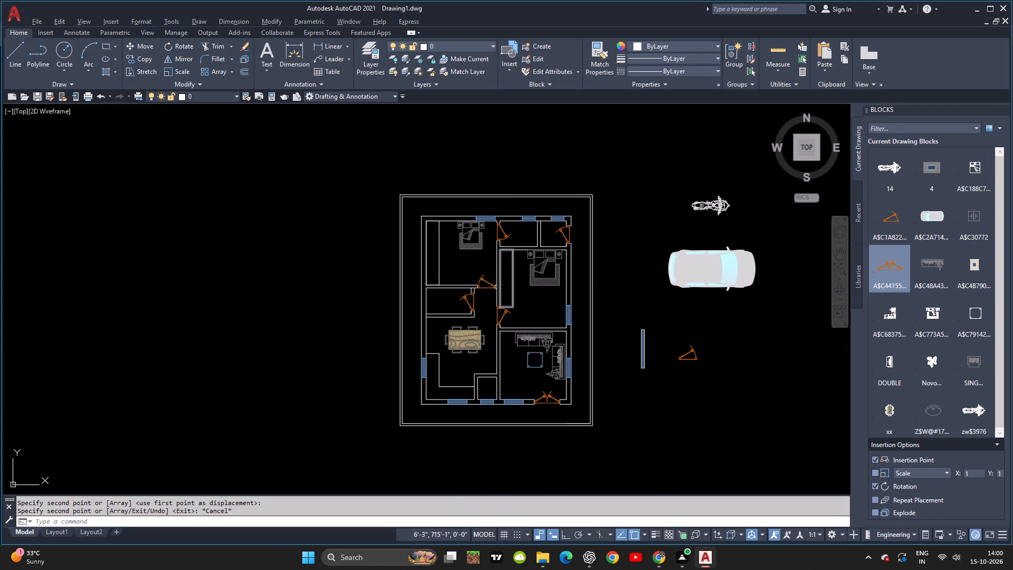
{"action": "key", "text": "alt+Tab"}
{"action": "key", "text": "alt+Tab"}
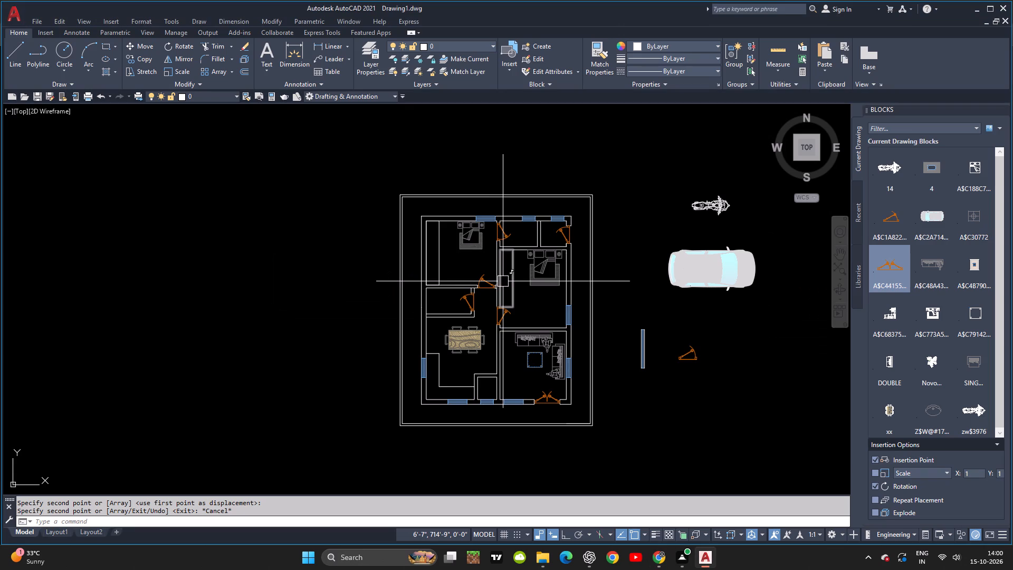
{"action": "key", "text": "alt+Tab"}
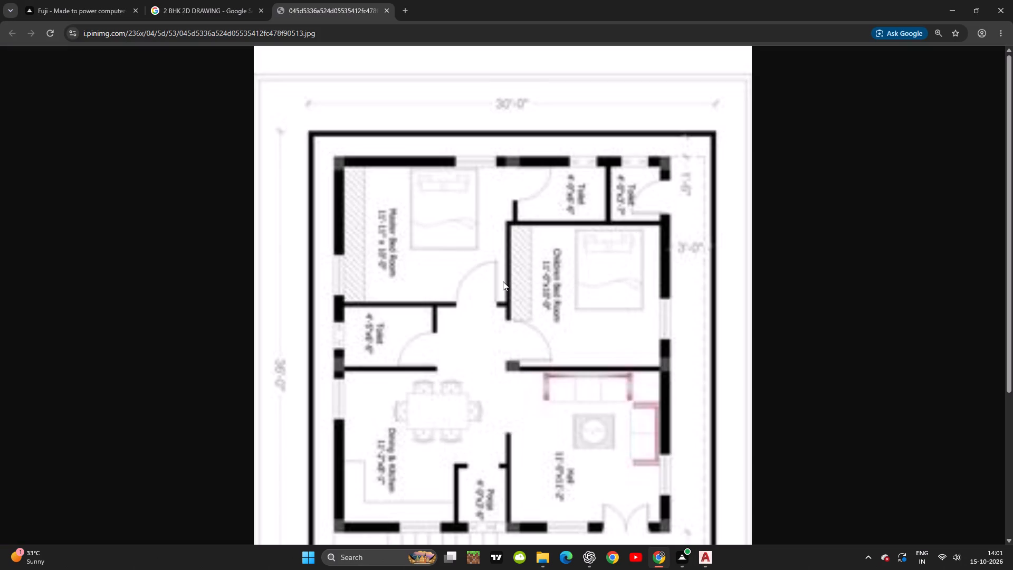
{"action": "key", "text": "alt+Tab"}
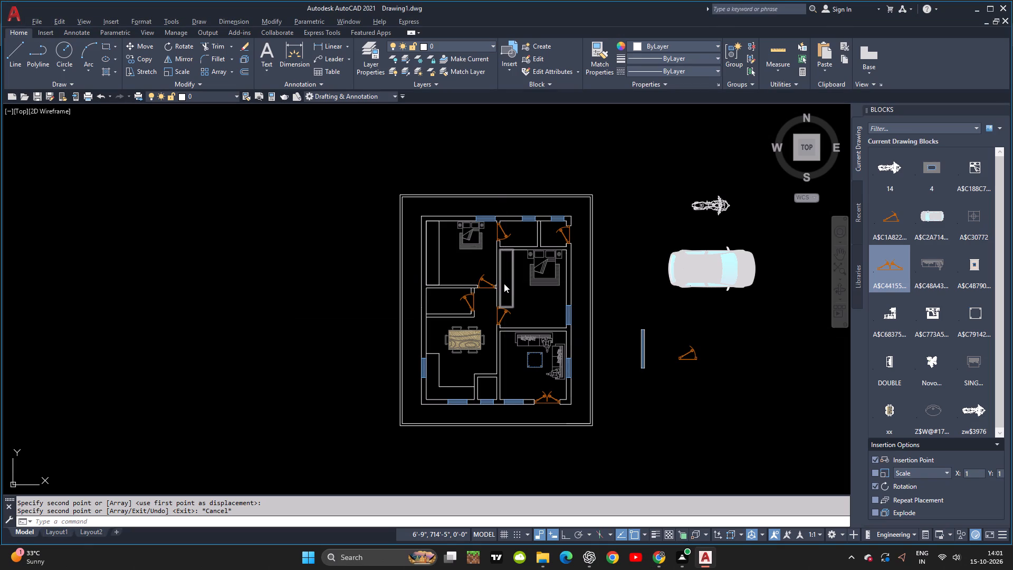
{"action": "key", "text": "Escape"}
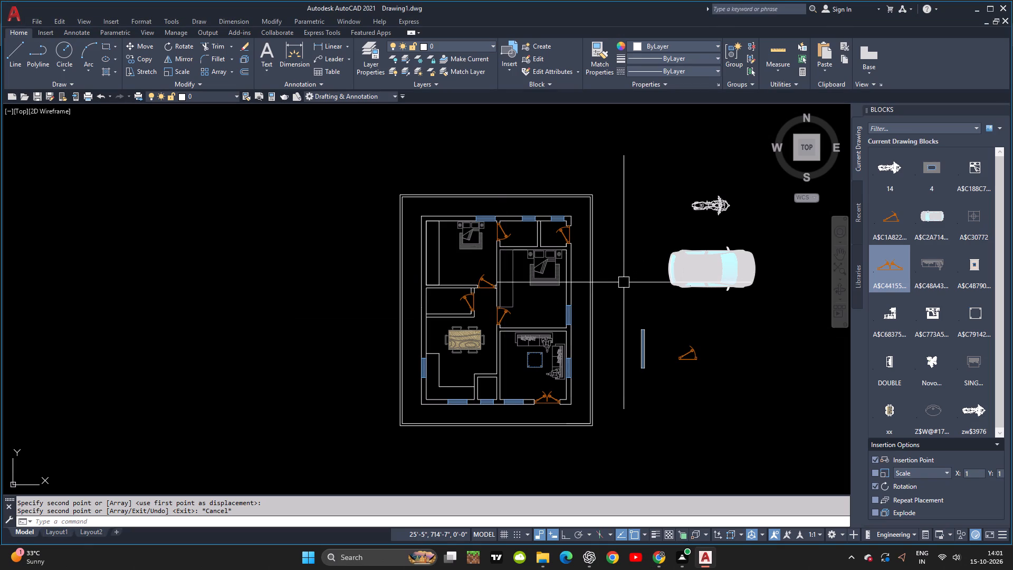
{"action": "key", "text": "alt+Tab"}
{"action": "key", "text": "alt+Tab"}
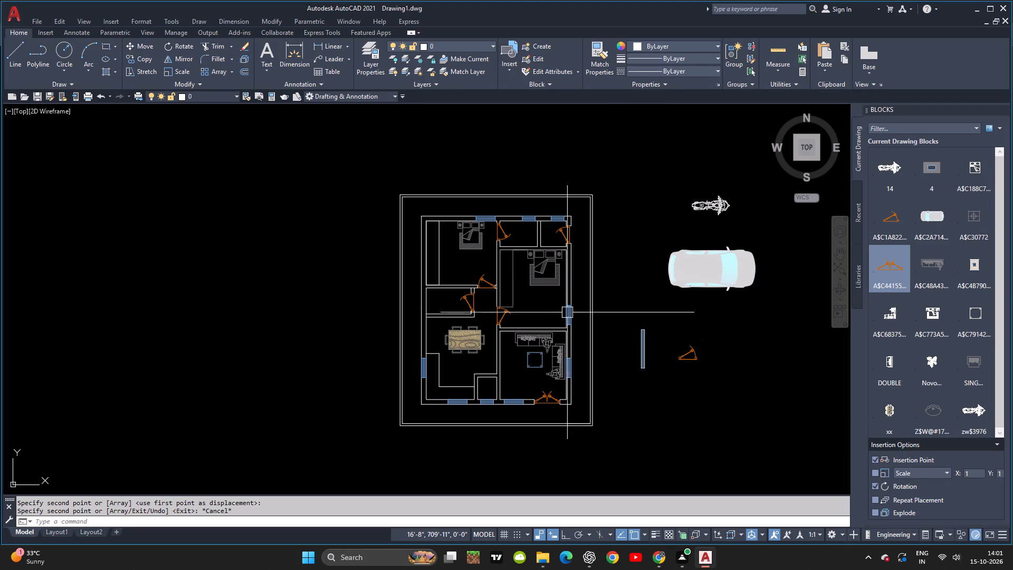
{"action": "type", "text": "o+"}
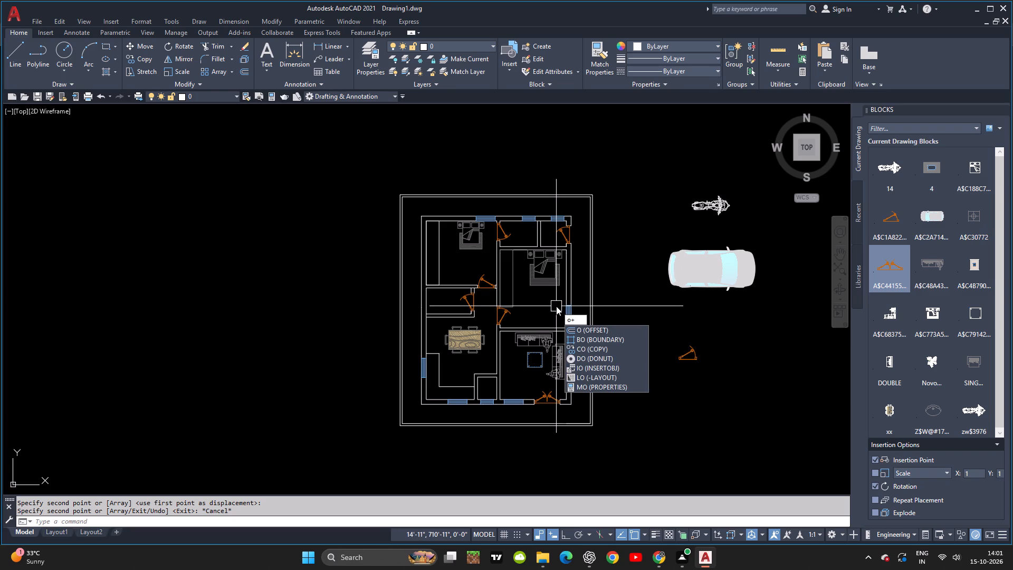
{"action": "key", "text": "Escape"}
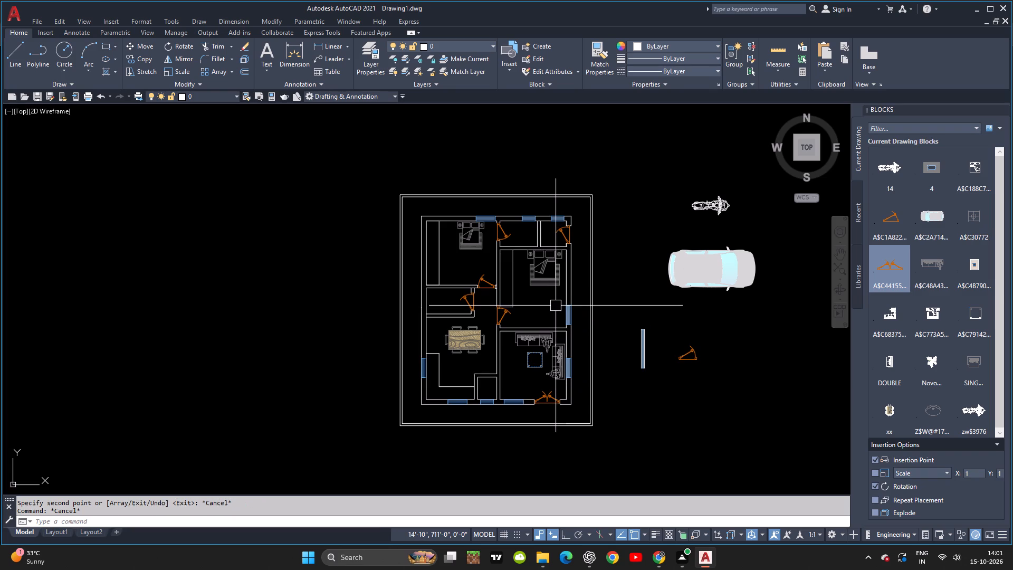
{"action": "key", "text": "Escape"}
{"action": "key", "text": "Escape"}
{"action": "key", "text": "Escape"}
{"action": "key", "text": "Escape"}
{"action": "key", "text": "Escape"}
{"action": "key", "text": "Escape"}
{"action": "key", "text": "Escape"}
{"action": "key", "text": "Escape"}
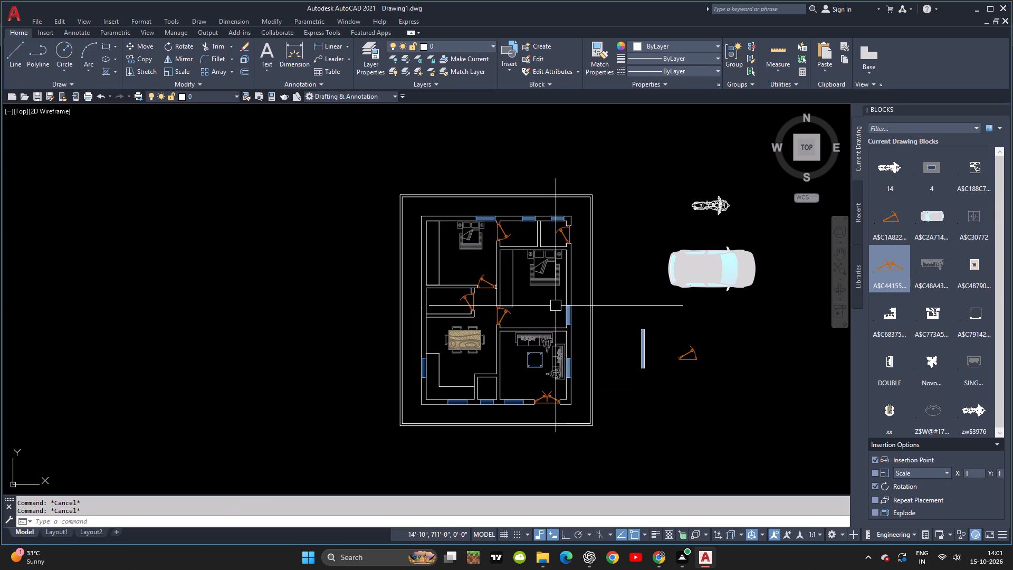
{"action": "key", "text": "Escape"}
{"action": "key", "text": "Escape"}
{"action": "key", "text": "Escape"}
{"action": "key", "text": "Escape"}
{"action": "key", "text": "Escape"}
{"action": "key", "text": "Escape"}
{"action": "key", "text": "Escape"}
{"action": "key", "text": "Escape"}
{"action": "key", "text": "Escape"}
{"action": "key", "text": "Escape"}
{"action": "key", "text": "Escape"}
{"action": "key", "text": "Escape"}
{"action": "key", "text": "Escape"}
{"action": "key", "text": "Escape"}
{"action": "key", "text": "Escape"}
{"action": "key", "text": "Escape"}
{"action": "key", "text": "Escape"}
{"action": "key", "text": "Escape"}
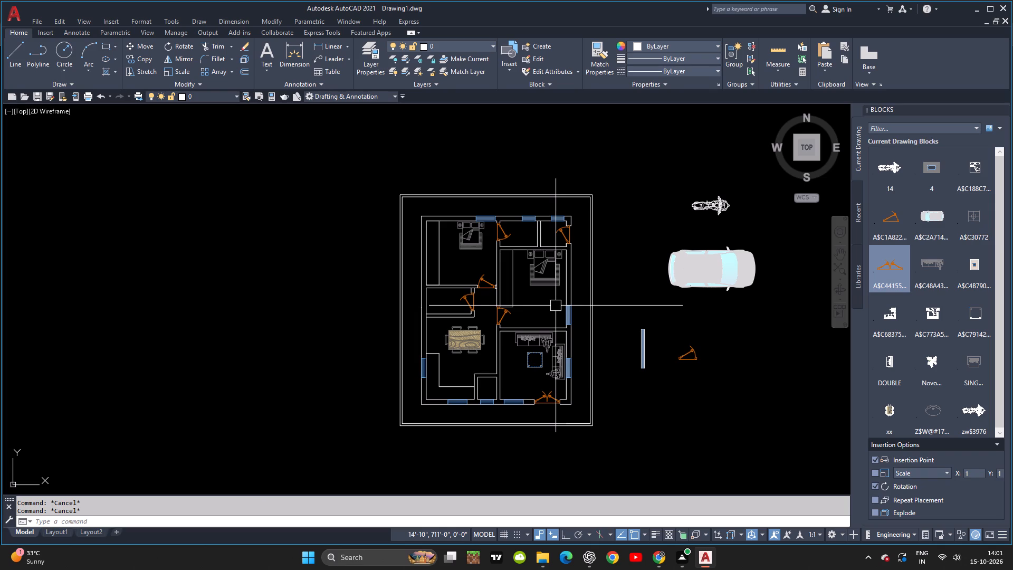
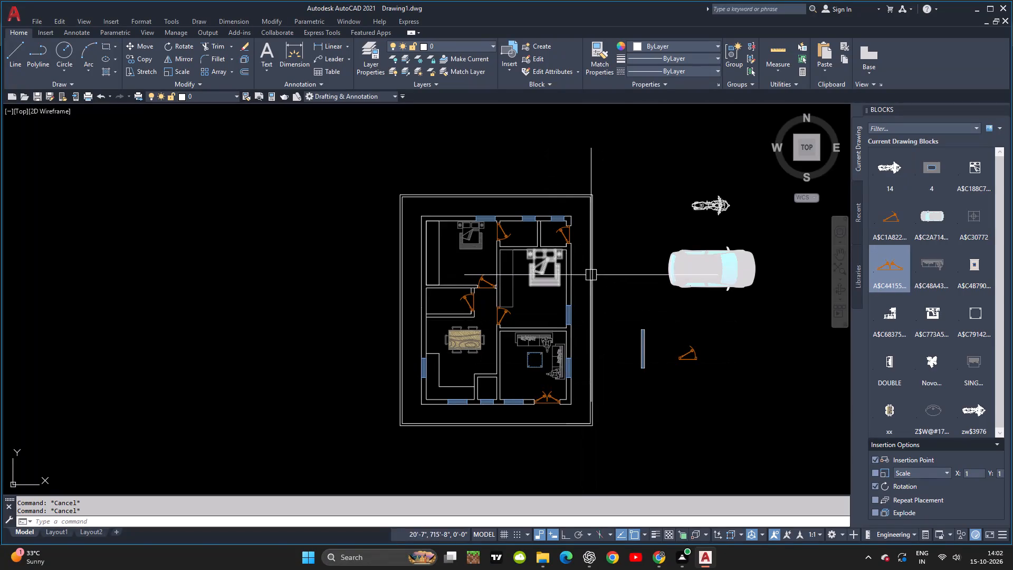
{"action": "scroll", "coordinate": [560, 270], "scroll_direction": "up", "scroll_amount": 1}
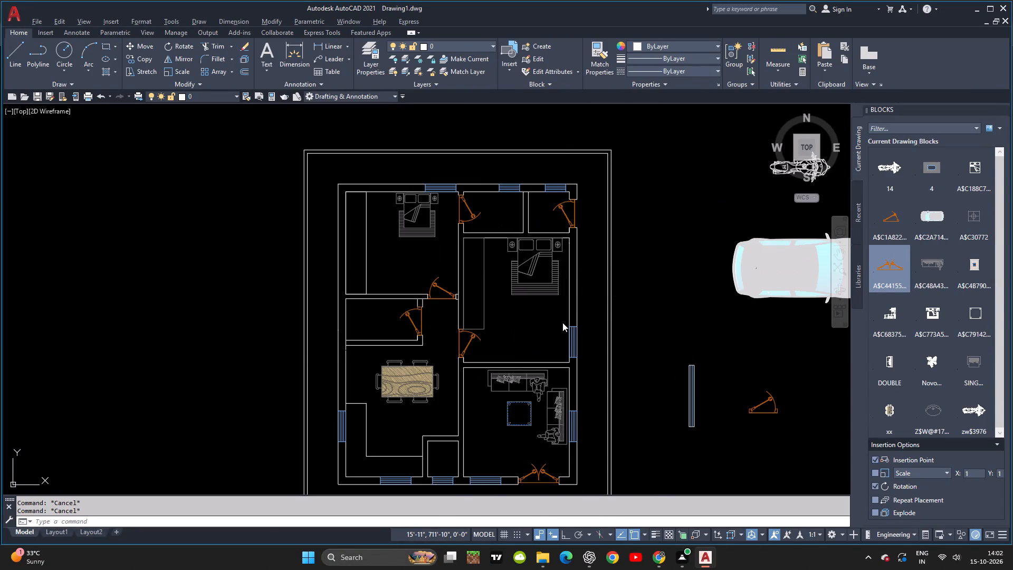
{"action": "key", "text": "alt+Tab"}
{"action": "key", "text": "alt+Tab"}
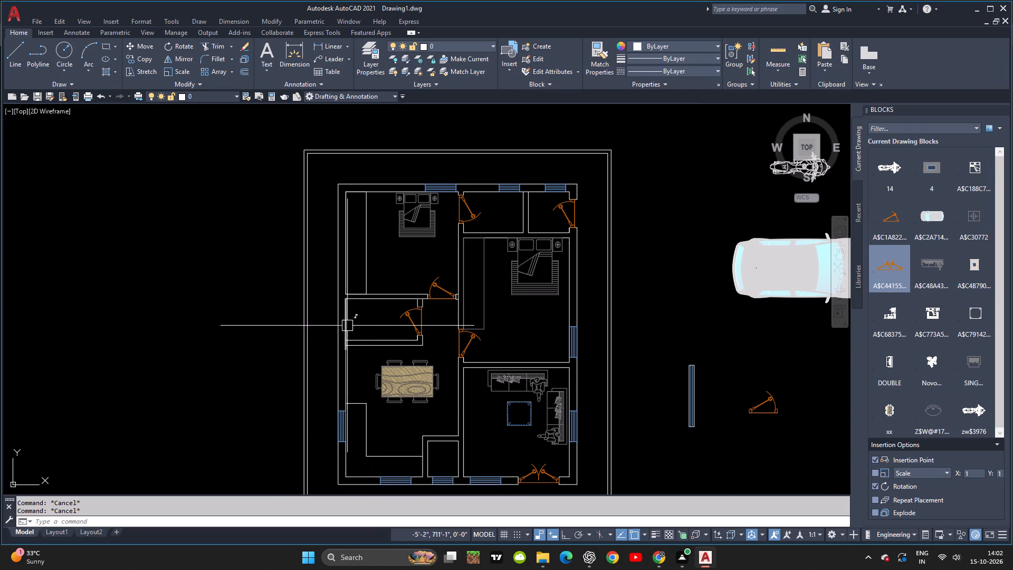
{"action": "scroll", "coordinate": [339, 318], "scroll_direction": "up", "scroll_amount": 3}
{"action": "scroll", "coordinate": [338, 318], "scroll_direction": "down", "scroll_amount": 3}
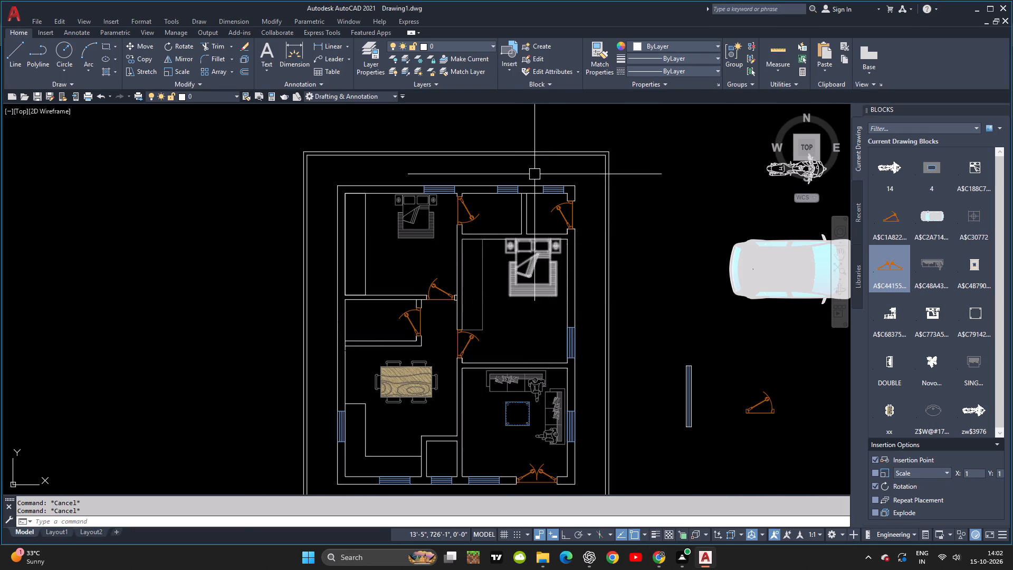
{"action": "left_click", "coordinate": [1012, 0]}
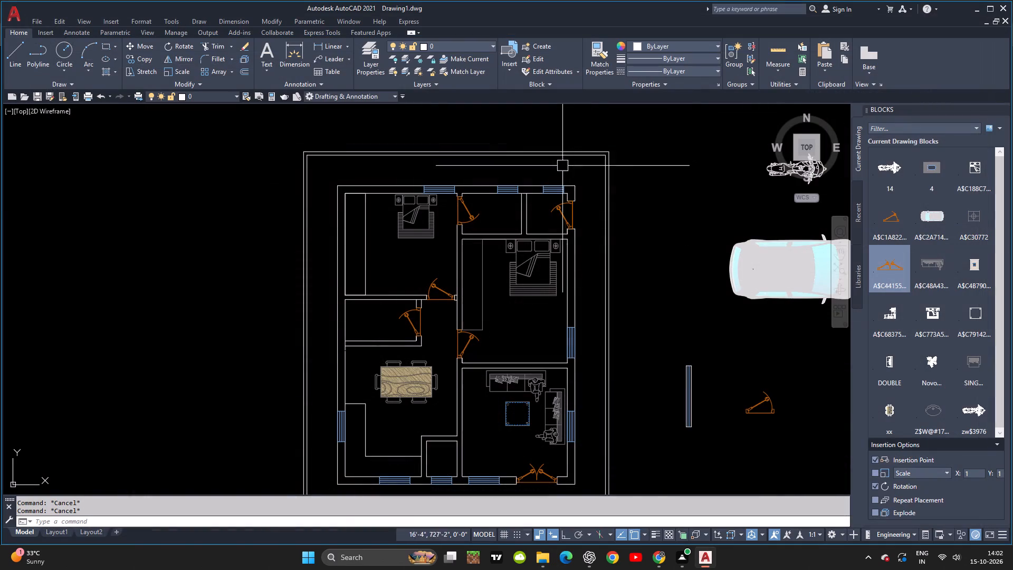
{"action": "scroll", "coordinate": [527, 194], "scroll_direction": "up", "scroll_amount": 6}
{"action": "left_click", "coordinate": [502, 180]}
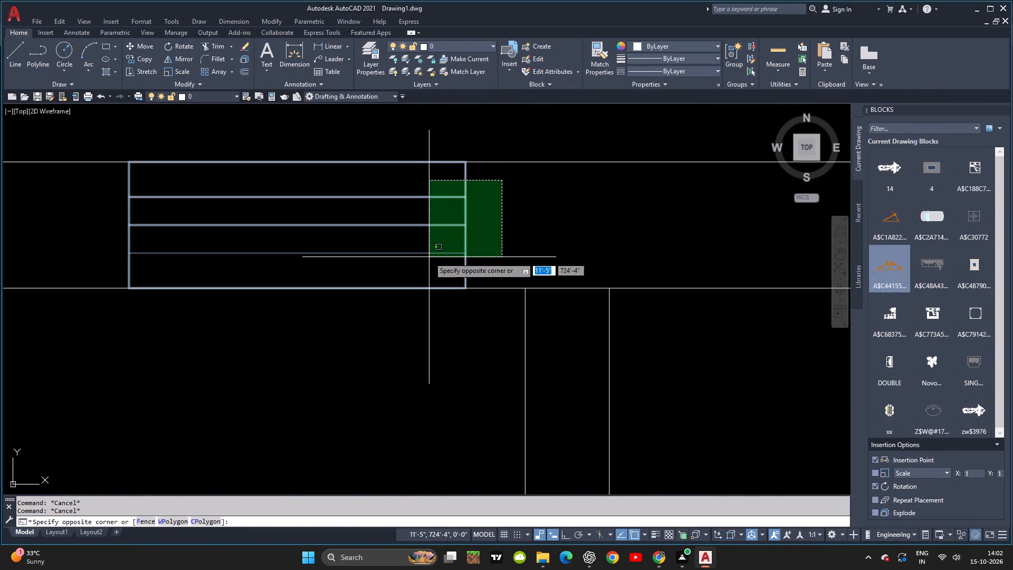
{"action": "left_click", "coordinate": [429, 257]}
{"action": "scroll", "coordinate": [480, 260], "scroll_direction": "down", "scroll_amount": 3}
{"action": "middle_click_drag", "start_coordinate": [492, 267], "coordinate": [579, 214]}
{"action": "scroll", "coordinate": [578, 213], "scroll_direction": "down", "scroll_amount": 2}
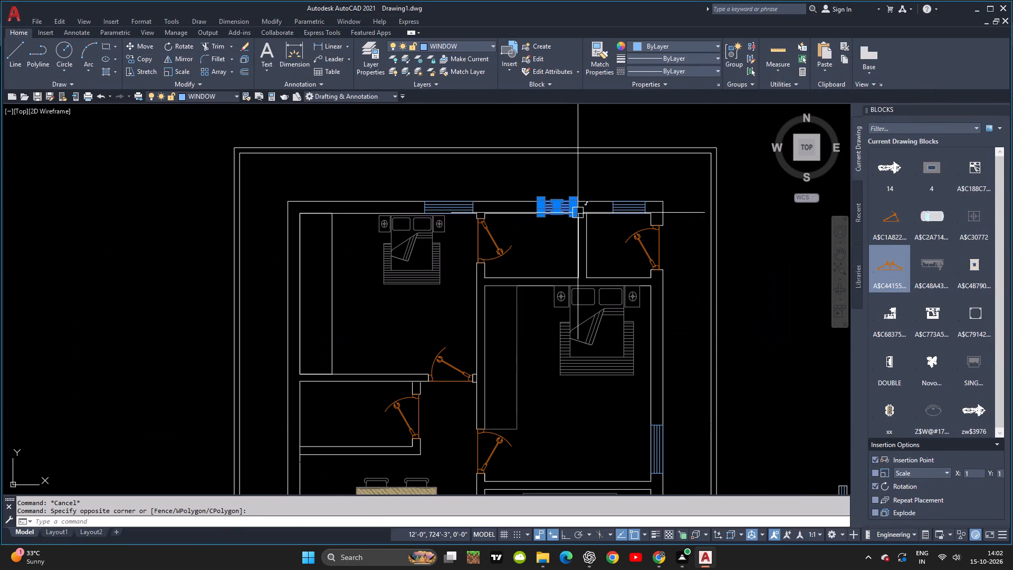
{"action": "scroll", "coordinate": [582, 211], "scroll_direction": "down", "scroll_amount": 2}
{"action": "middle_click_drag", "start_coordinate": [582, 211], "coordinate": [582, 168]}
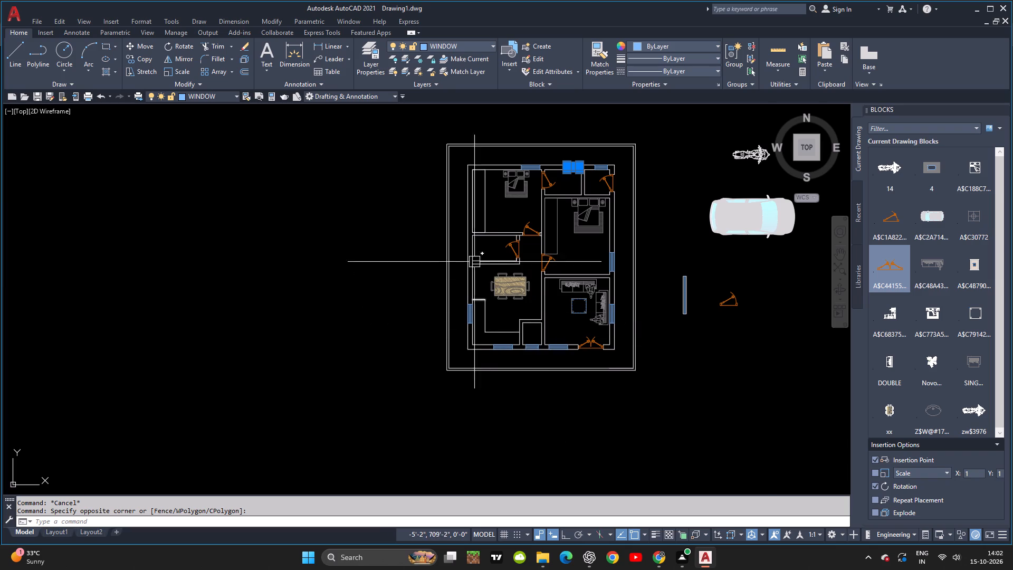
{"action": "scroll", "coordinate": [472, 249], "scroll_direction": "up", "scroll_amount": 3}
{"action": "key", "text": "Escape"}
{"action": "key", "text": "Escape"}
Draw a window outline rectangle about 2' long across the left outer wall of the toilet above the dining room.
{"action": "type", "text": "rec"}
{"action": "key", "text": "space"}
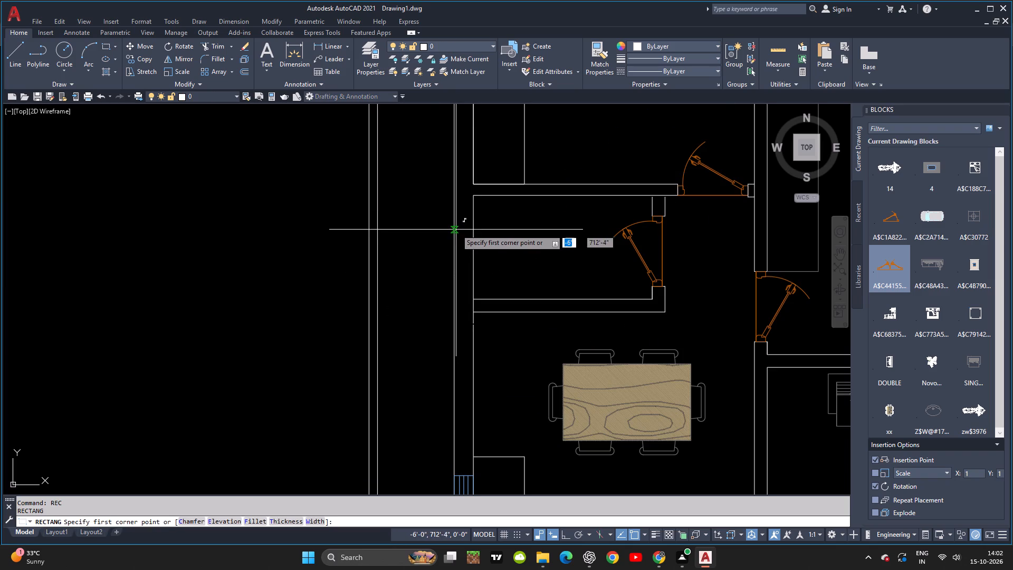
{"action": "left_click", "coordinate": [455, 225]}
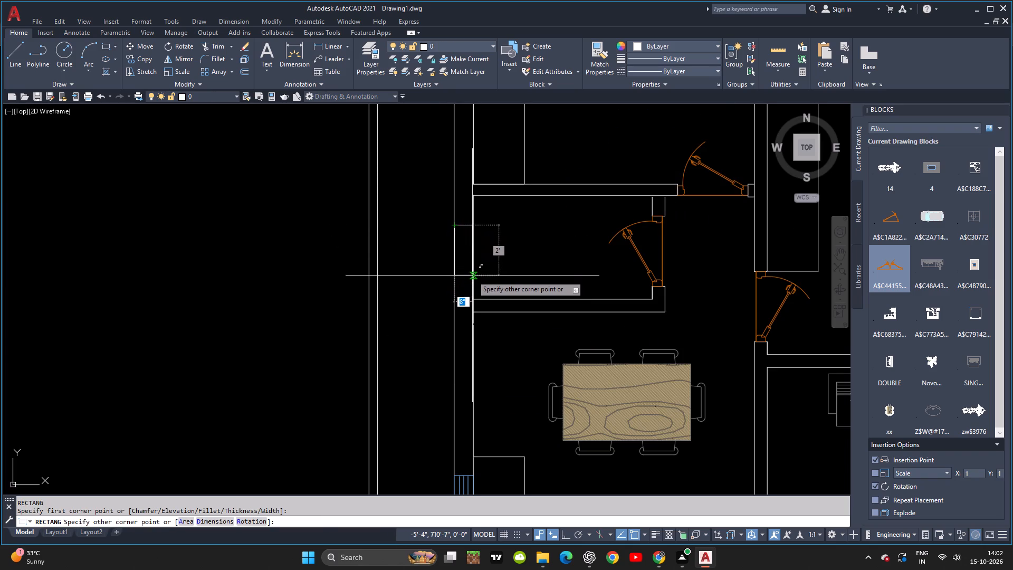
{"action": "left_click", "coordinate": [473, 275]}
{"action": "key", "text": "Escape"}
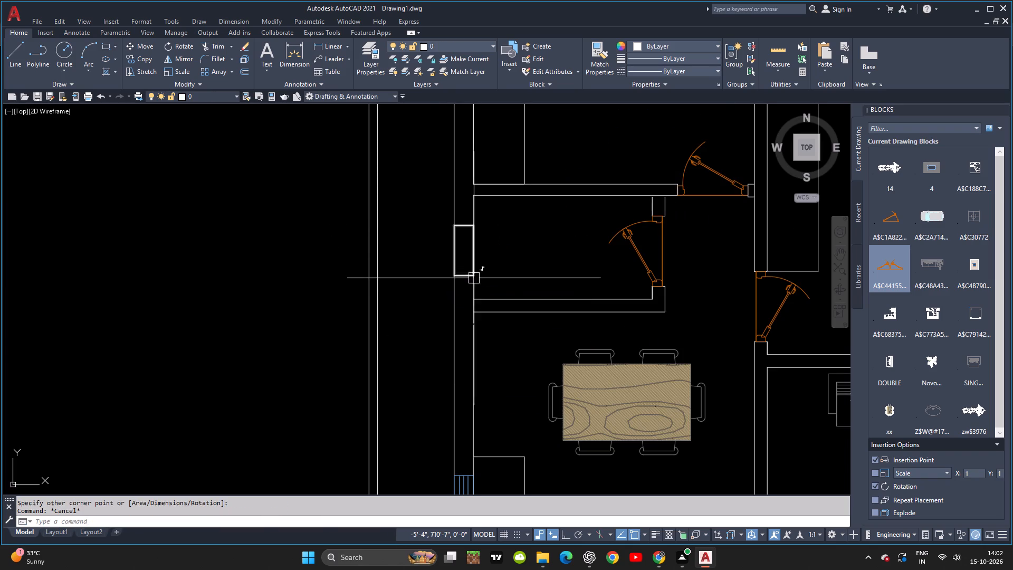
Draw a narrower rectangle about 4" wide and 2' long inside the toilet window outline, from its upper to its lower edge.
{"action": "scroll", "coordinate": [467, 236], "scroll_direction": "up", "scroll_amount": 3}
{"action": "key", "text": "r"}
{"action": "key", "text": "e"}
{"action": "type", "text": "c"}
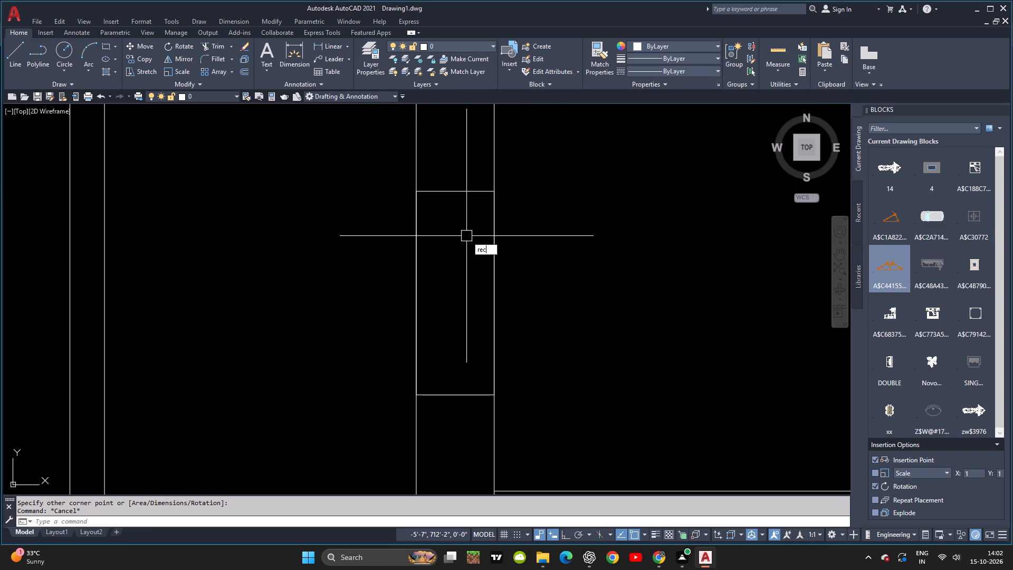
{"action": "key", "text": "space"}
{"action": "left_click", "coordinate": [437, 192]}
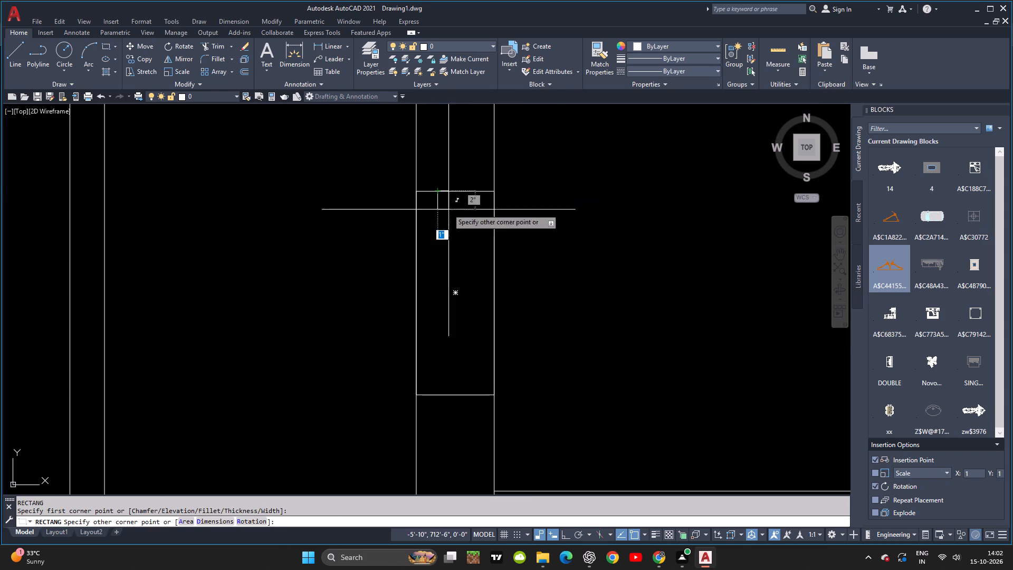
{"action": "left_click", "coordinate": [471, 395]}
{"action": "key", "text": "Escape"}
Move both rectangles of the toilet's left-wall window to the WINDOW layer.
{"action": "left_click", "coordinate": [477, 173]}
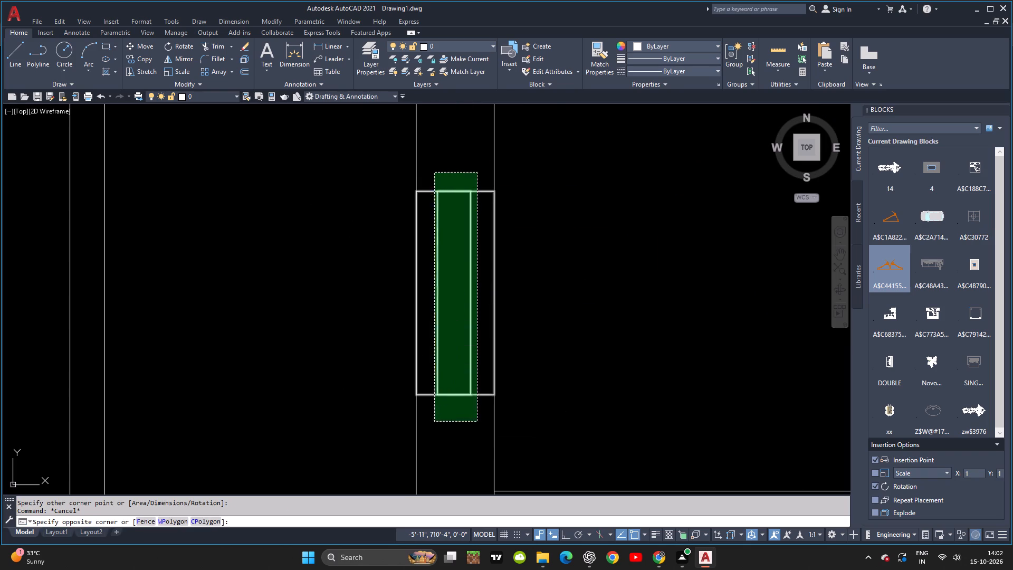
{"action": "left_click", "coordinate": [434, 422]}
{"action": "left_click", "coordinate": [461, 46]}
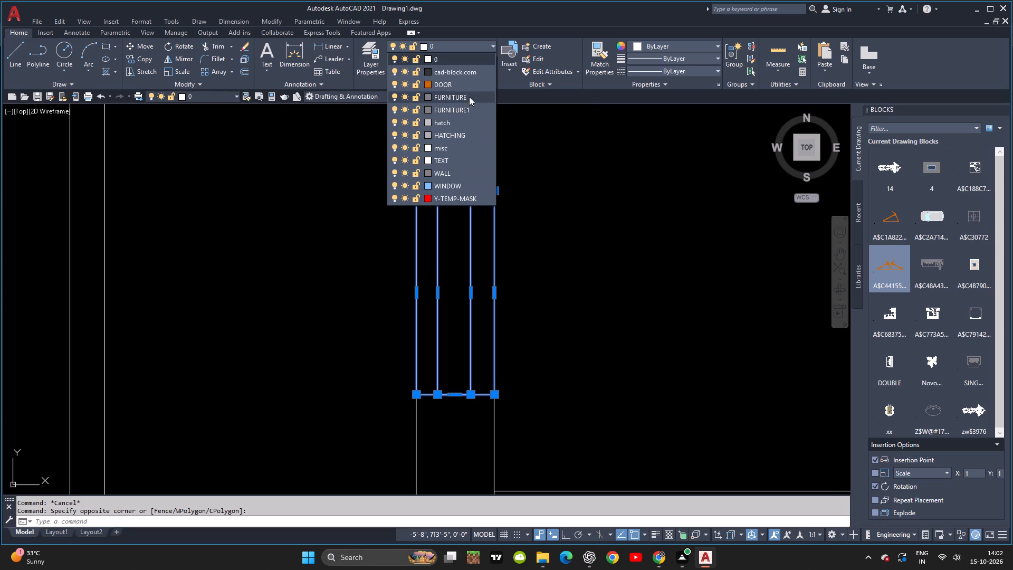
{"action": "left_click", "coordinate": [464, 182]}
{"action": "key", "text": "Escape"}
Compare the floor plan with the 2 BHK reference image, checking the window positions along the left outer wall.
{"action": "scroll", "coordinate": [699, 260], "scroll_direction": "down", "scroll_amount": 3}
{"action": "middle_click", "coordinate": [690, 250]}
{"action": "middle_click_drag", "start_coordinate": [683, 246], "coordinate": [658, 227]}
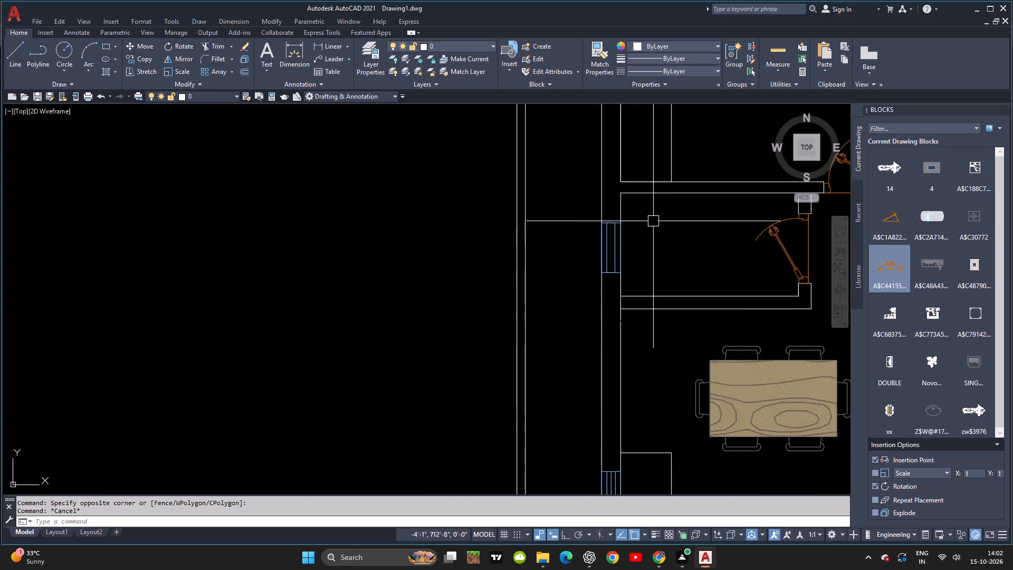
{"action": "scroll", "coordinate": [653, 221], "scroll_direction": "down", "scroll_amount": 1}
{"action": "middle_click_drag", "start_coordinate": [674, 256], "coordinate": [649, 246]}
{"action": "middle_click_drag", "start_coordinate": [637, 239], "coordinate": [619, 230]}
{"action": "scroll", "coordinate": [609, 229], "scroll_direction": "down", "scroll_amount": 2}
{"action": "middle_click_drag", "start_coordinate": [609, 309], "coordinate": [580, 306]}
{"action": "middle_click_drag", "start_coordinate": [636, 296], "coordinate": [560, 289]}
{"action": "key", "text": "alt+Tab"}
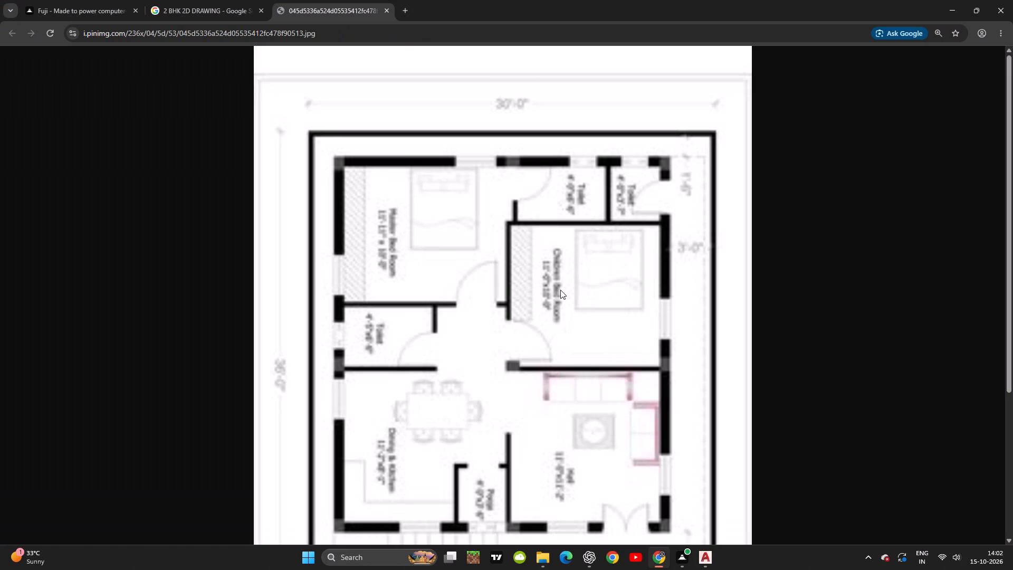
{"action": "key", "text": "alt+Tab"}
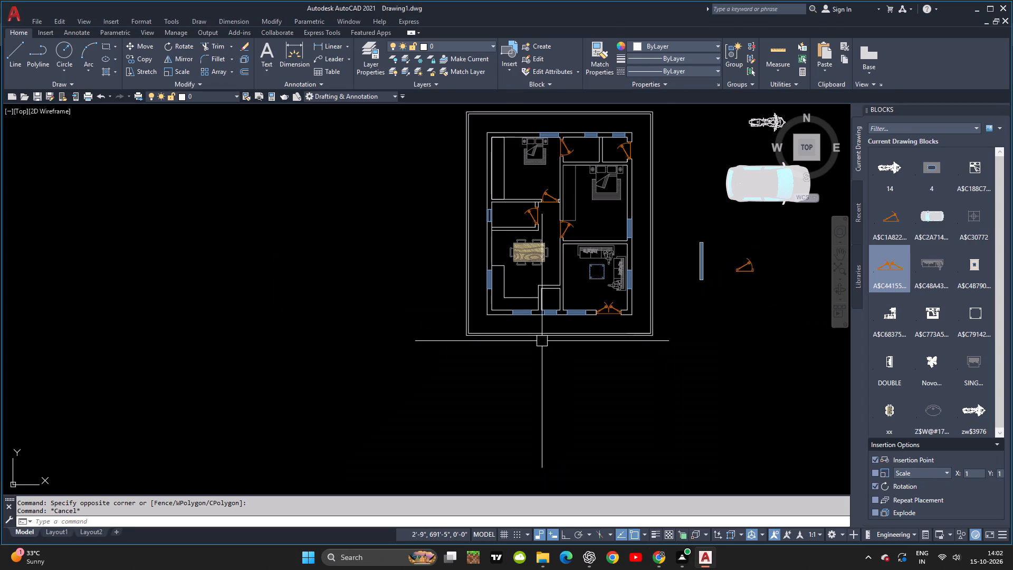
{"action": "key", "text": "alt+Tab"}
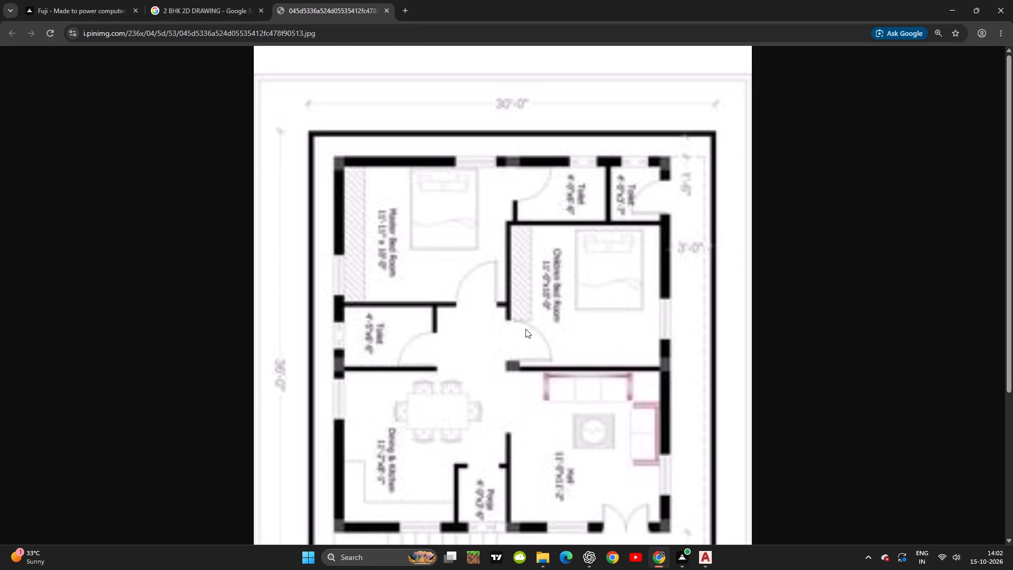
{"action": "key", "text": "alt+Tab"}
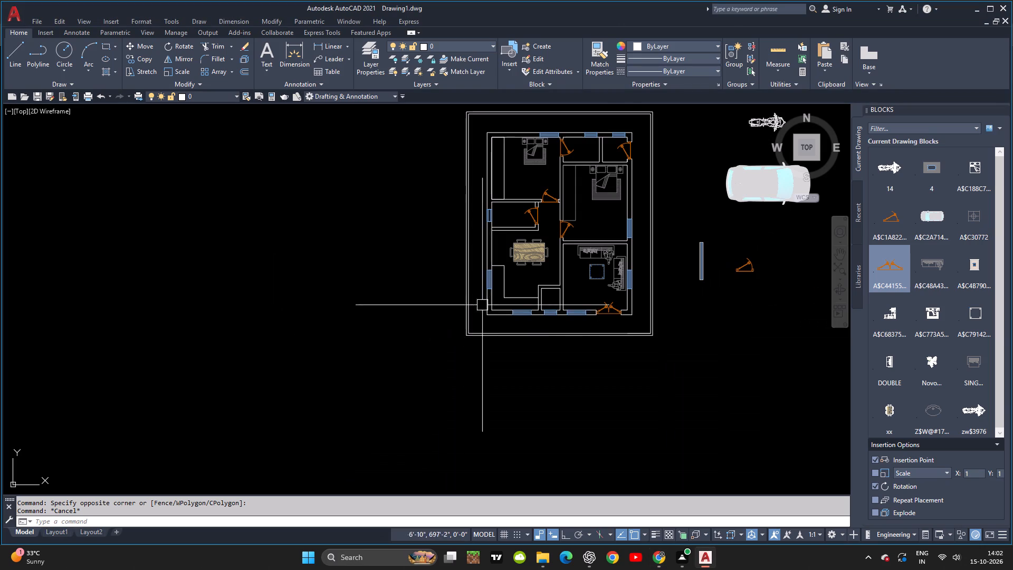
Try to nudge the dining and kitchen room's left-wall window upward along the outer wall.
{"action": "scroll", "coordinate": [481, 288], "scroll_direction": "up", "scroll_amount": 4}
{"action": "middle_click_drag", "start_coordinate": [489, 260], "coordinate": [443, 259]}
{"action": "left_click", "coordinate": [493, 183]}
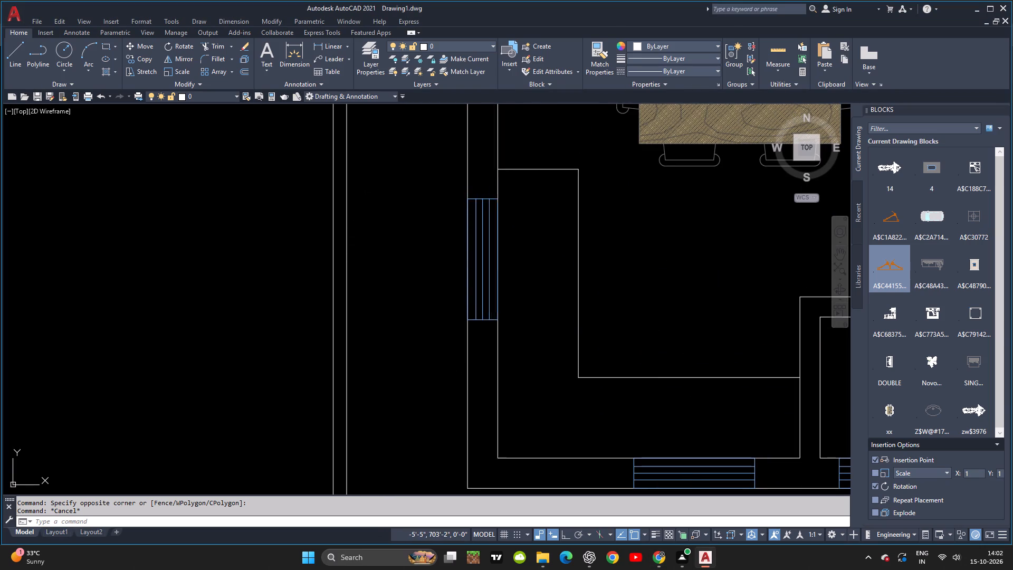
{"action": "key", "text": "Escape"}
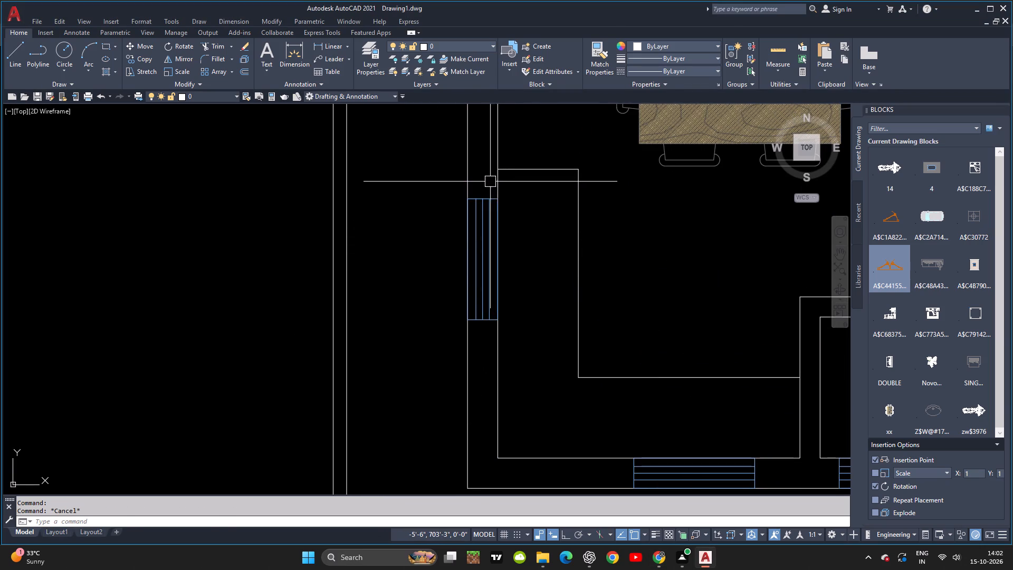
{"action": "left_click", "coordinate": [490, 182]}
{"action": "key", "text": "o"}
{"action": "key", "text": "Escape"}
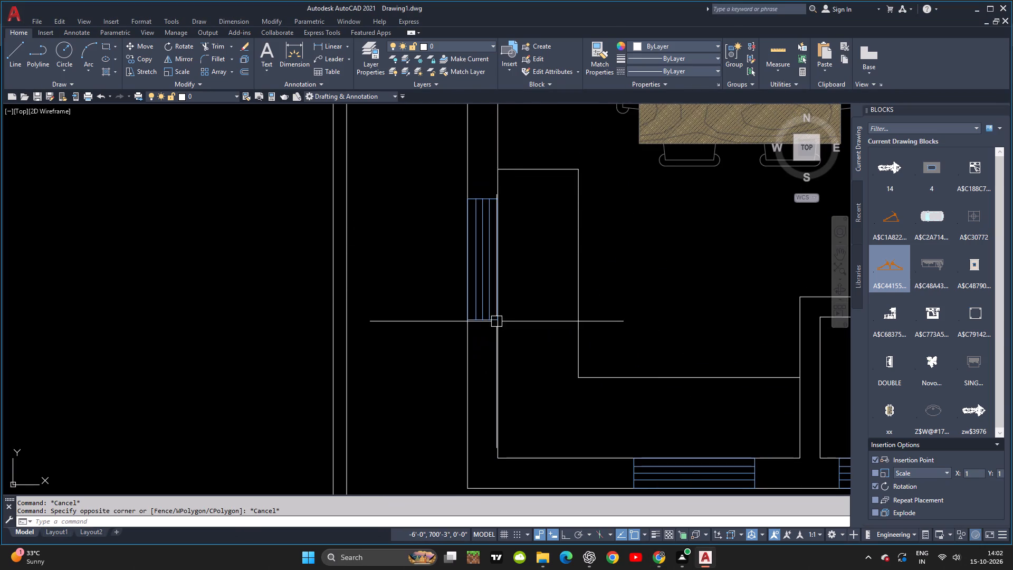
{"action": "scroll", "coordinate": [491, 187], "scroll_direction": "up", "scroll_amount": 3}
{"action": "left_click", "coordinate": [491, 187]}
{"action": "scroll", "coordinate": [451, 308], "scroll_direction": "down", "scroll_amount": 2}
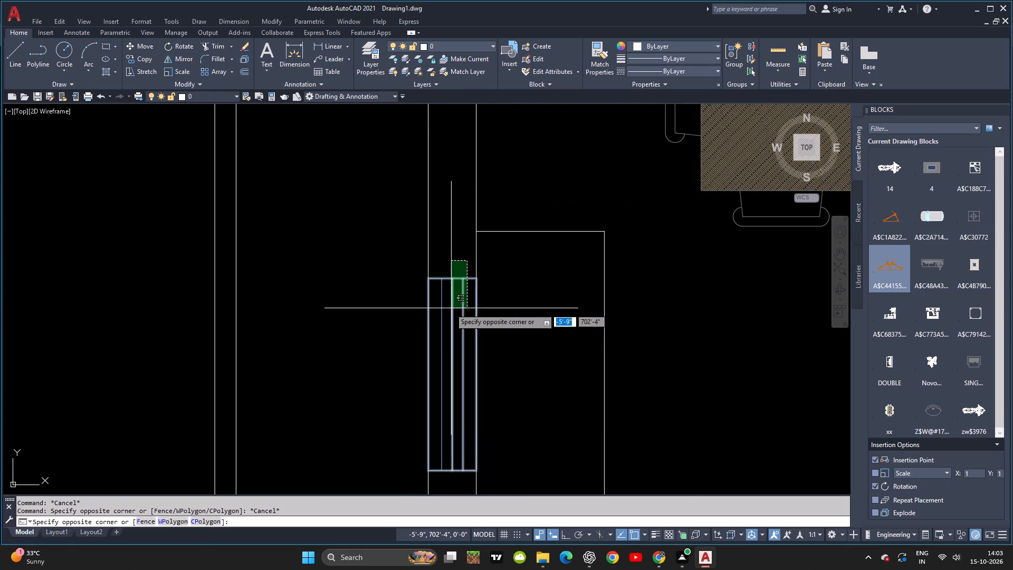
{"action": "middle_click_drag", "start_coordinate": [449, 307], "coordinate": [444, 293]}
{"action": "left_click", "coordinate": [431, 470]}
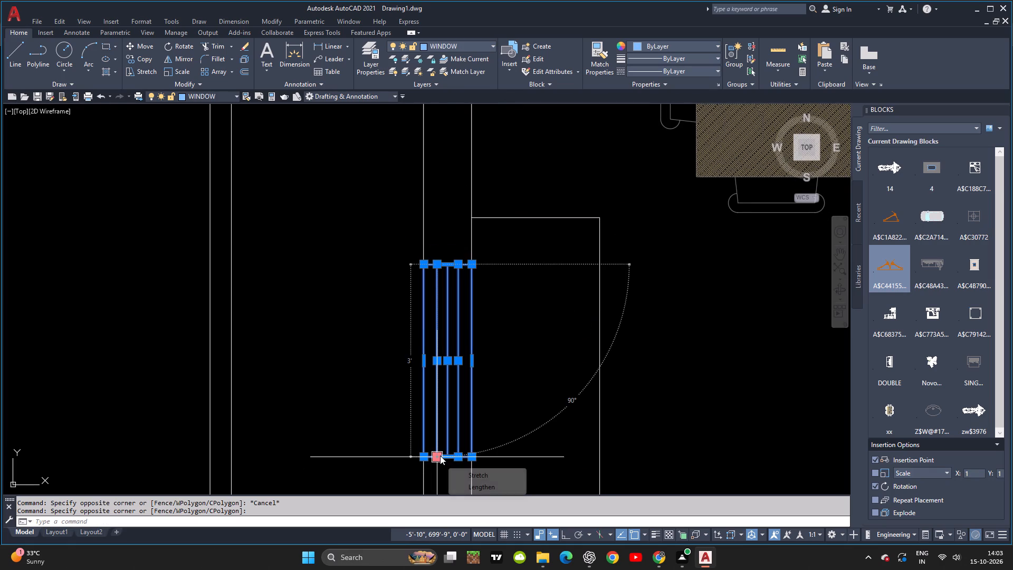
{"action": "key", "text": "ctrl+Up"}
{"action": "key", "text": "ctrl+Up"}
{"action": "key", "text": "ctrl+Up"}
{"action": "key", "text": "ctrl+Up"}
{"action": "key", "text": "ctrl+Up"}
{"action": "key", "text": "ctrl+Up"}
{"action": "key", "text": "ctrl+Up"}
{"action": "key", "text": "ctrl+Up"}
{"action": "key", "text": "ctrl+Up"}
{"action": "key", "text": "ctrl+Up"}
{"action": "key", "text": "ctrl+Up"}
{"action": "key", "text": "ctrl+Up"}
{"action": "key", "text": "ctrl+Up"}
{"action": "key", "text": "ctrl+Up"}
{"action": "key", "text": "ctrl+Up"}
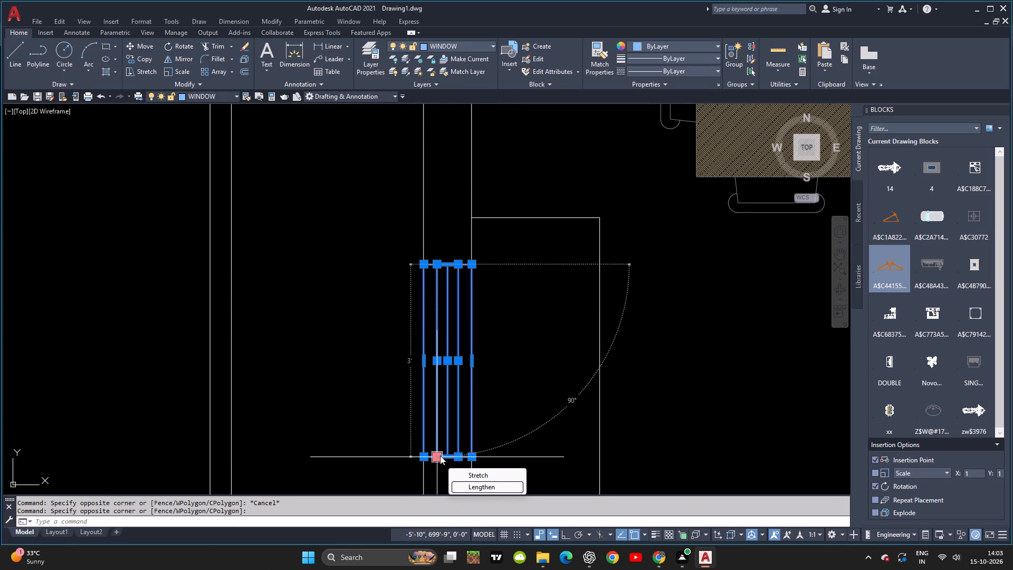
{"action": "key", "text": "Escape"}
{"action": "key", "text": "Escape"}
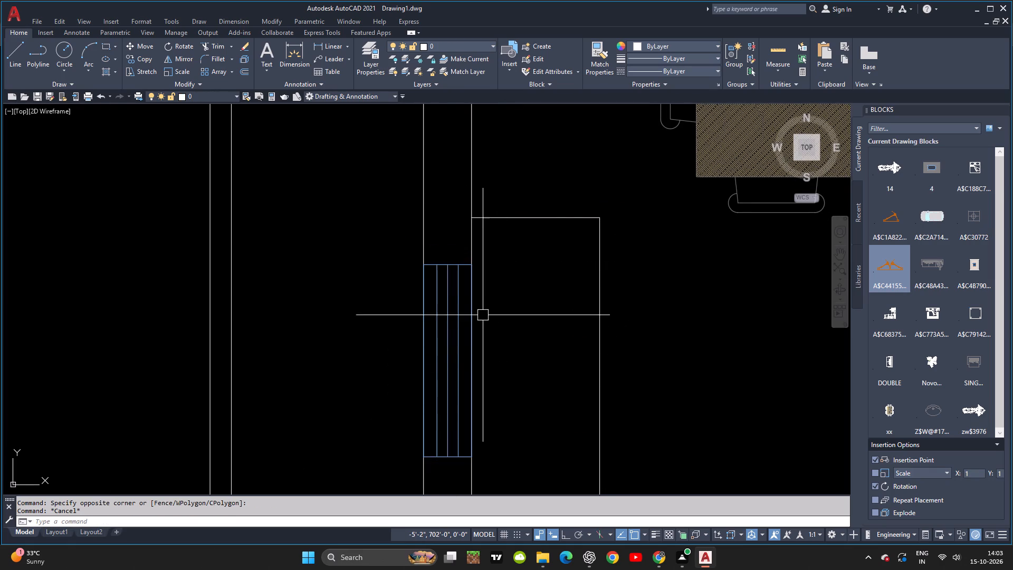
Nudge the whole dining and kitchen left-wall window up along the outer wall, to just below the toilet beside the dining table.
{"action": "scroll", "coordinate": [483, 315], "scroll_direction": "down", "scroll_amount": 2}
{"action": "middle_click_drag", "start_coordinate": [480, 312], "coordinate": [461, 285]}
{"action": "scroll", "coordinate": [450, 259], "scroll_direction": "up", "scroll_amount": 3}
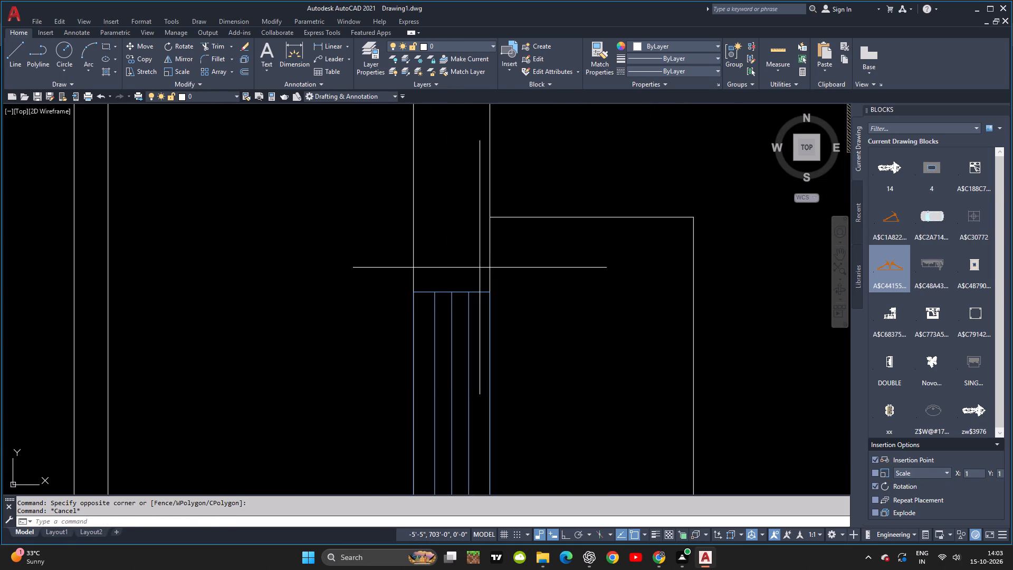
{"action": "left_click", "coordinate": [480, 268]}
{"action": "scroll", "coordinate": [482, 299], "scroll_direction": "down", "scroll_amount": 3}
{"action": "middle_click_drag", "start_coordinate": [479, 298], "coordinate": [471, 267]}
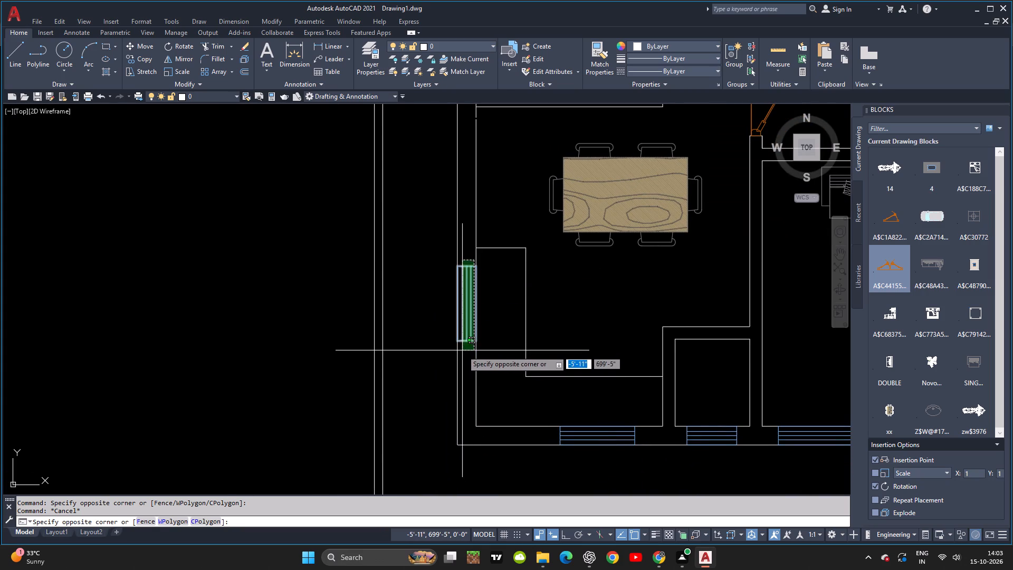
{"action": "left_click", "coordinate": [458, 349]}
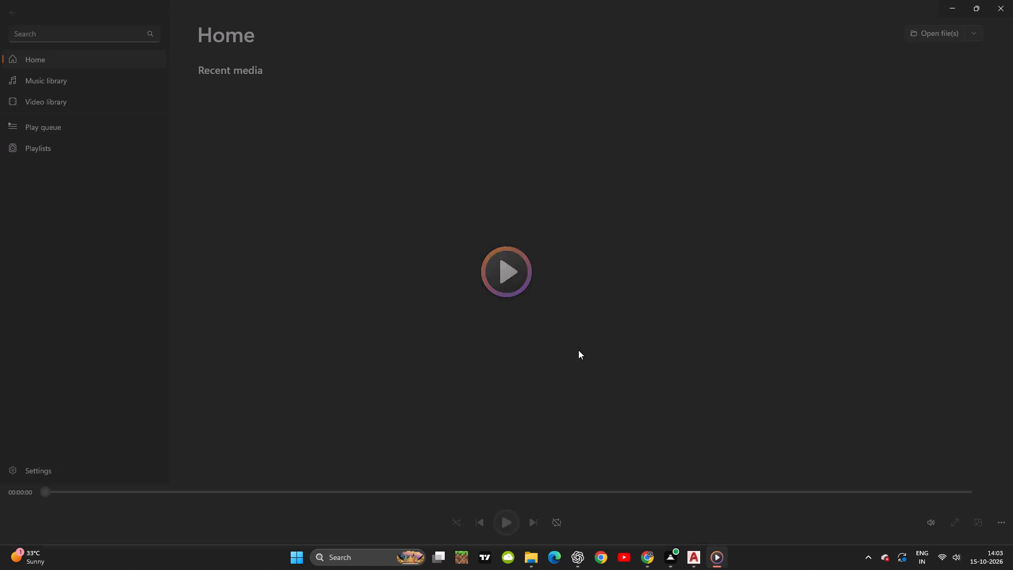
{"action": "left_click", "coordinate": [1008, 0]}
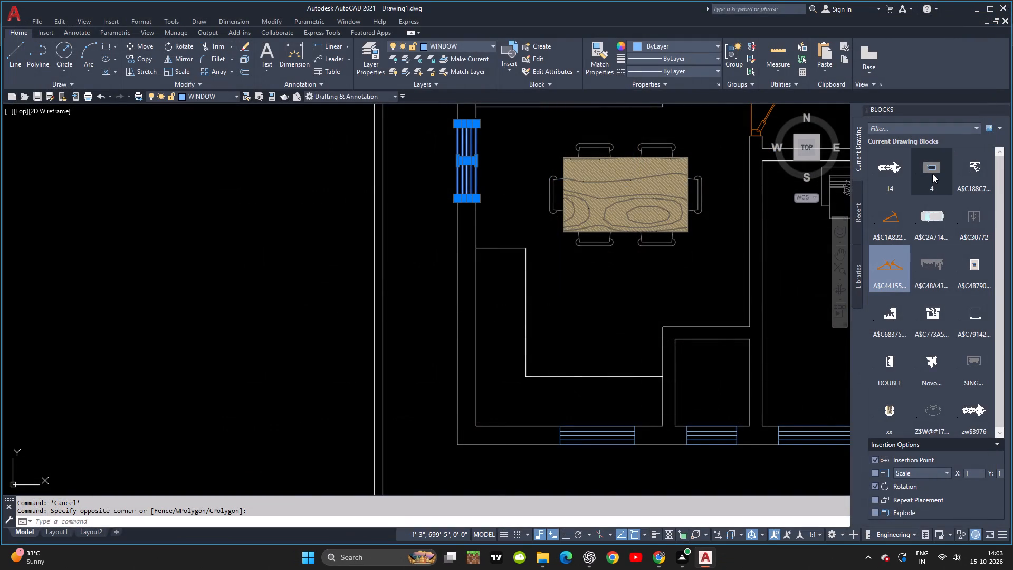
{"action": "key", "text": "ctrl+Up"}
{"action": "key", "text": "ctrl+Up"}
{"action": "key", "text": "ctrl+Up"}
{"action": "key", "text": "ctrl+Up"}
{"action": "key", "text": "ctrl+Up"}
{"action": "key", "text": "Escape"}
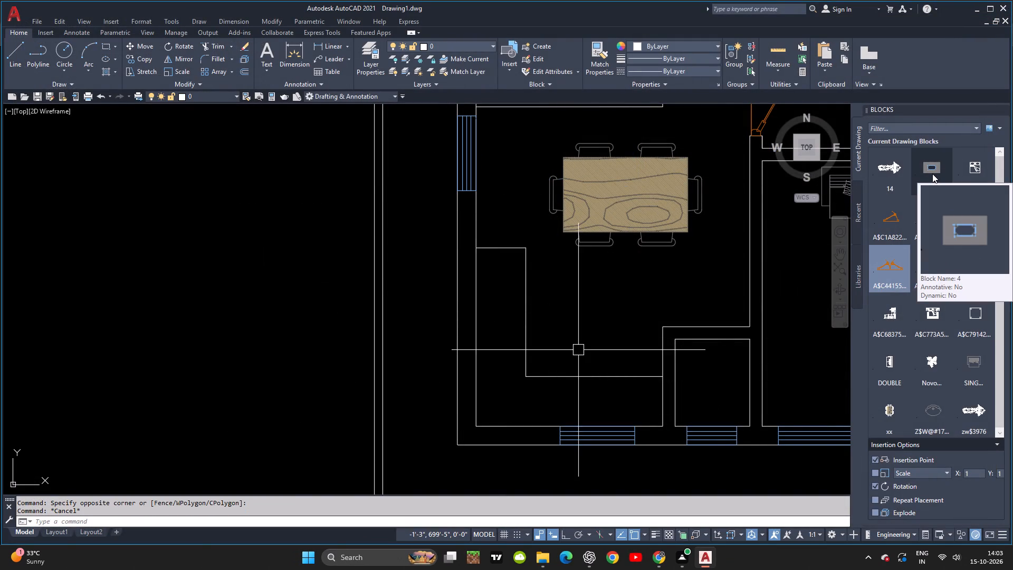
Compare the updated floor plan with the 2 BHK reference image to check which windows are still missing.
{"action": "scroll", "coordinate": [515, 164], "scroll_direction": "down", "scroll_amount": 1}
{"action": "middle_click_drag", "start_coordinate": [529, 191], "coordinate": [468, 359]}
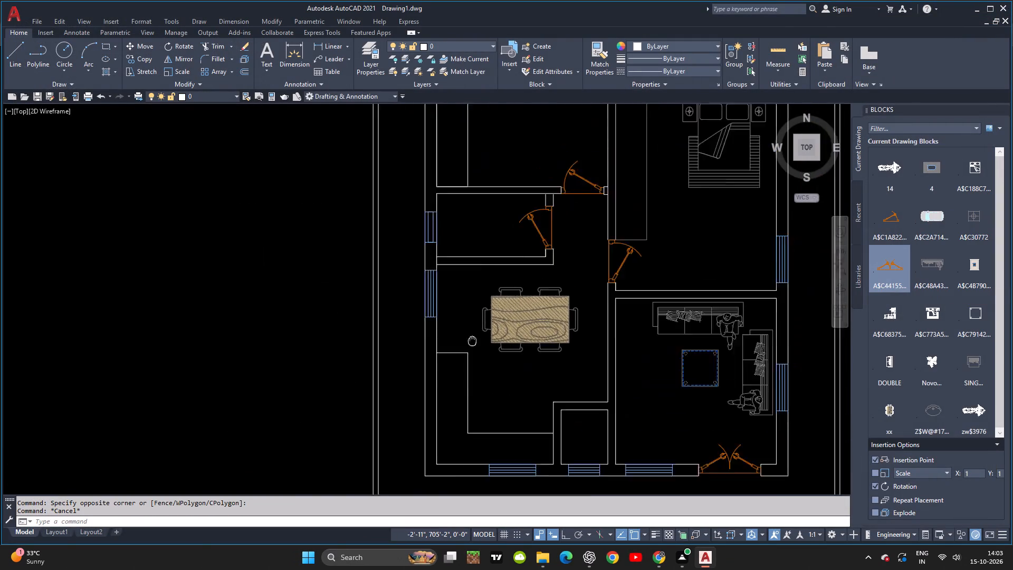
{"action": "middle_click_drag", "start_coordinate": [468, 359], "coordinate": [458, 441]}
{"action": "middle_click_drag", "start_coordinate": [447, 433], "coordinate": [402, 340]}
{"action": "key", "text": "alt+Tab"}
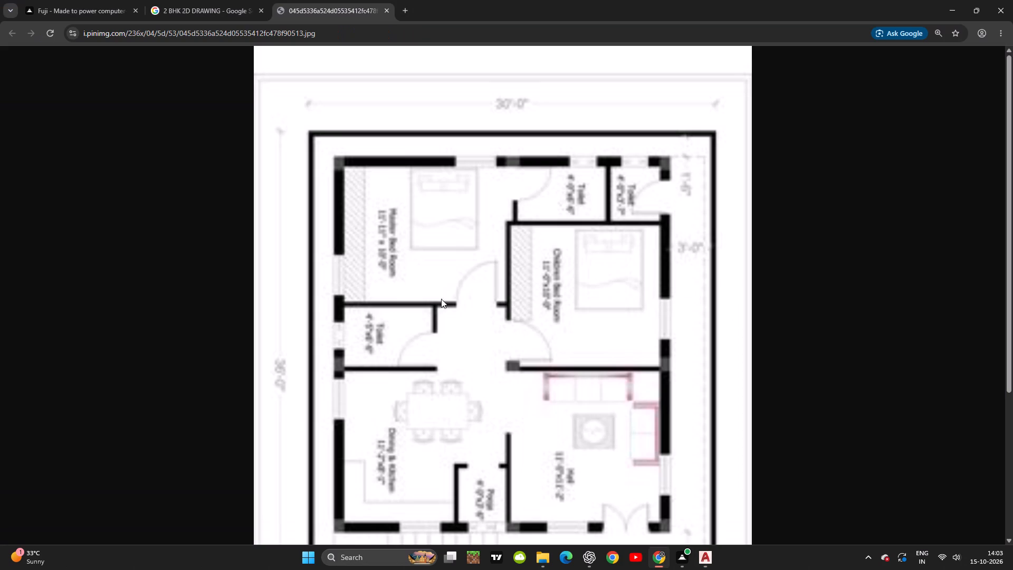
{"action": "key", "text": "alt+Tab"}
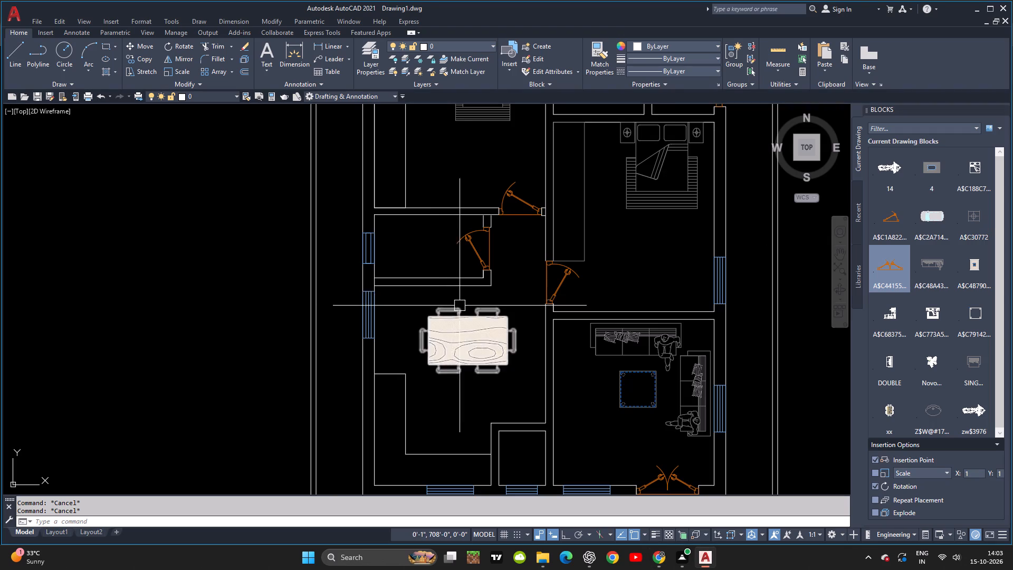
{"action": "left_click", "coordinate": [1012, 0]}
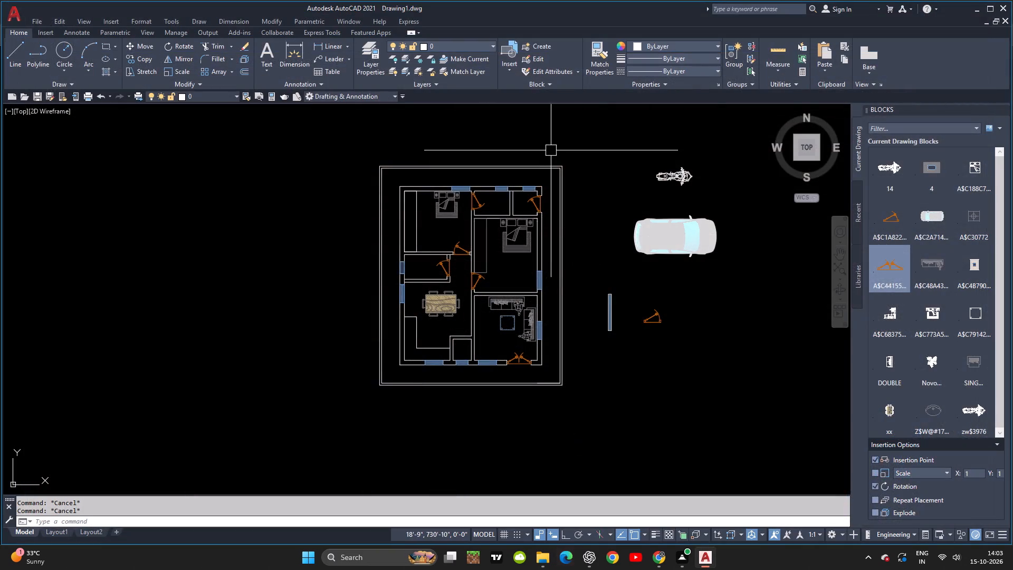
Draw an upright column rectangle, 9" wide by 1' high, in the empty space outside the floor plan's boundary.
{"action": "key", "text": "alt+Tab"}
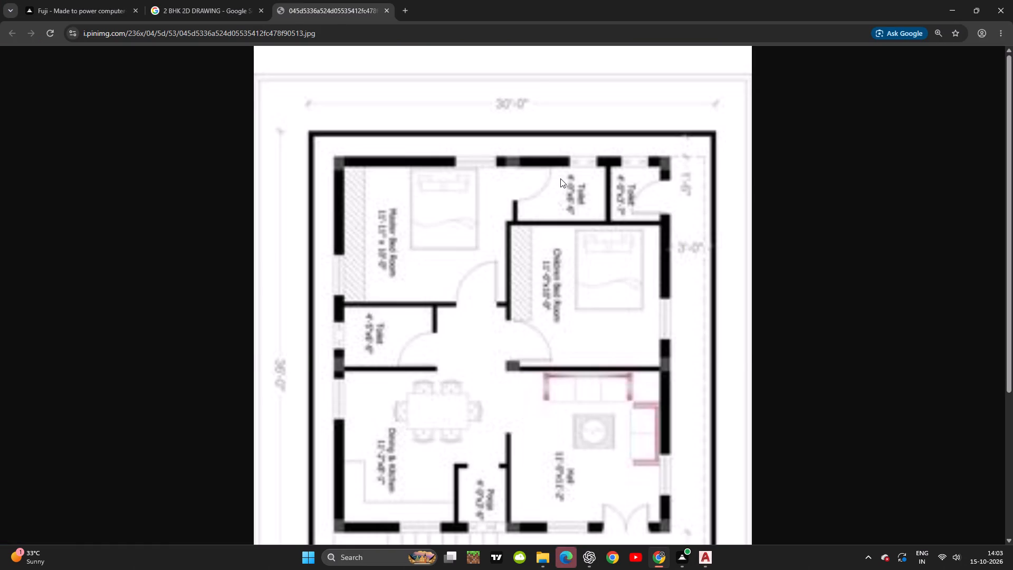
{"action": "key", "text": "alt+Tab"}
{"action": "scroll", "coordinate": [405, 182], "scroll_direction": "up", "scroll_amount": 4}
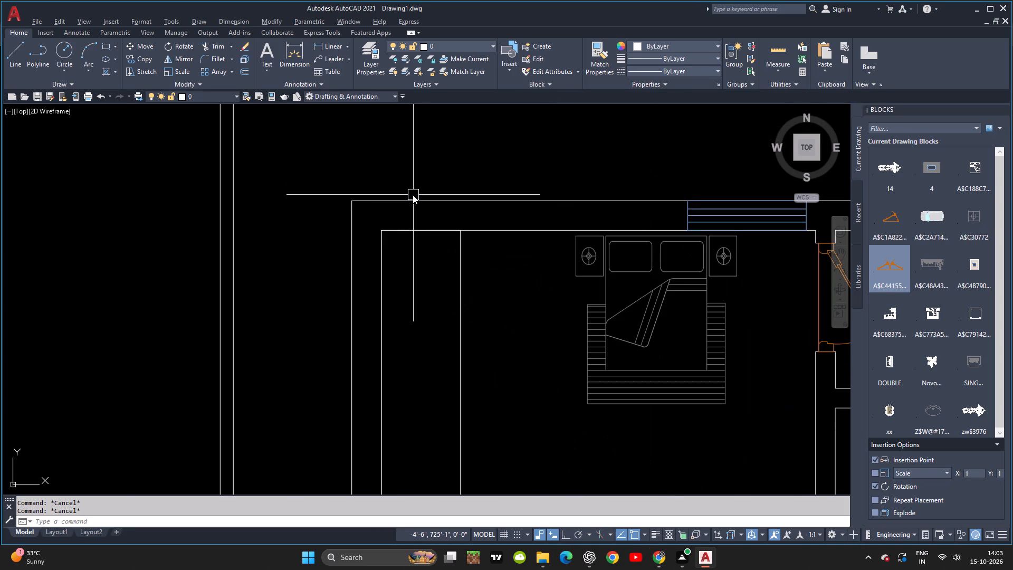
{"action": "scroll", "coordinate": [413, 195], "scroll_direction": "up", "scroll_amount": 1}
{"action": "scroll", "coordinate": [413, 195], "scroll_direction": "down", "scroll_amount": 3}
{"action": "middle_click_drag", "start_coordinate": [397, 188], "coordinate": [387, 185]}
{"action": "middle_click", "coordinate": [444, 216]}
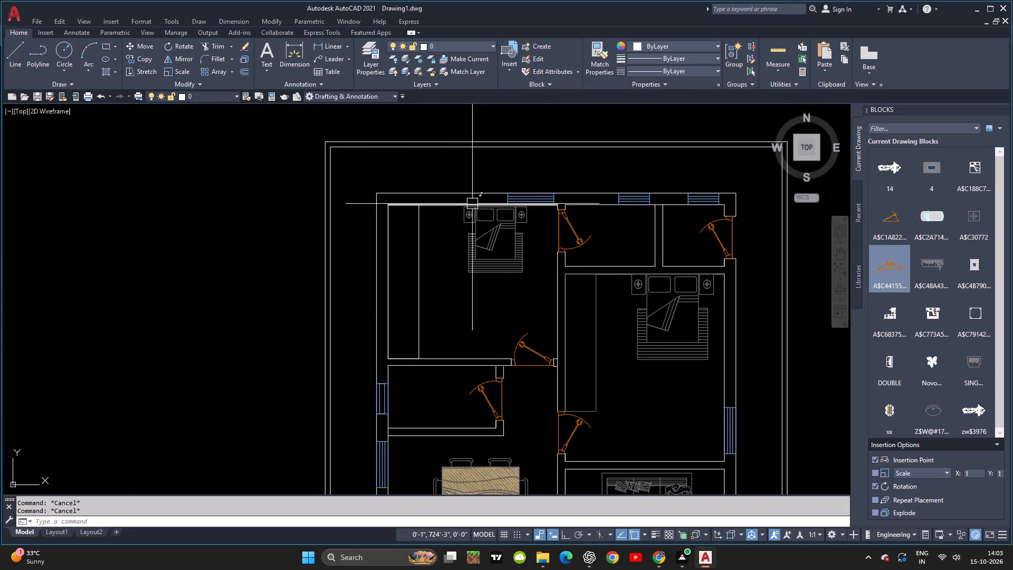
{"action": "key", "text": "Escape"}
{"action": "key", "text": "r"}
{"action": "key", "text": "e"}
{"action": "key", "text": "c"}
{"action": "key", "text": "space"}
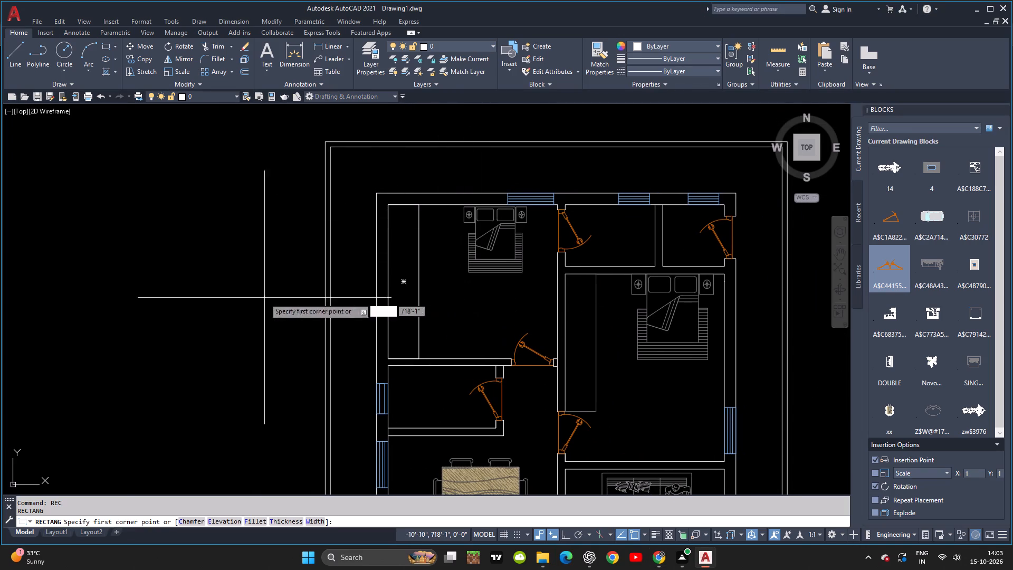
{"action": "left_click", "coordinate": [159, 256]}
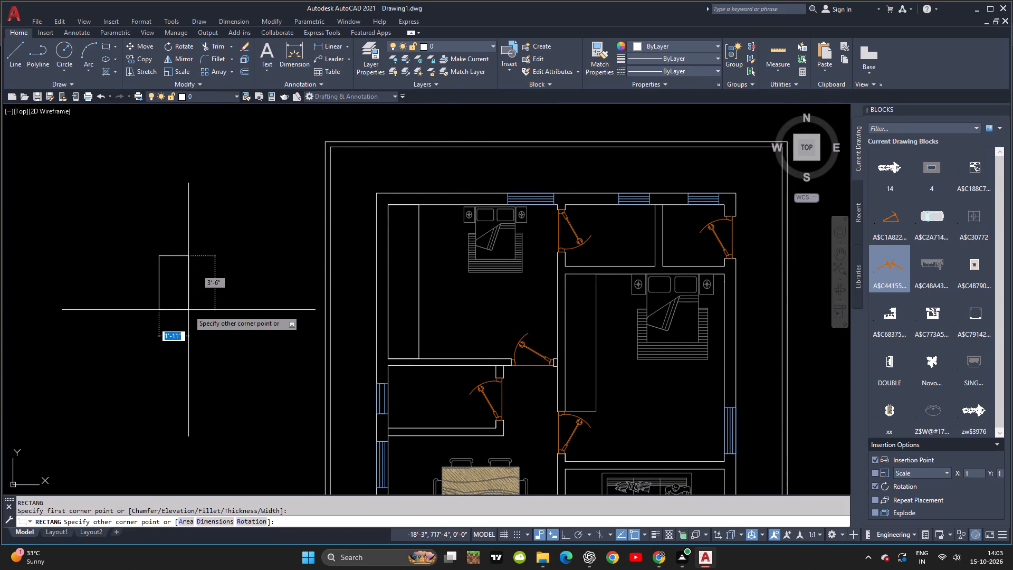
{"action": "key", "text": "9"}
{"action": "key", "text": "comma"}
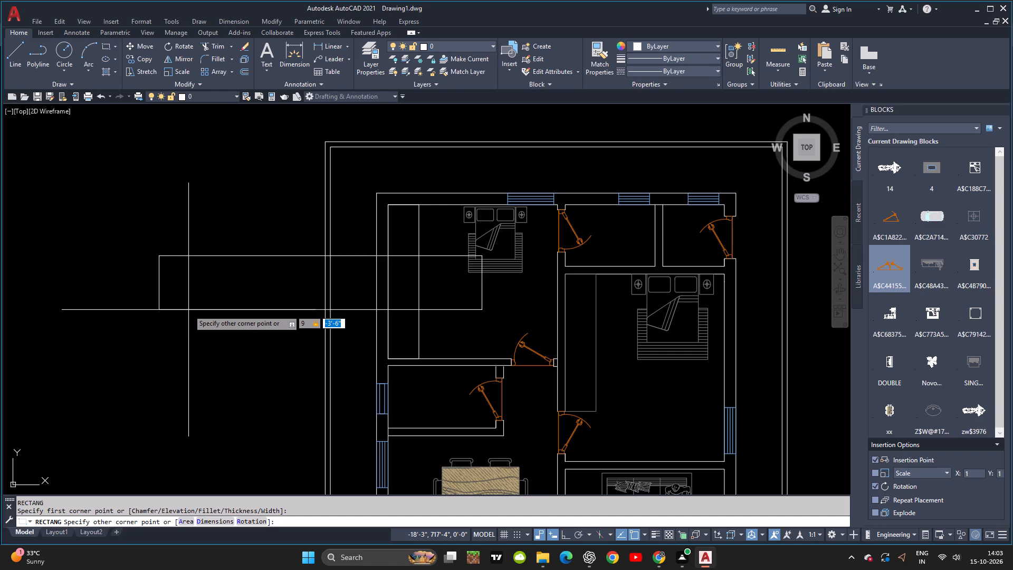
{"action": "type", "text": "1'"}
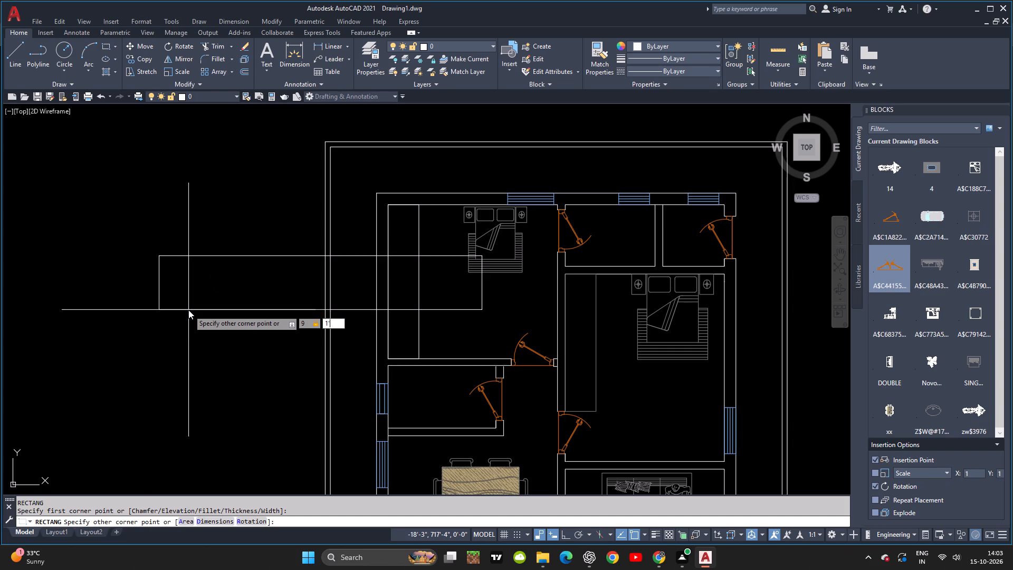
{"action": "key", "text": "Return"}
{"action": "key", "text": "Escape"}
{"action": "key", "text": "Escape"}
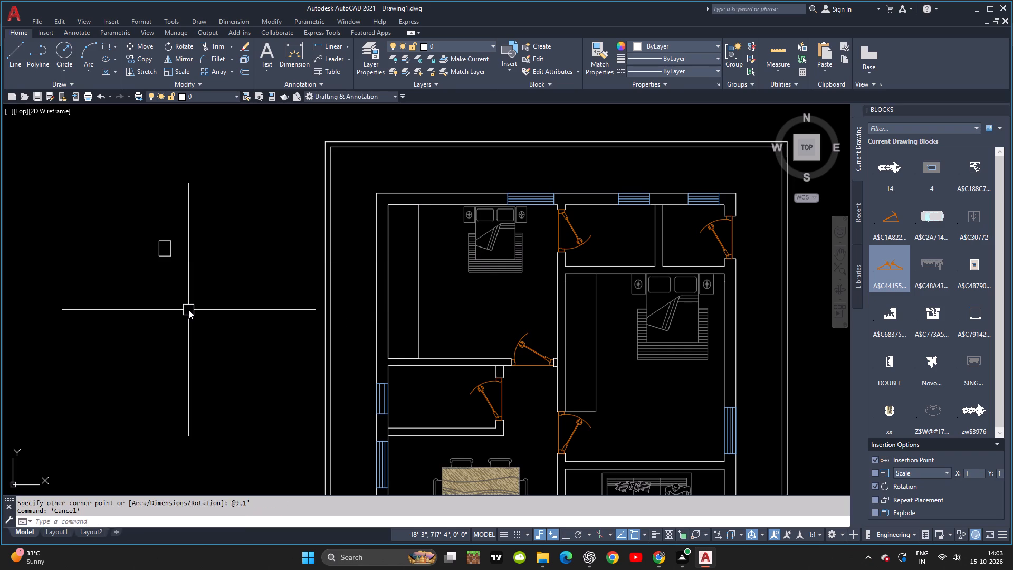
Draw a second column rectangle, 1' wide by 9" high, beside the upright one.
{"action": "scroll", "coordinate": [207, 343], "scroll_direction": "down", "scroll_amount": 1}
{"action": "scroll", "coordinate": [195, 256], "scroll_direction": "up", "scroll_amount": 1}
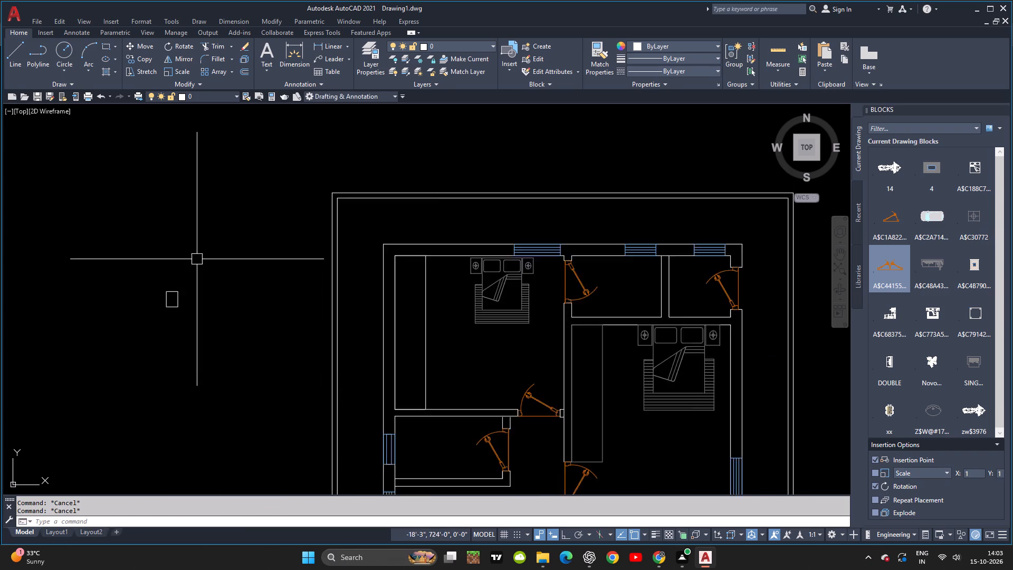
{"action": "scroll", "coordinate": [199, 263], "scroll_direction": "up", "scroll_amount": 1}
{"action": "middle_click_drag", "start_coordinate": [203, 303], "coordinate": [195, 266]}
{"action": "type", "text": "rec"}
{"action": "key", "text": "space"}
{"action": "left_click", "coordinate": [195, 263]}
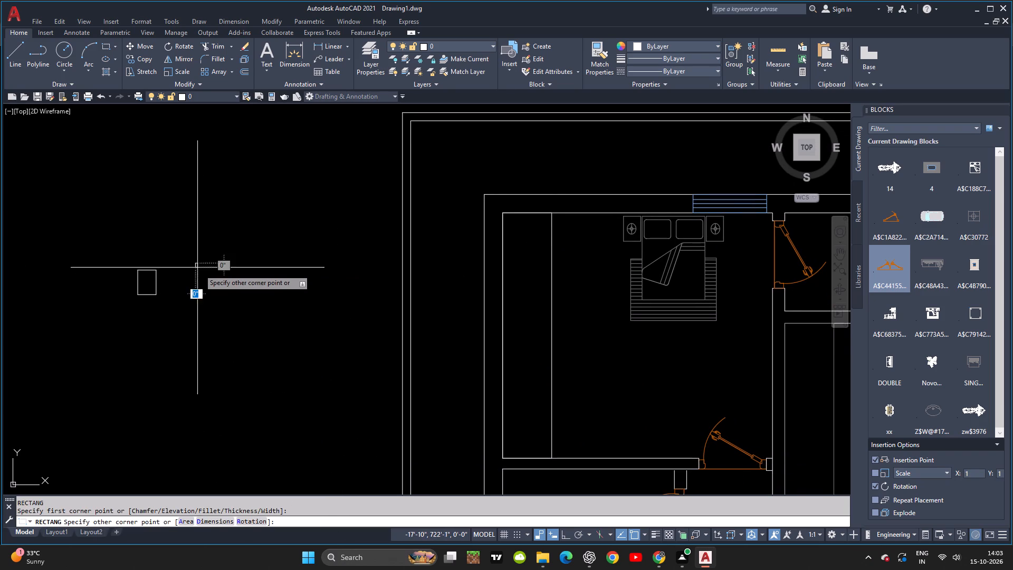
{"action": "type", "text": "1',9"}
{"action": "key", "text": "space"}
{"action": "key", "text": "Escape"}
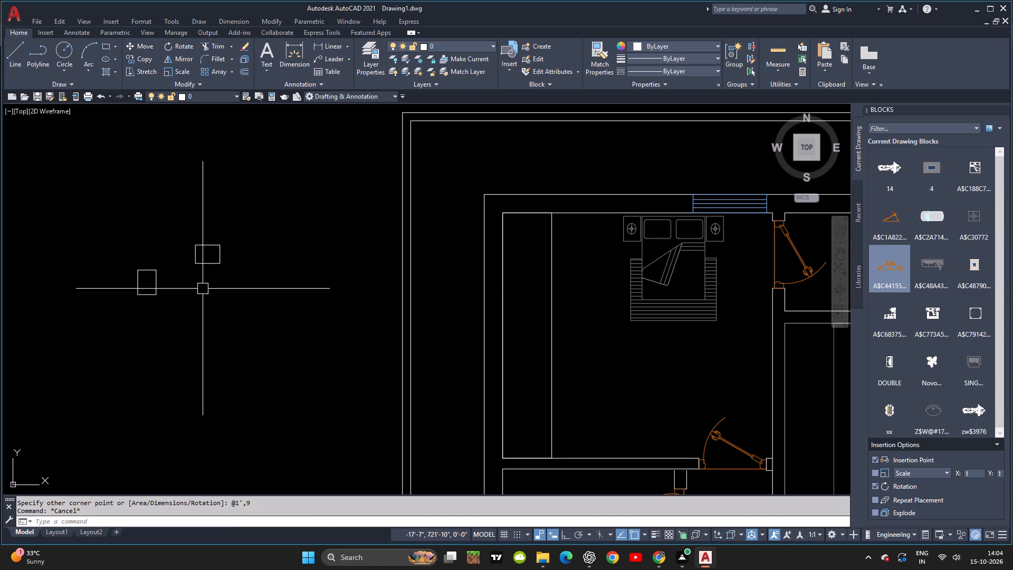
Hatch both column rectangles with the SOLID pattern in grey 147,149,152.
{"action": "type", "text": "h"}
{"action": "key", "text": "space"}
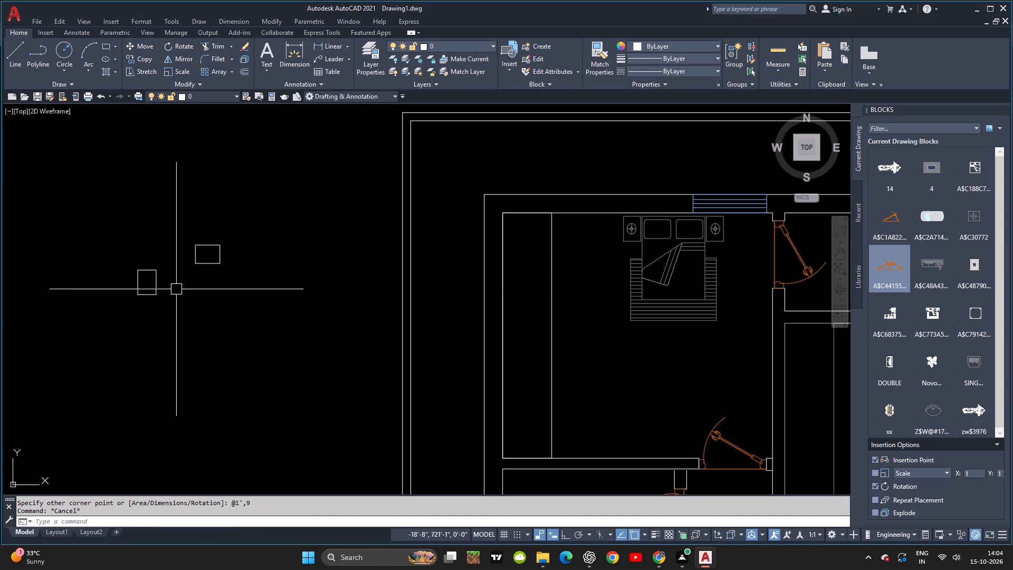
{"action": "key", "text": "u"}
{"action": "key", "text": "ctrl+F5"}
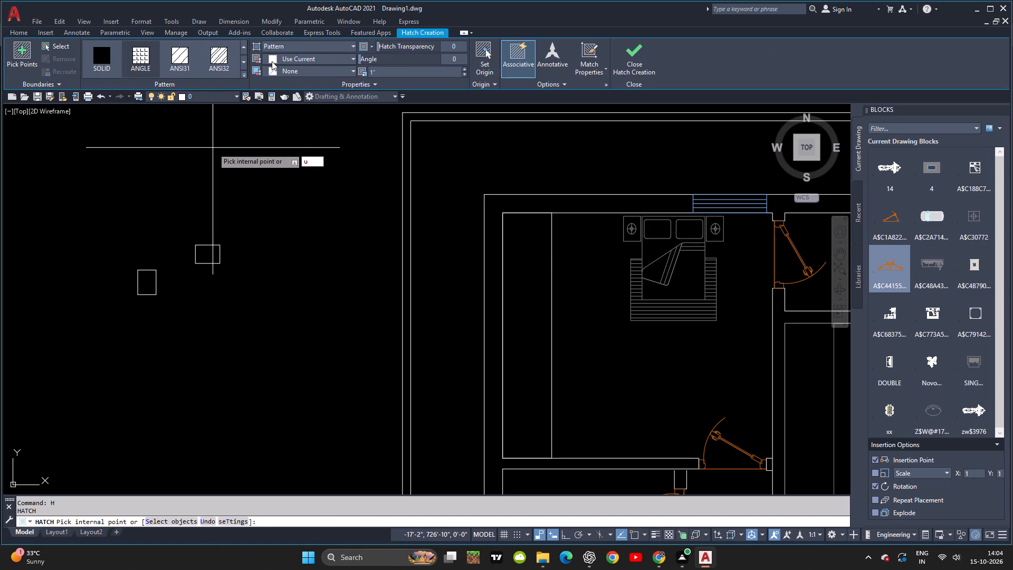
{"action": "left_click", "coordinate": [273, 60]}
{"action": "left_click", "coordinate": [324, 59]}
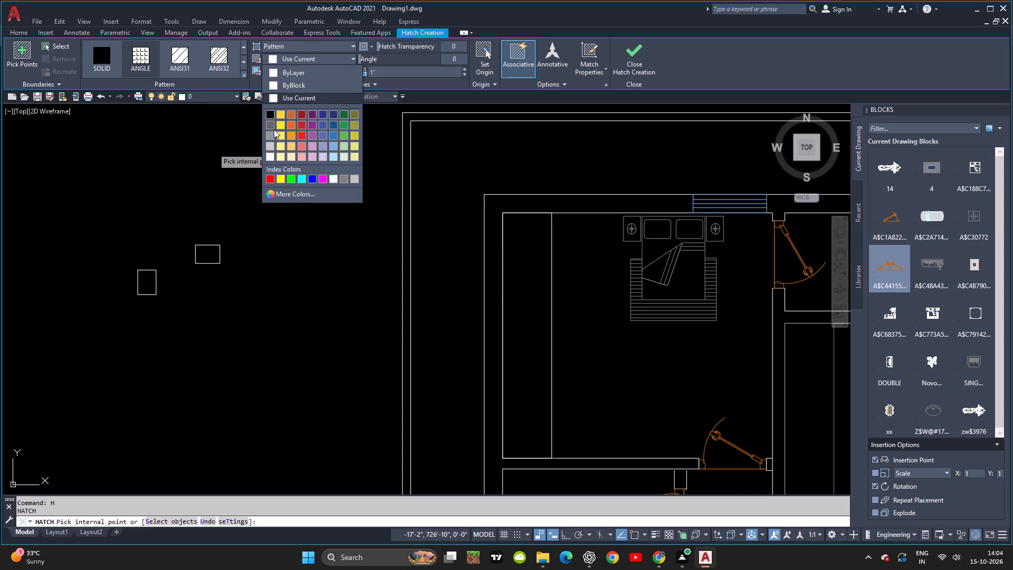
{"action": "left_click", "coordinate": [270, 133]}
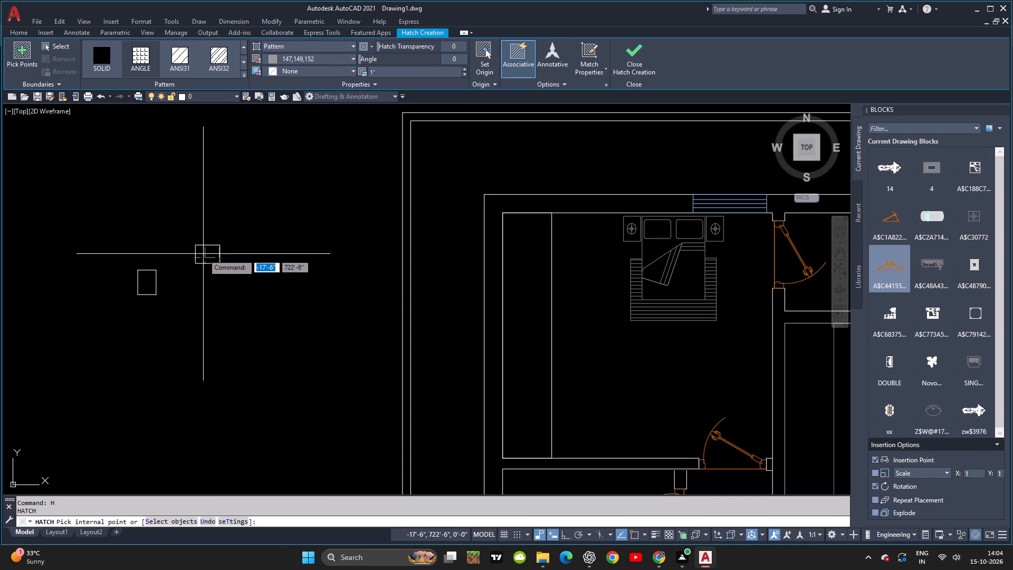
{"action": "left_click", "coordinate": [203, 254]}
{"action": "left_click", "coordinate": [111, 72]}
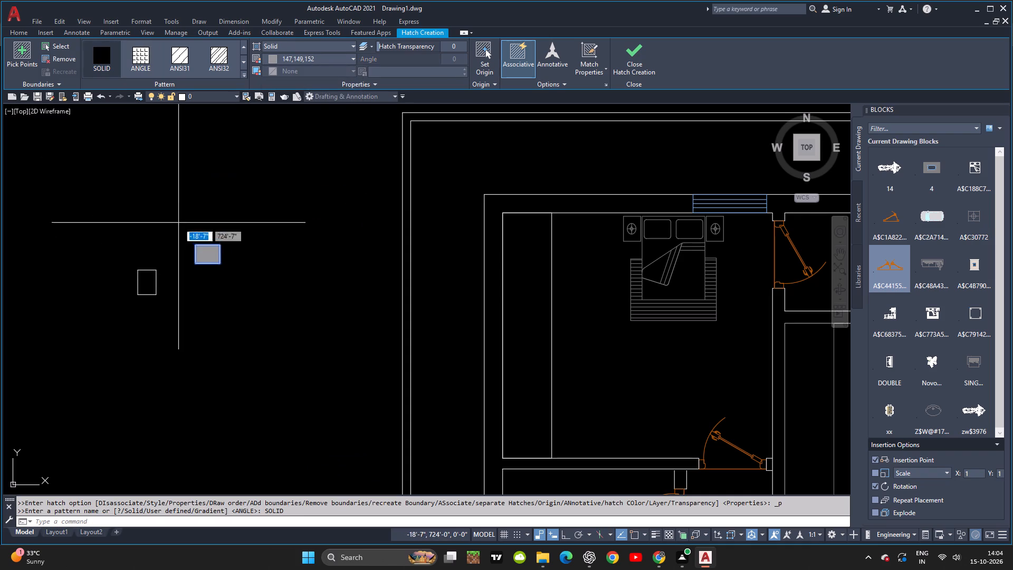
{"action": "key", "text": "super+XF86Favorites"}
{"action": "left_click", "coordinate": [143, 286]}
{"action": "key", "text": "Escape"}
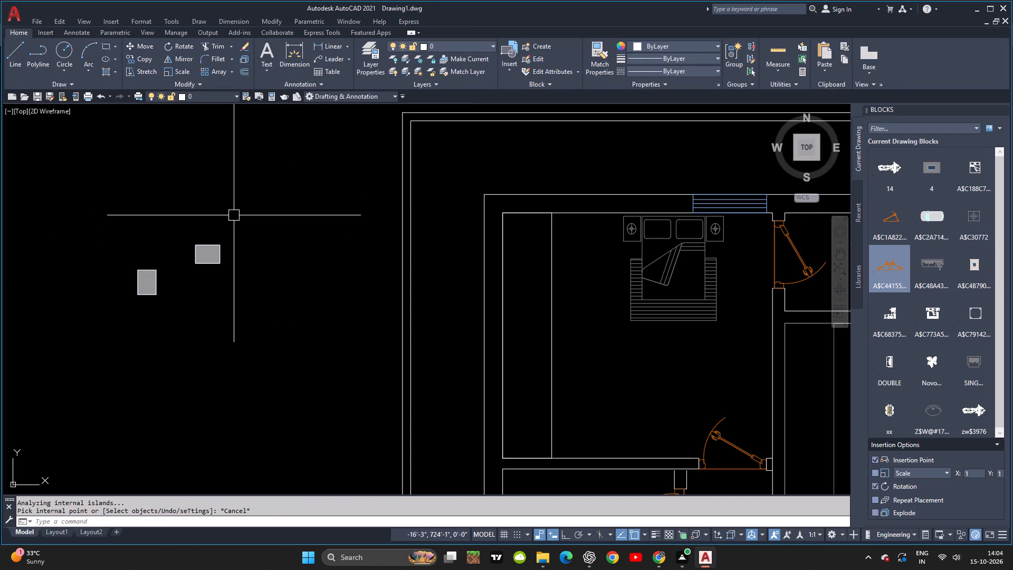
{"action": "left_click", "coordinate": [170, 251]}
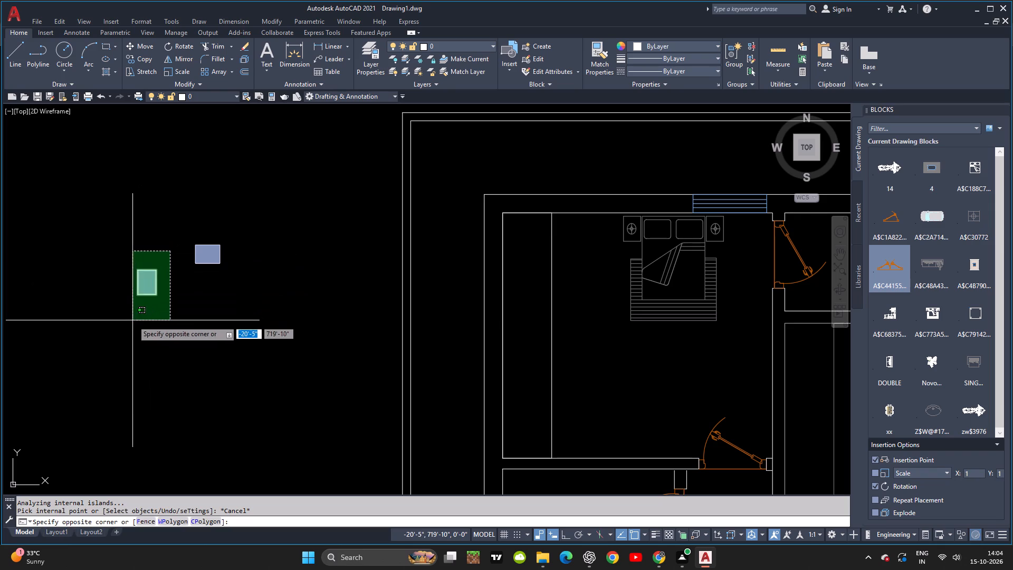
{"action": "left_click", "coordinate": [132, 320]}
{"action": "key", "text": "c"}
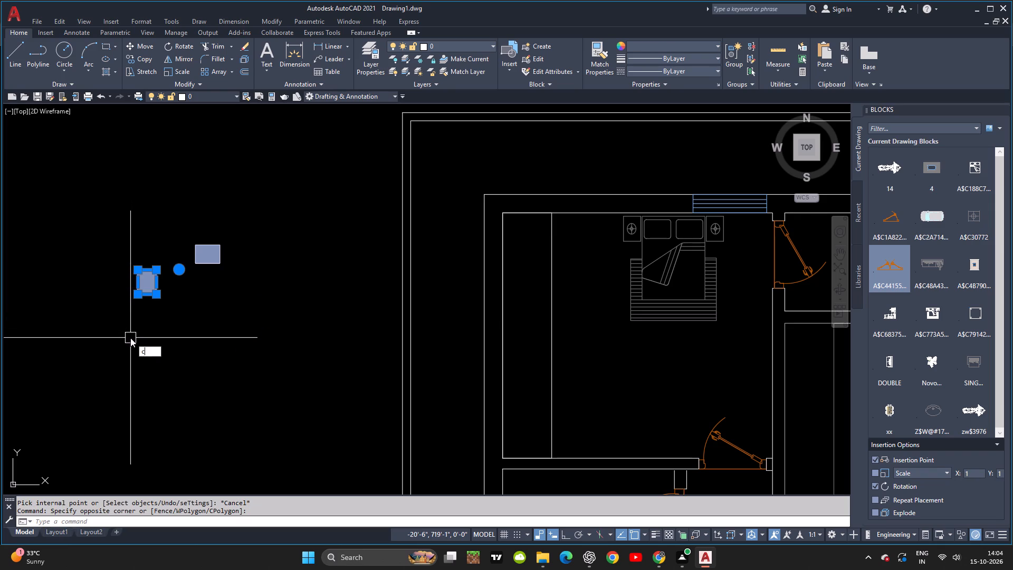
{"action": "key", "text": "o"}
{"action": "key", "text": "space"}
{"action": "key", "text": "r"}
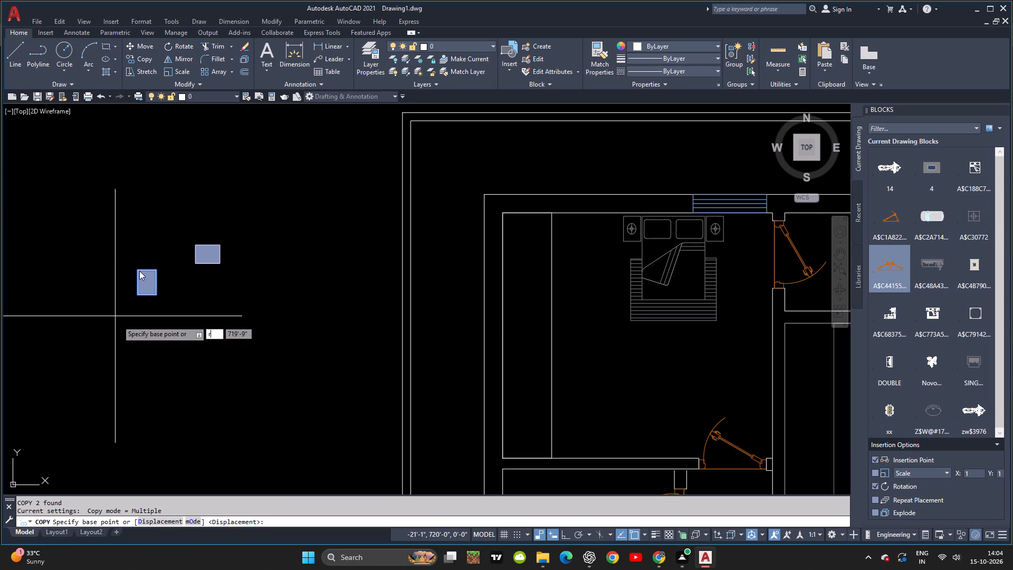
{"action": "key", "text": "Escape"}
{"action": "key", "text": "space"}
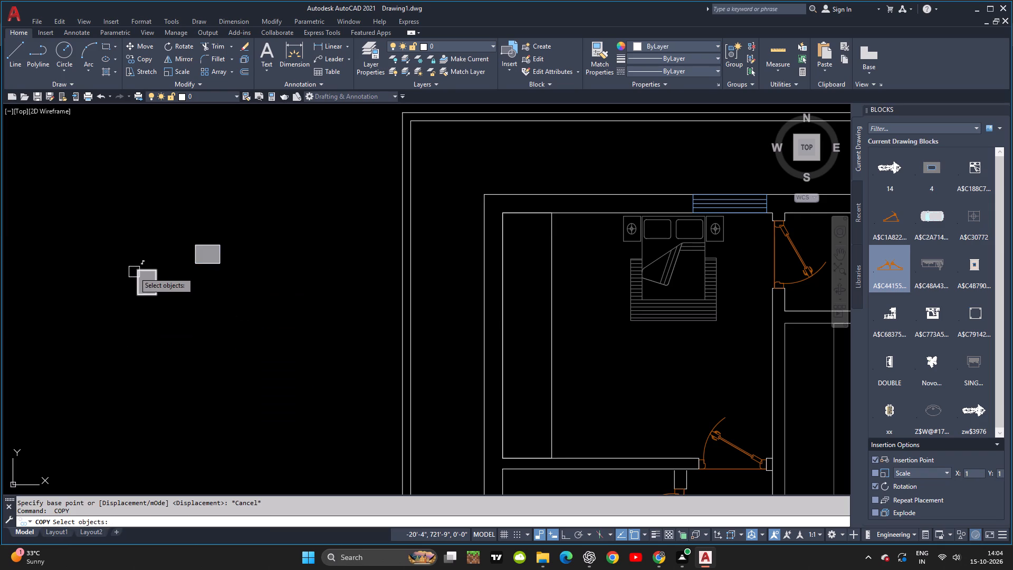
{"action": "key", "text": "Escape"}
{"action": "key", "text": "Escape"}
Copy the upright hatched column by its upper-left corner to the master bedroom's outer-wall corner at the plan's top left.
{"action": "key", "text": "c"}
{"action": "key", "text": "o"}
{"action": "key", "text": "space"}
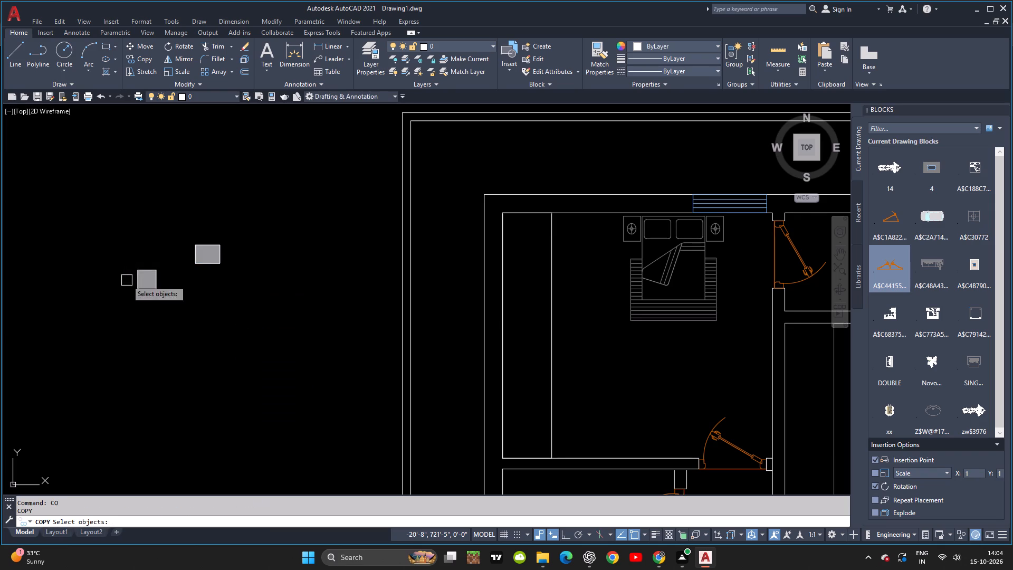
{"action": "left_click", "coordinate": [157, 249]}
{"action": "left_click", "coordinate": [128, 316]}
{"action": "key", "text": "space"}
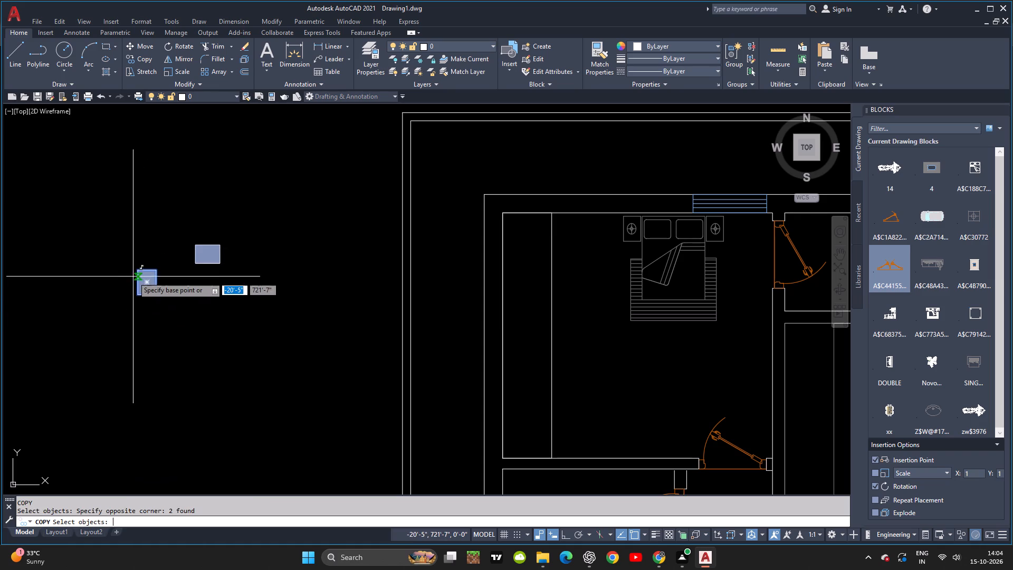
{"action": "left_click", "coordinate": [136, 267]}
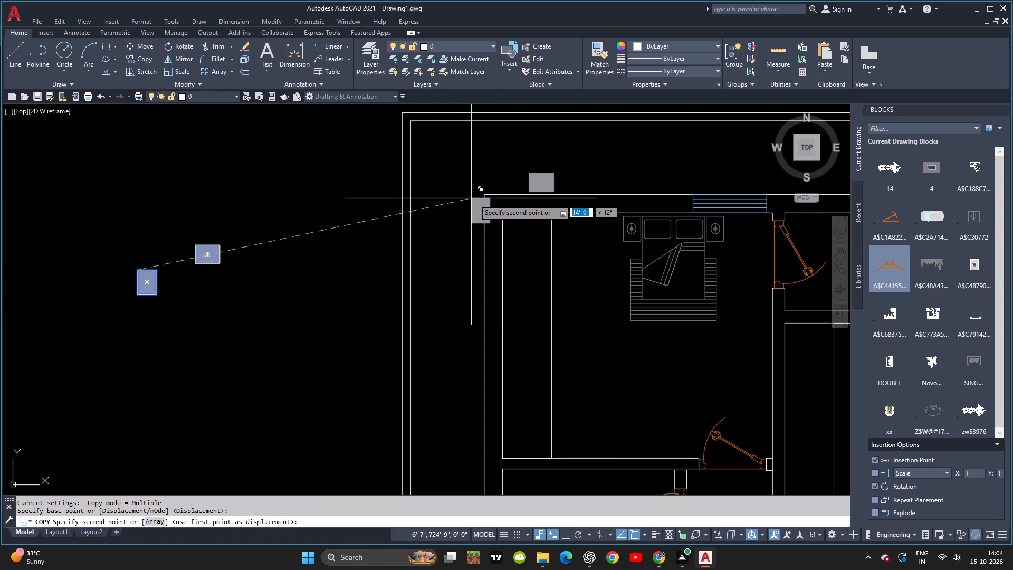
{"action": "scroll", "coordinate": [582, 234], "scroll_direction": "down", "scroll_amount": 3}
{"action": "middle_click_drag", "start_coordinate": [557, 224], "coordinate": [522, 203]}
Following the reference image, place another column copy in the left outer wall, between the toilet window and the dining window.
{"action": "key", "text": "alt+Tab"}
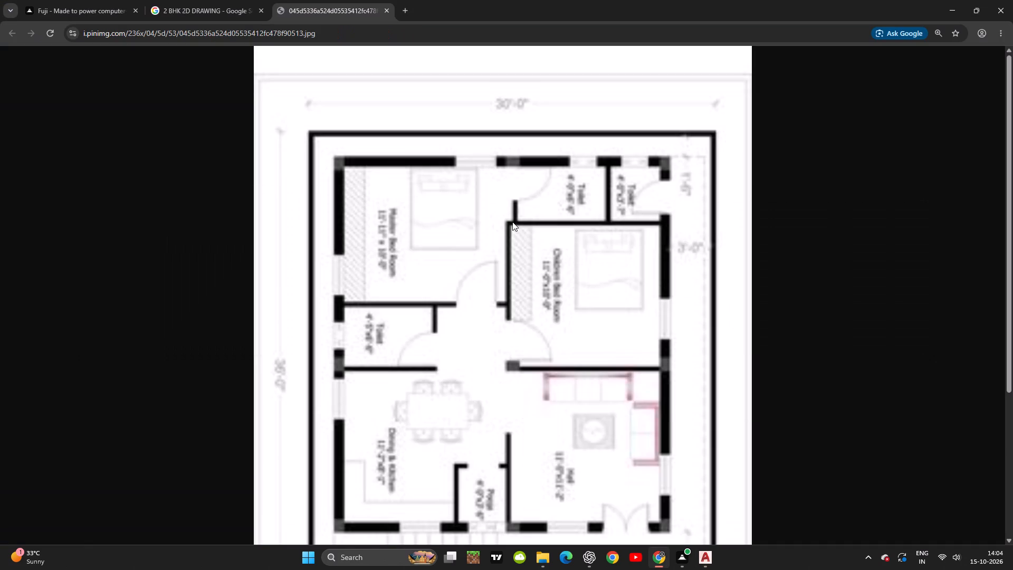
{"action": "key", "text": "alt+Tab"}
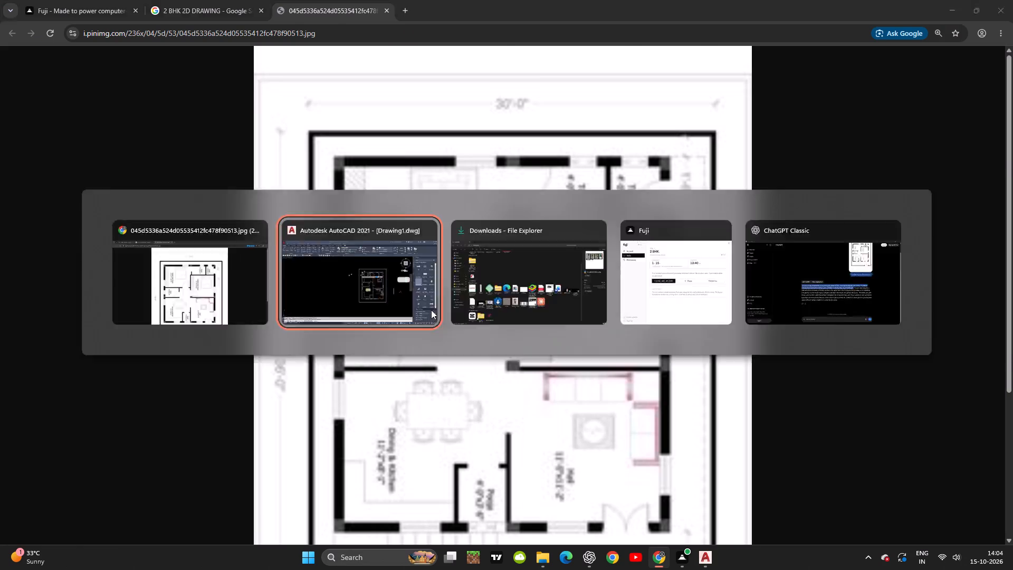
{"action": "scroll", "coordinate": [528, 311], "scroll_direction": "up", "scroll_amount": 4}
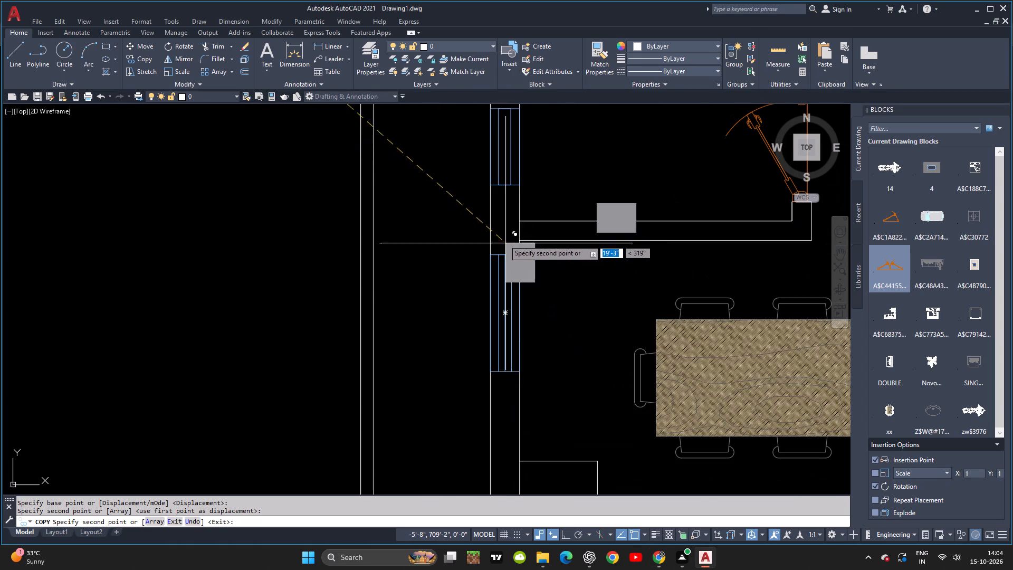
{"action": "middle_click_drag", "start_coordinate": [501, 222], "coordinate": [506, 272]}
{"action": "scroll", "coordinate": [500, 262], "scroll_direction": "up", "scroll_amount": 3}
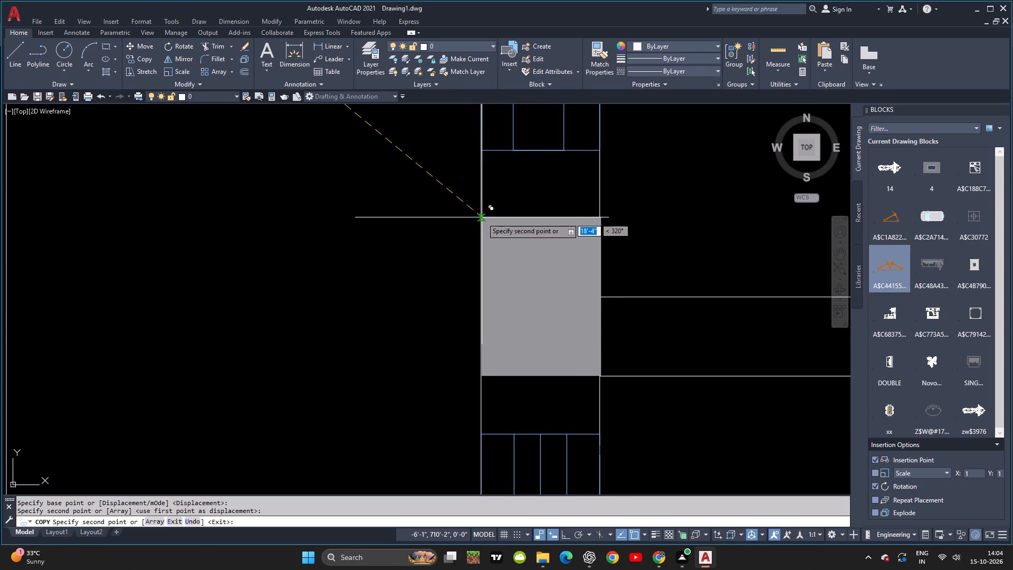
{"action": "left_click", "coordinate": [481, 217]}
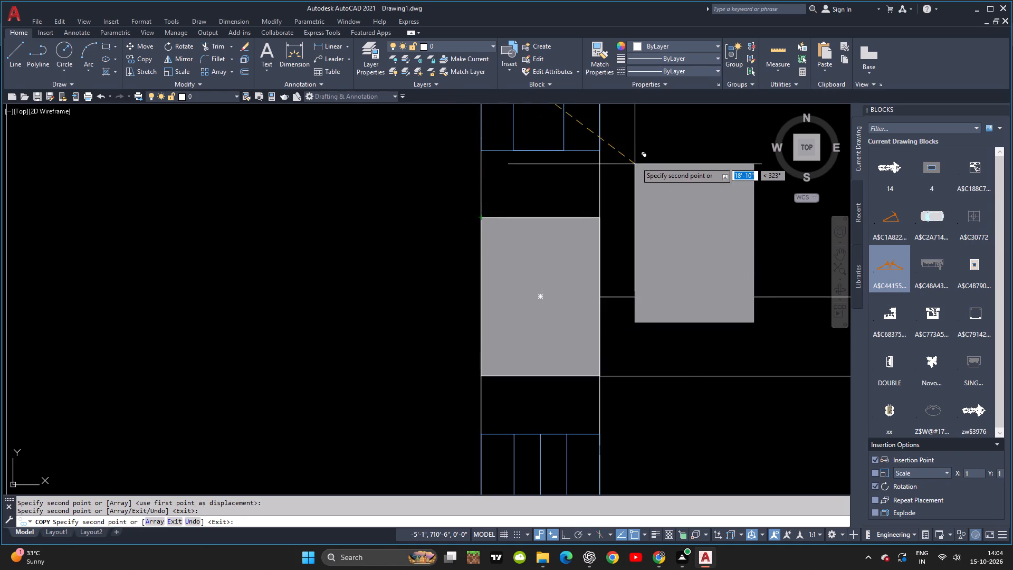
Check the reference image and place another upright column copy at the plan's top-right outer-wall corner, above the small toilet's door.
{"action": "type", "text": "8i"}
{"action": "scroll", "coordinate": [630, 172], "scroll_direction": "down", "scroll_amount": 3}
{"action": "middle_click_drag", "start_coordinate": [567, 170], "coordinate": [464, 161]}
{"action": "scroll", "coordinate": [434, 271], "scroll_direction": "down", "scroll_amount": 3}
{"action": "middle_click_drag", "start_coordinate": [415, 267], "coordinate": [361, 273]}
{"action": "key", "text": "alt+Tab"}
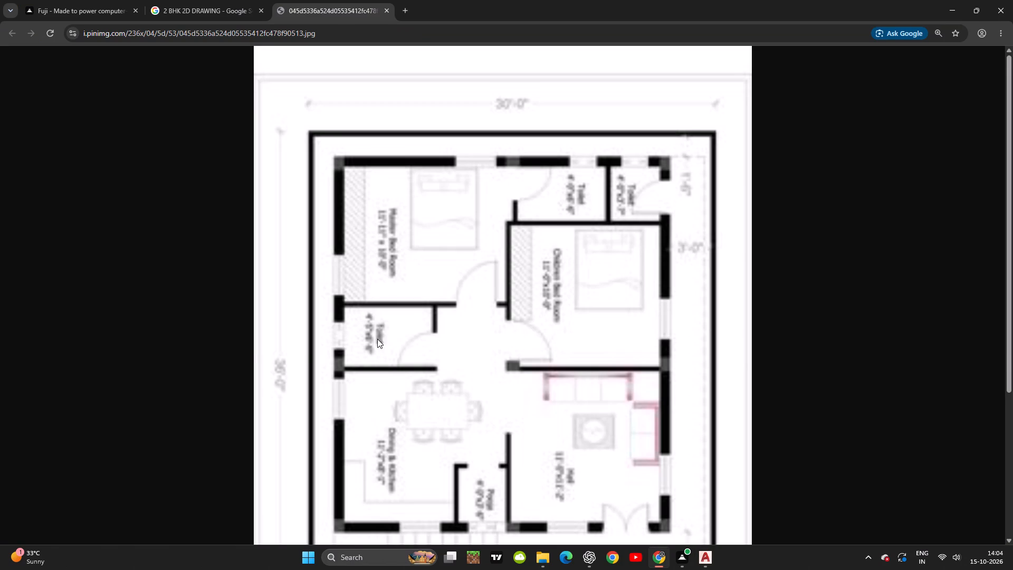
{"action": "key", "text": "alt+Tab"}
{"action": "scroll", "coordinate": [472, 326], "scroll_direction": "down", "scroll_amount": 1}
{"action": "middle_click_drag", "start_coordinate": [454, 321], "coordinate": [378, 310]}
{"action": "key", "text": "alt+Tab"}
{"action": "key", "text": "alt+Tab"}
{"action": "scroll", "coordinate": [454, 172], "scroll_direction": "up", "scroll_amount": 2}
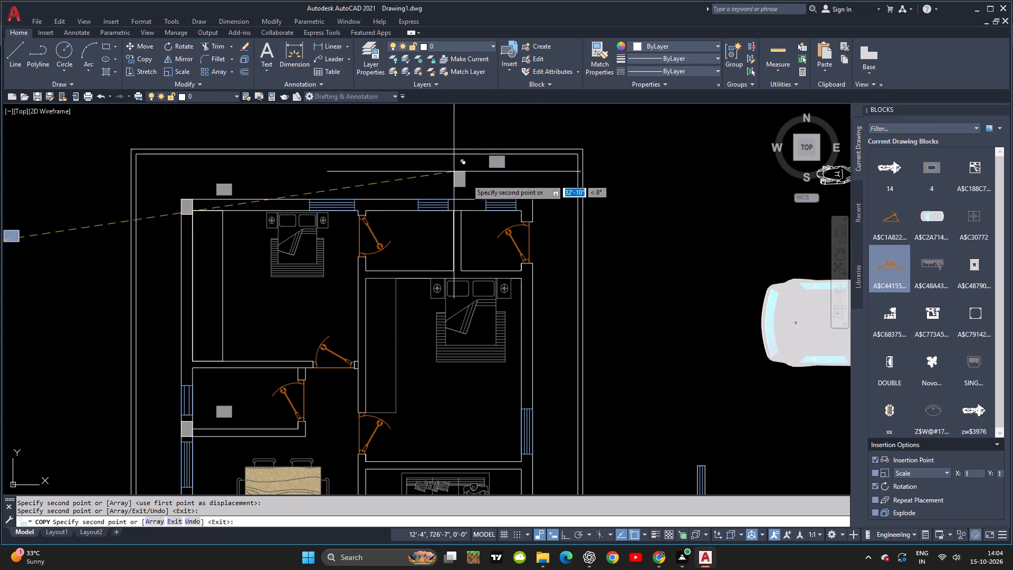
{"action": "scroll", "coordinate": [545, 203], "scroll_direction": "up", "scroll_amount": 4}
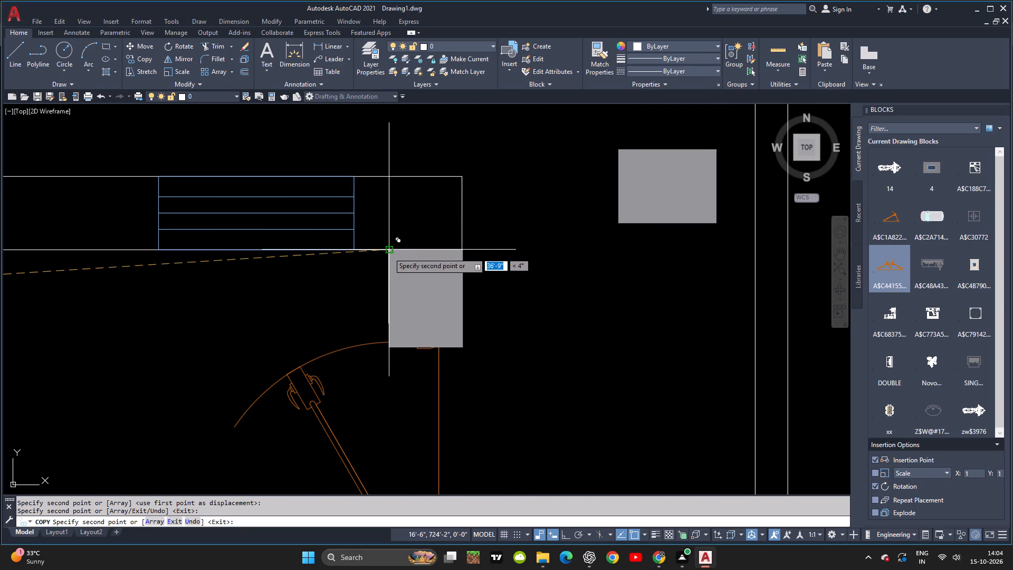
{"action": "left_click", "coordinate": [387, 177]}
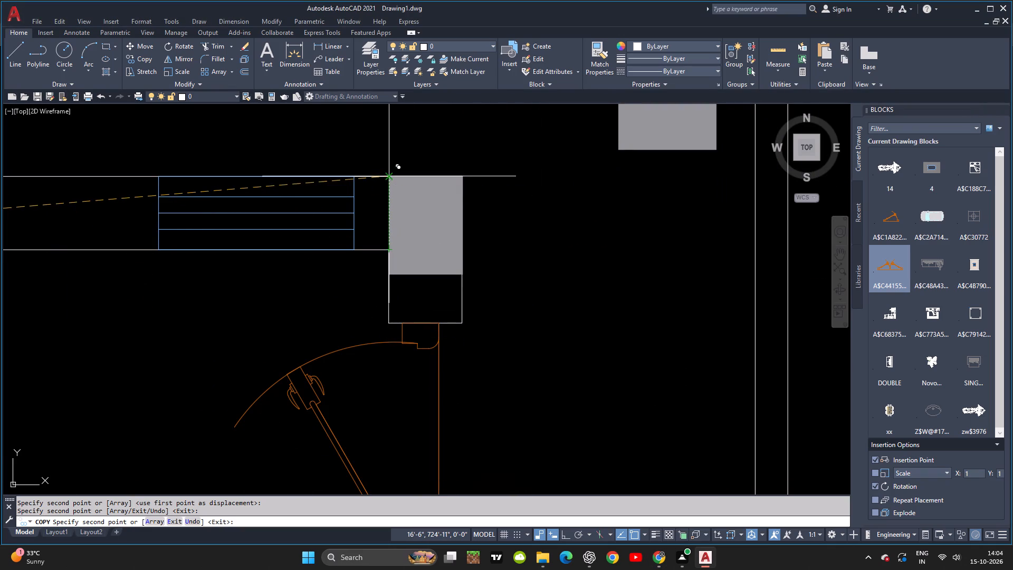
Following the reference image, place an upright column copy in the right outer wall at the children's bedroom and hall partition, directly below the bedroom window.
{"action": "scroll", "coordinate": [431, 232], "scroll_direction": "down", "scroll_amount": 5}
{"action": "scroll", "coordinate": [459, 296], "scroll_direction": "down", "scroll_amount": 1}
{"action": "middle_click_drag", "start_coordinate": [455, 302], "coordinate": [412, 253]}
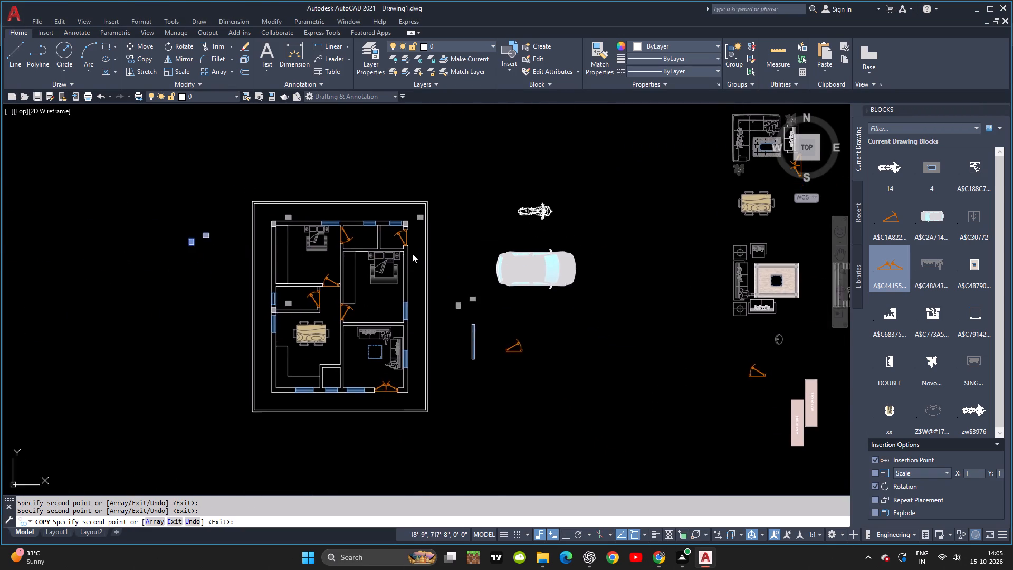
{"action": "key", "text": "alt+Tab"}
{"action": "scroll", "coordinate": [422, 294], "scroll_direction": "down", "scroll_amount": 3}
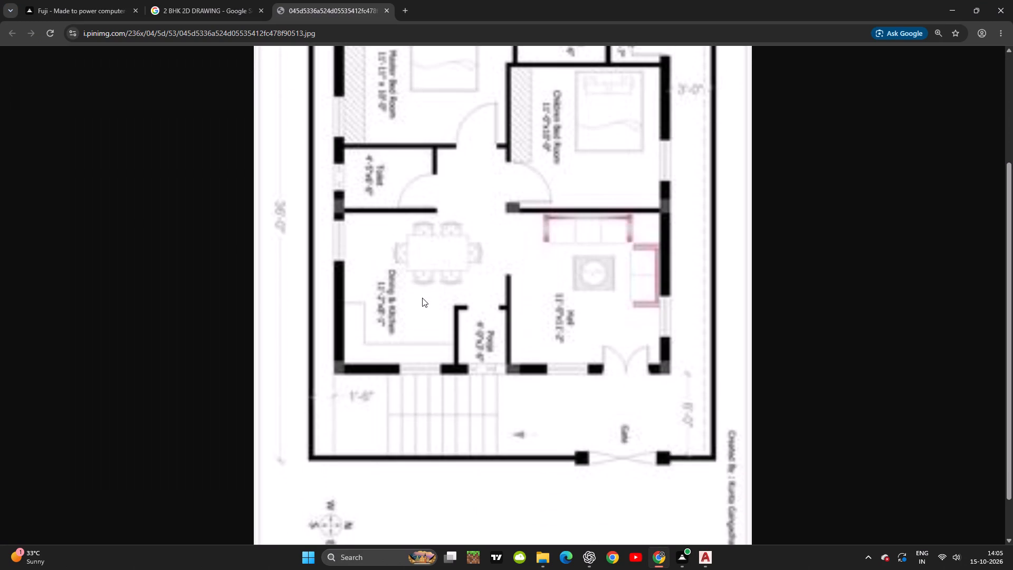
{"action": "key", "text": "alt+Tab"}
{"action": "scroll", "coordinate": [422, 297], "scroll_direction": "down", "scroll_amount": 3}
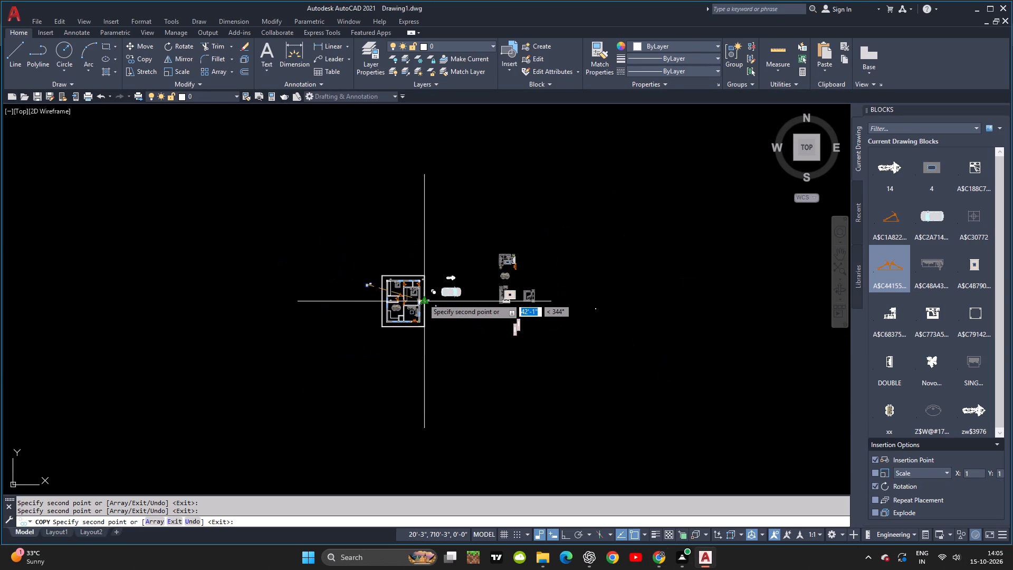
{"action": "scroll", "coordinate": [424, 289], "scroll_direction": "up", "scroll_amount": 2}
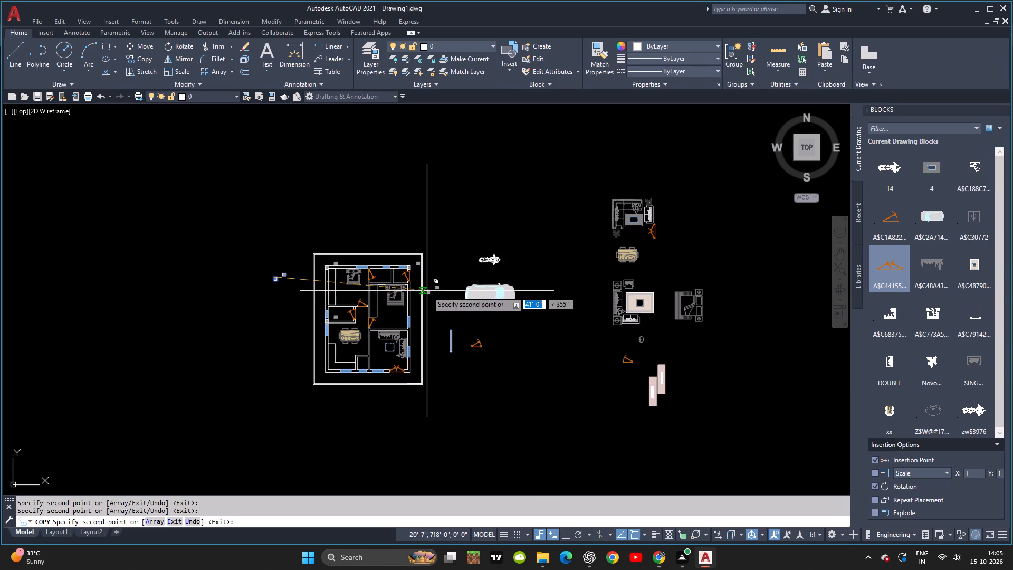
{"action": "scroll", "coordinate": [412, 272], "scroll_direction": "up", "scroll_amount": 3}
{"action": "scroll", "coordinate": [415, 302], "scroll_direction": "down", "scroll_amount": 1}
{"action": "middle_click_drag", "start_coordinate": [412, 299], "coordinate": [404, 215]}
{"action": "key", "text": "alt+Tab"}
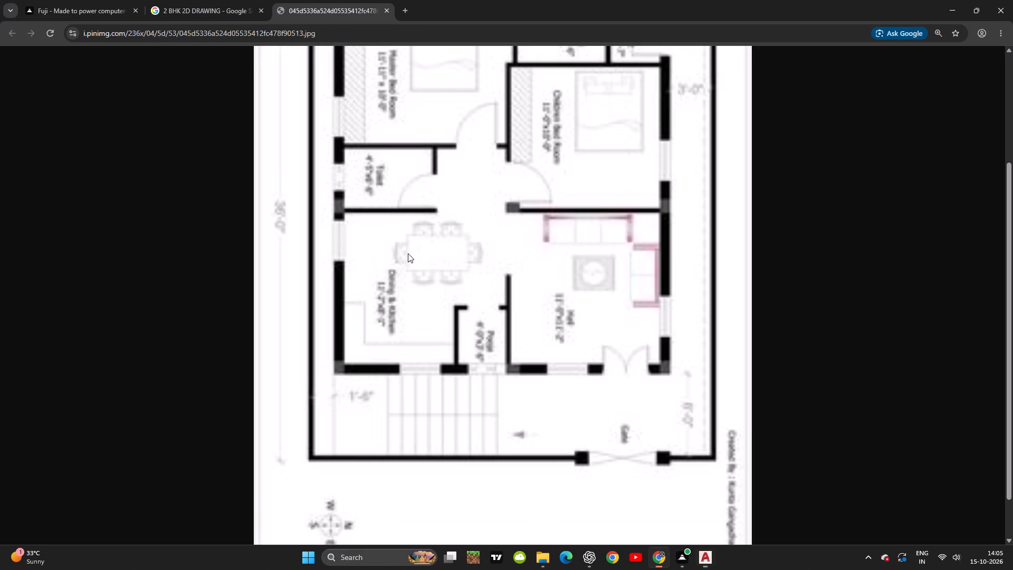
{"action": "scroll", "coordinate": [580, 253], "scroll_direction": "up", "scroll_amount": 3}
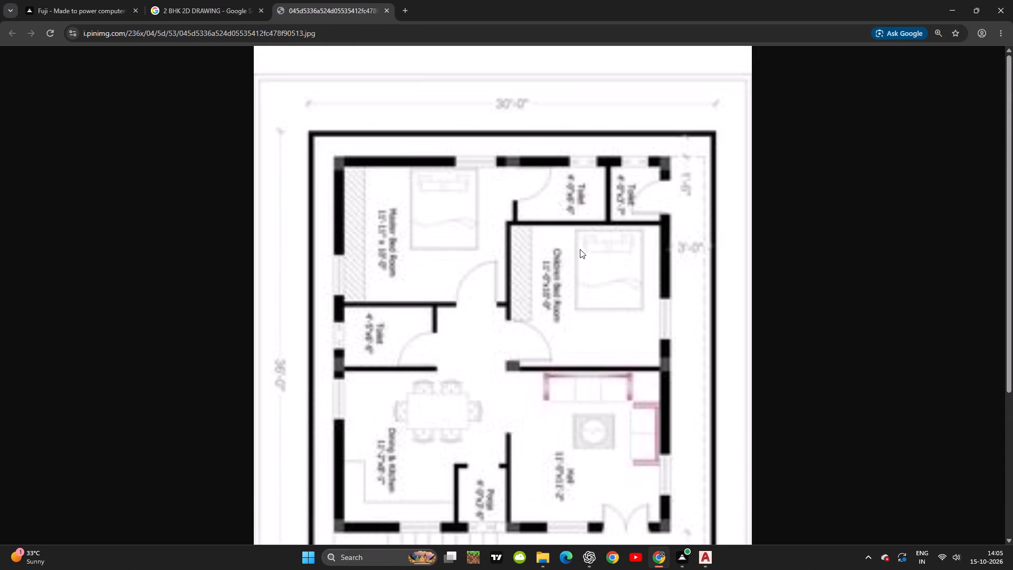
{"action": "key", "text": "alt+Tab"}
{"action": "scroll", "coordinate": [398, 359], "scroll_direction": "up", "scroll_amount": 2}
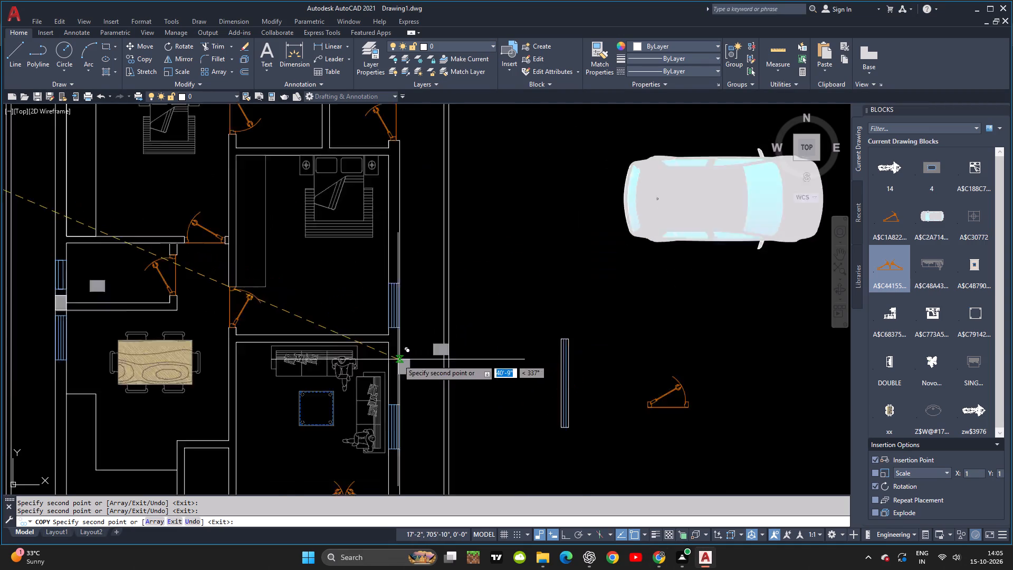
{"action": "scroll", "coordinate": [398, 359], "scroll_direction": "up", "scroll_amount": 2}
{"action": "scroll", "coordinate": [357, 244], "scroll_direction": "up", "scroll_amount": 1}
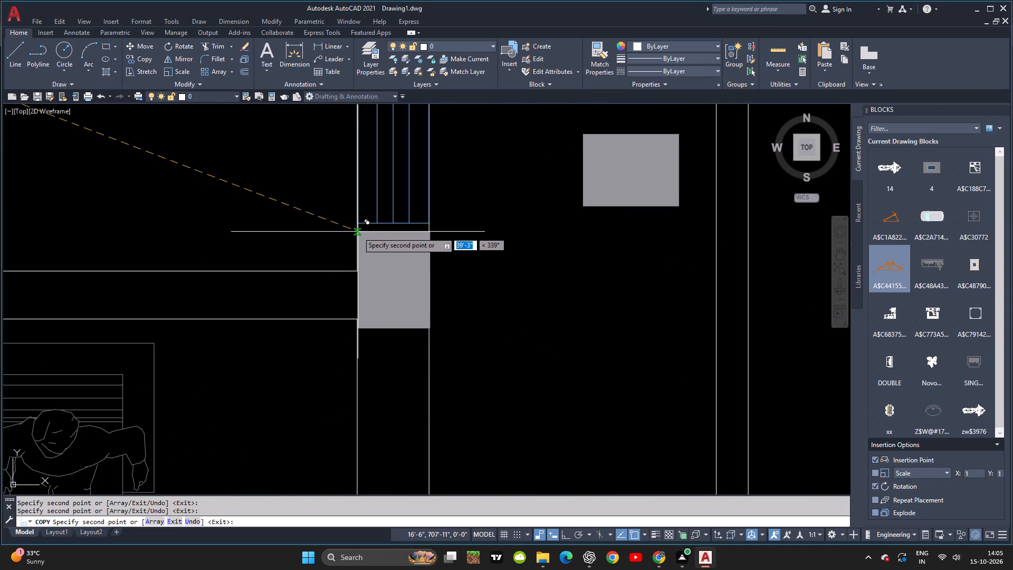
{"action": "left_click", "coordinate": [358, 225]}
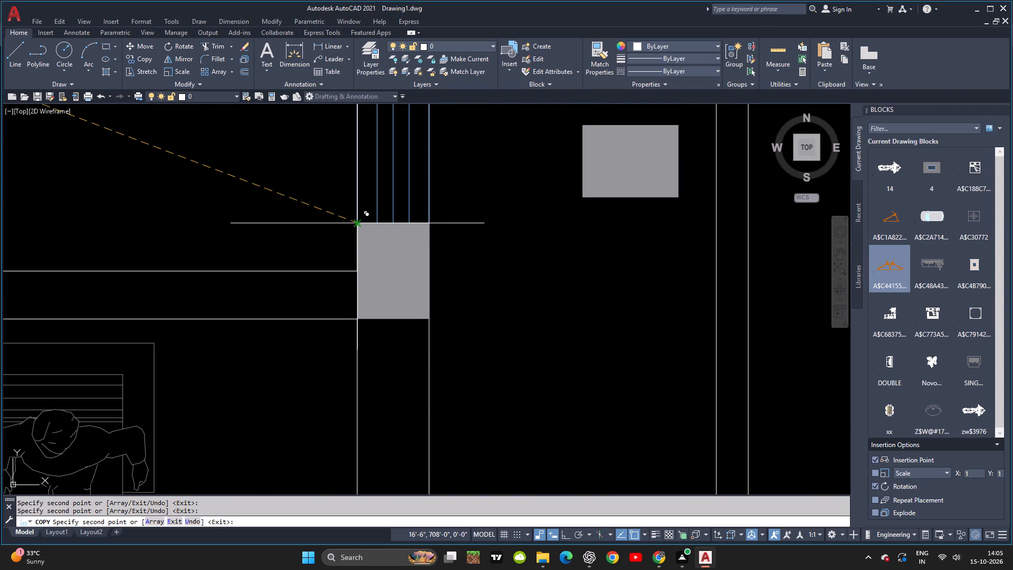
Place another upright column copy at the plan's bottom-right outer-wall corner, beside the hall's double door, as in the reference image.
{"action": "scroll", "coordinate": [394, 319], "scroll_direction": "down", "scroll_amount": 3}
{"action": "middle_click_drag", "start_coordinate": [381, 309], "coordinate": [370, 300]}
{"action": "middle_click", "coordinate": [363, 296]}
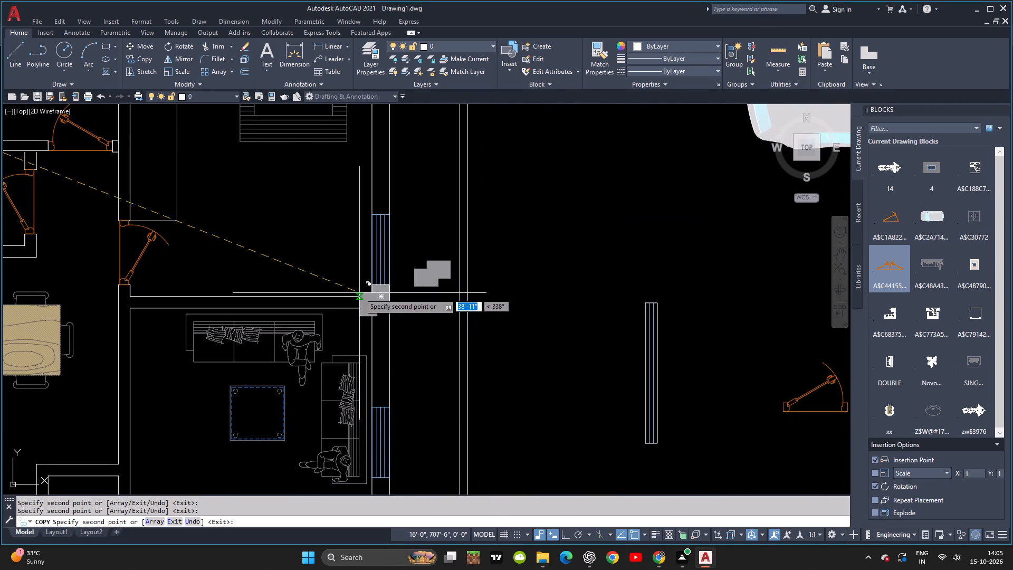
{"action": "key", "text": "alt+Tab"}
{"action": "key", "text": "alt+Tab"}
{"action": "scroll", "coordinate": [359, 297], "scroll_direction": "down", "scroll_amount": 1}
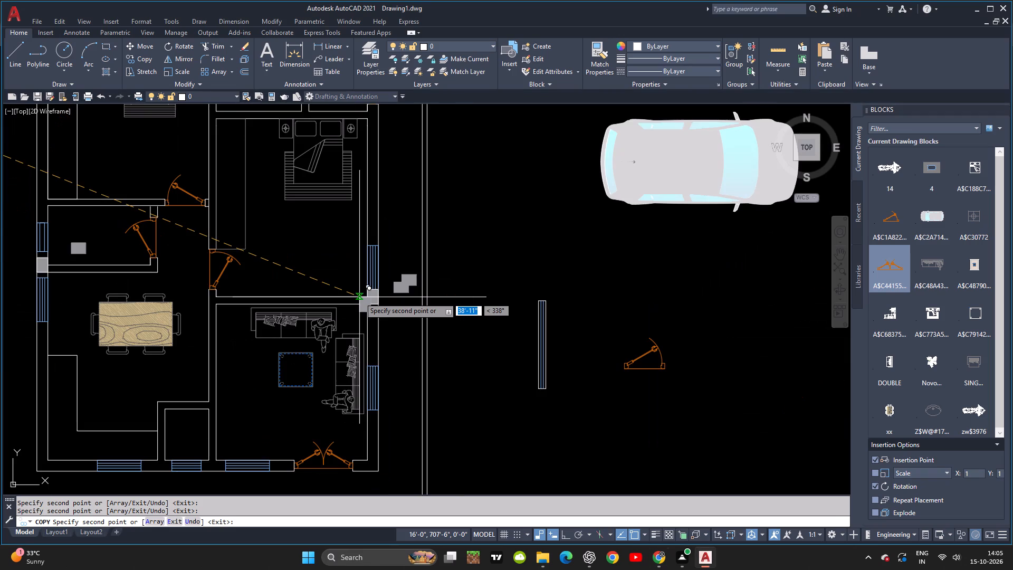
{"action": "middle_click_drag", "start_coordinate": [360, 298], "coordinate": [360, 271]}
{"action": "key", "text": "alt+Tab"}
{"action": "key", "text": "alt+Tab"}
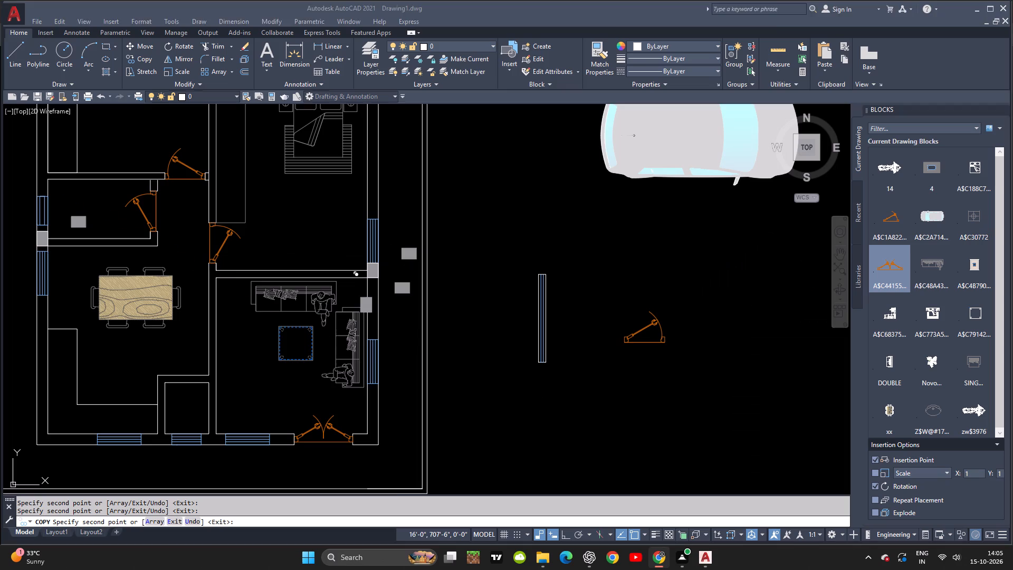
{"action": "scroll", "coordinate": [372, 433], "scroll_direction": "up", "scroll_amount": 3}
{"action": "middle_click_drag", "start_coordinate": [351, 404], "coordinate": [351, 392]}
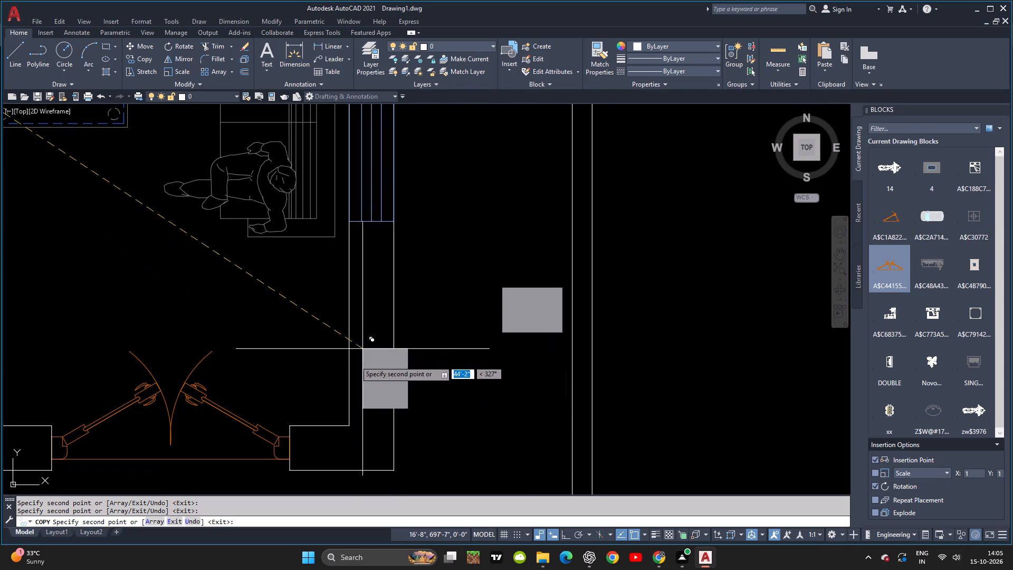
{"action": "middle_click_drag", "start_coordinate": [351, 369], "coordinate": [368, 312]}
{"action": "scroll", "coordinate": [366, 352], "scroll_direction": "up", "scroll_amount": 2}
{"action": "scroll", "coordinate": [366, 352], "scroll_direction": "down", "scroll_amount": 2}
{"action": "middle_click_drag", "start_coordinate": [364, 352], "coordinate": [359, 330]}
{"action": "key", "text": "8"}
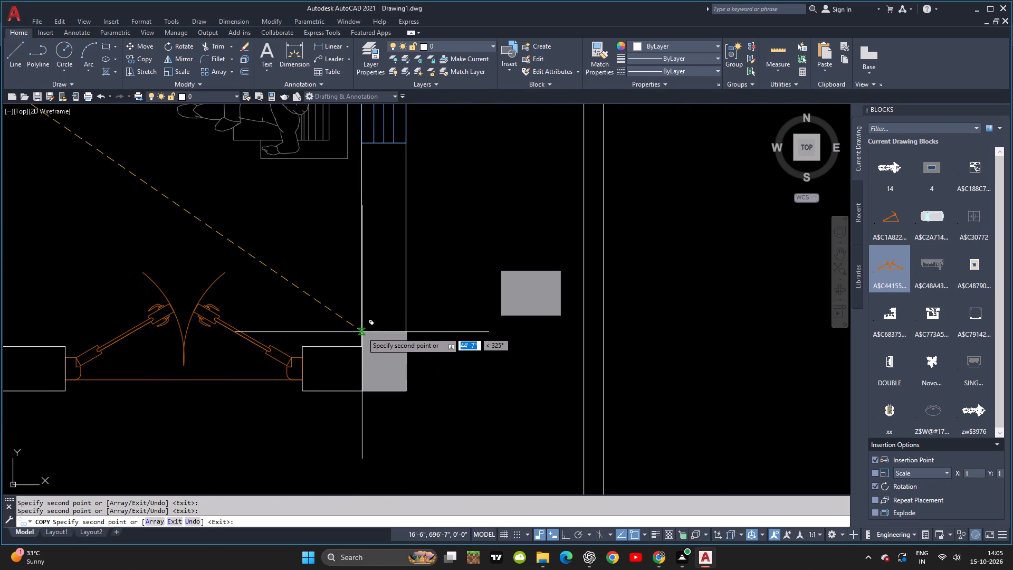
{"action": "scroll", "coordinate": [362, 331], "scroll_direction": "up", "scroll_amount": 2}
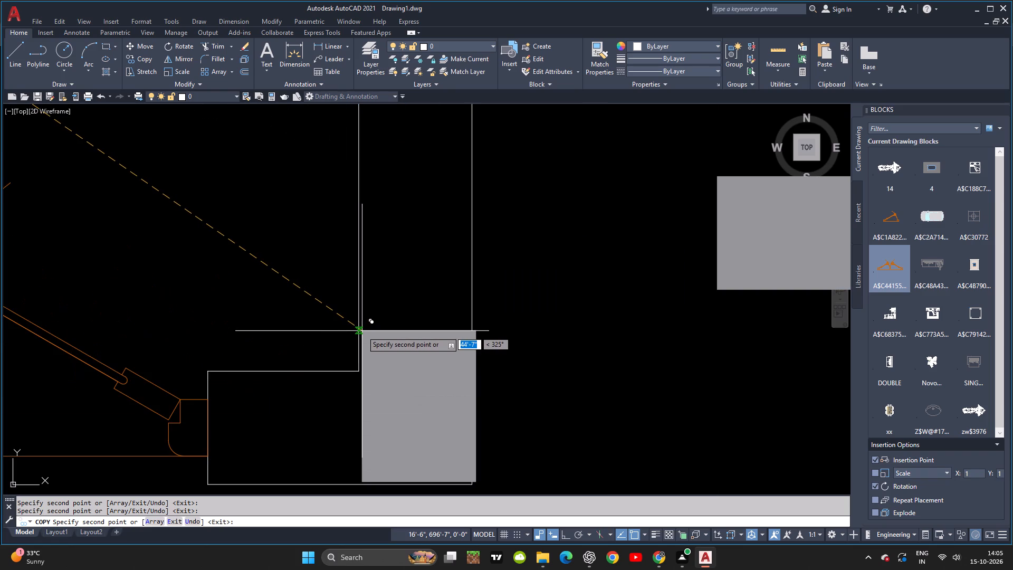
{"action": "middle_click_drag", "start_coordinate": [362, 331], "coordinate": [365, 280]}
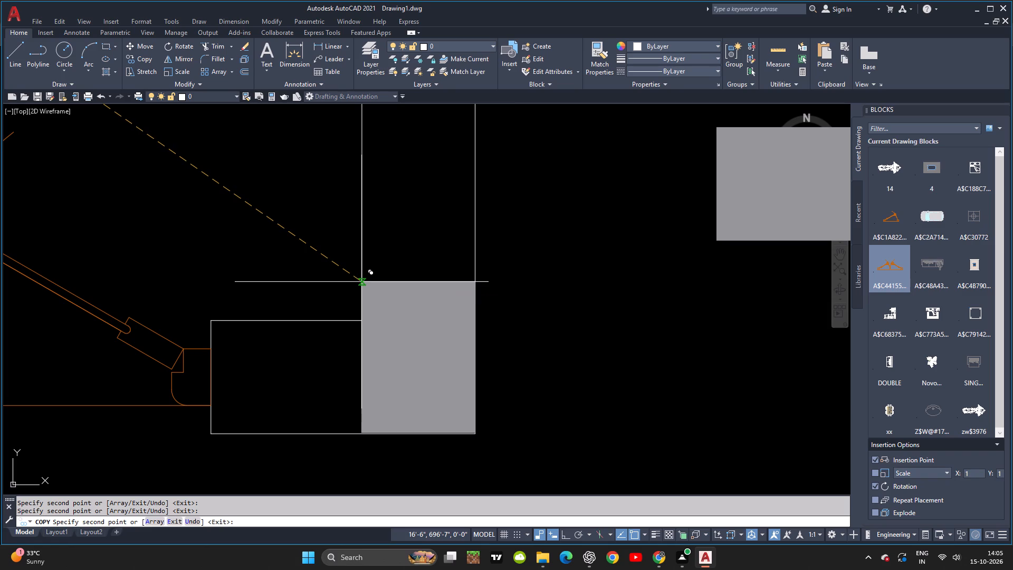
{"action": "left_click", "coordinate": [361, 282]}
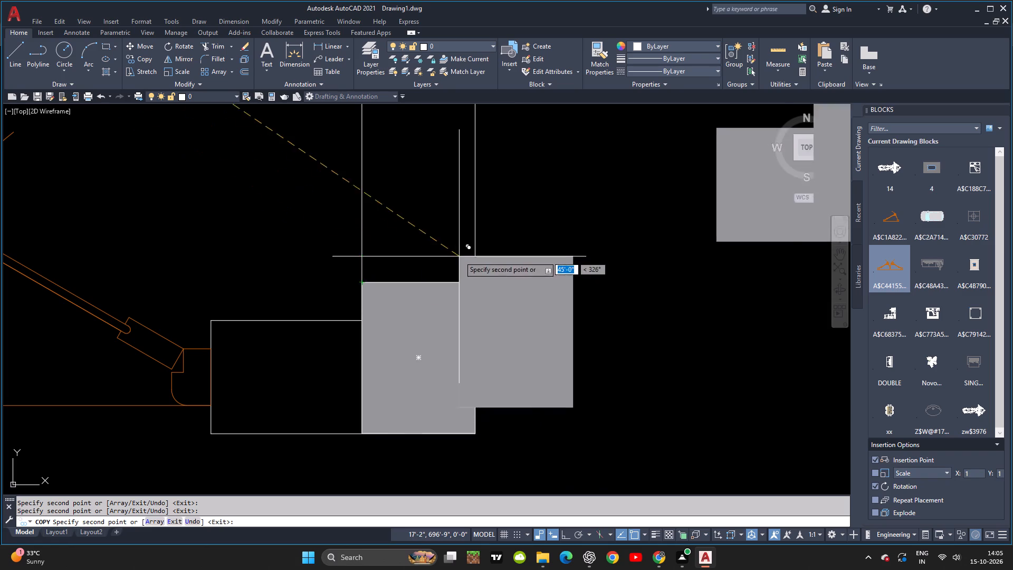
Check the reference image for the remaining column positions and end the copying.
{"action": "scroll", "coordinate": [459, 256], "scroll_direction": "down", "scroll_amount": 2}
{"action": "middle_click_drag", "start_coordinate": [459, 256], "coordinate": [435, 241]}
{"action": "key", "text": "alt+Tab"}
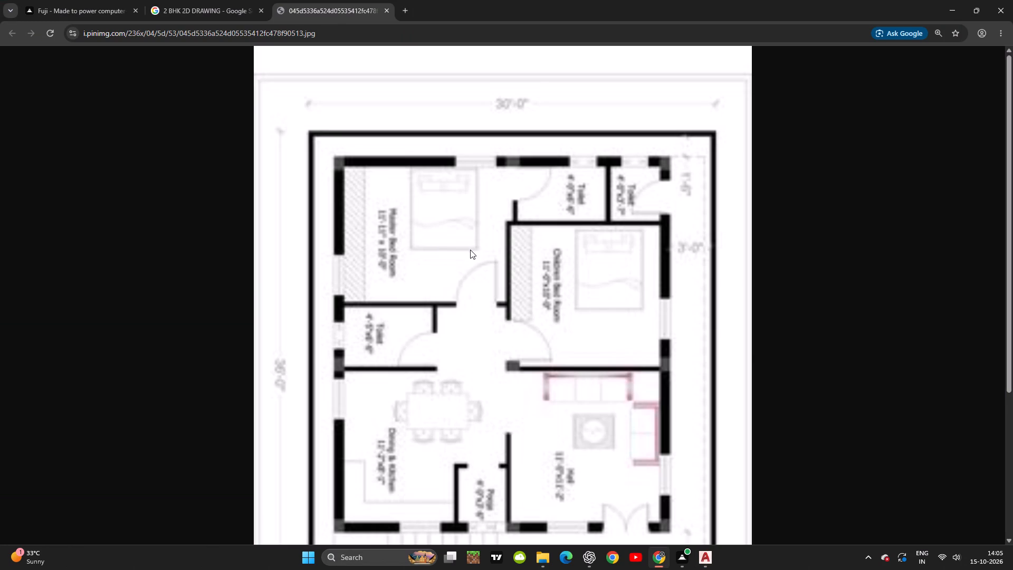
{"action": "key", "text": "alt+Tab"}
{"action": "scroll", "coordinate": [456, 289], "scroll_direction": "down", "scroll_amount": 3}
{"action": "middle_click_drag", "start_coordinate": [476, 308], "coordinate": [486, 350]}
{"action": "scroll", "coordinate": [484, 332], "scroll_direction": "down", "scroll_amount": 1}
{"action": "key", "text": "Escape"}
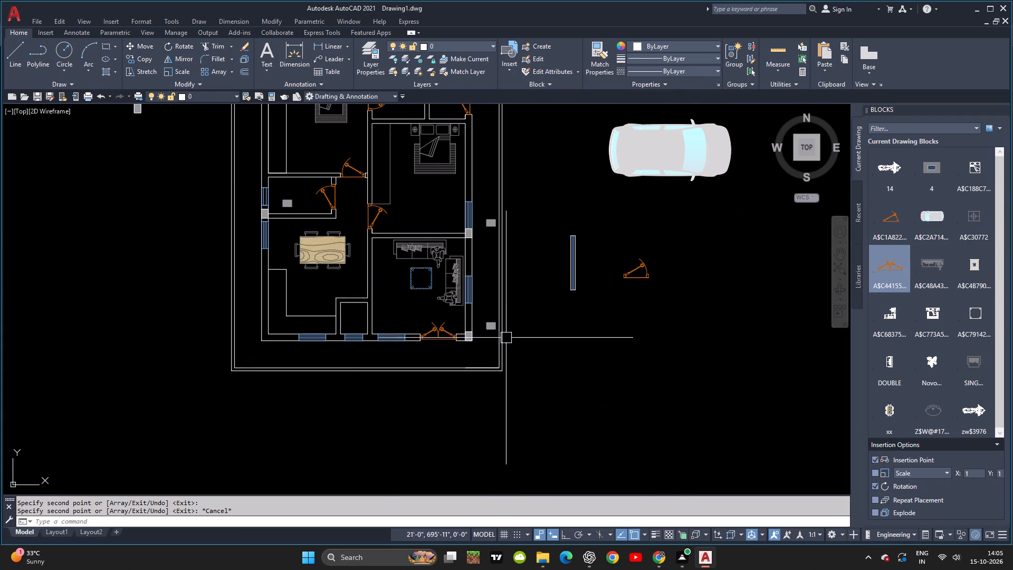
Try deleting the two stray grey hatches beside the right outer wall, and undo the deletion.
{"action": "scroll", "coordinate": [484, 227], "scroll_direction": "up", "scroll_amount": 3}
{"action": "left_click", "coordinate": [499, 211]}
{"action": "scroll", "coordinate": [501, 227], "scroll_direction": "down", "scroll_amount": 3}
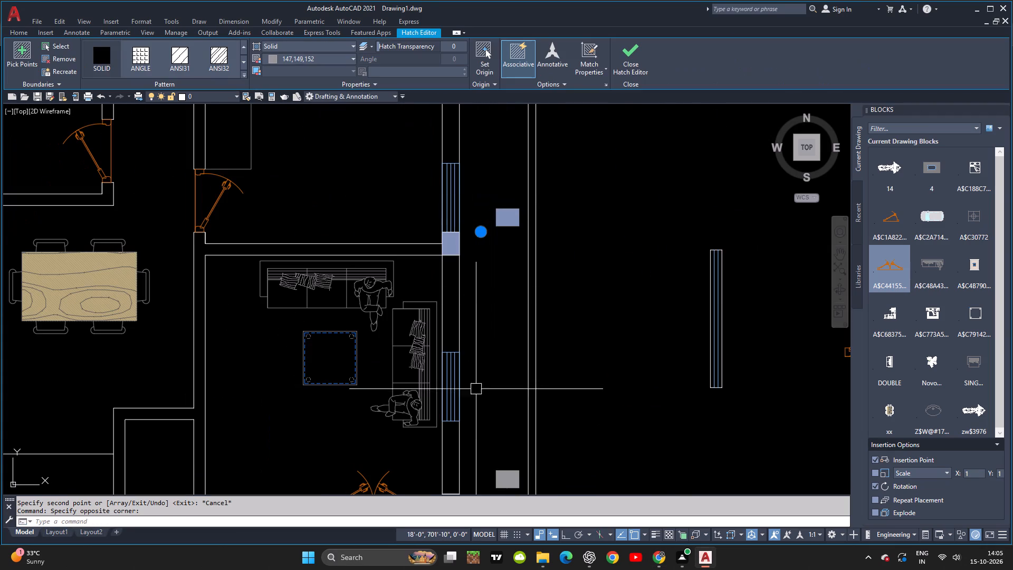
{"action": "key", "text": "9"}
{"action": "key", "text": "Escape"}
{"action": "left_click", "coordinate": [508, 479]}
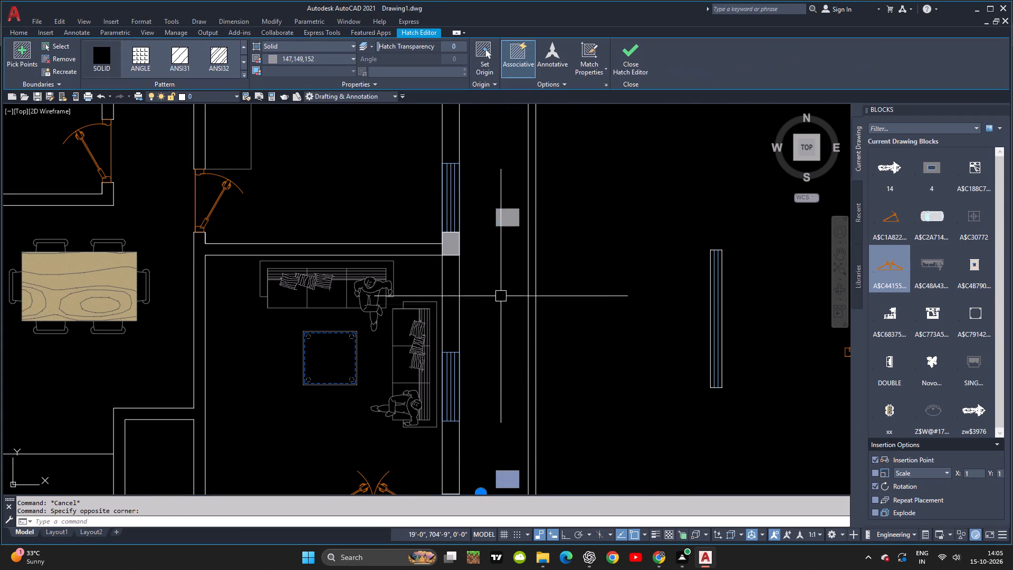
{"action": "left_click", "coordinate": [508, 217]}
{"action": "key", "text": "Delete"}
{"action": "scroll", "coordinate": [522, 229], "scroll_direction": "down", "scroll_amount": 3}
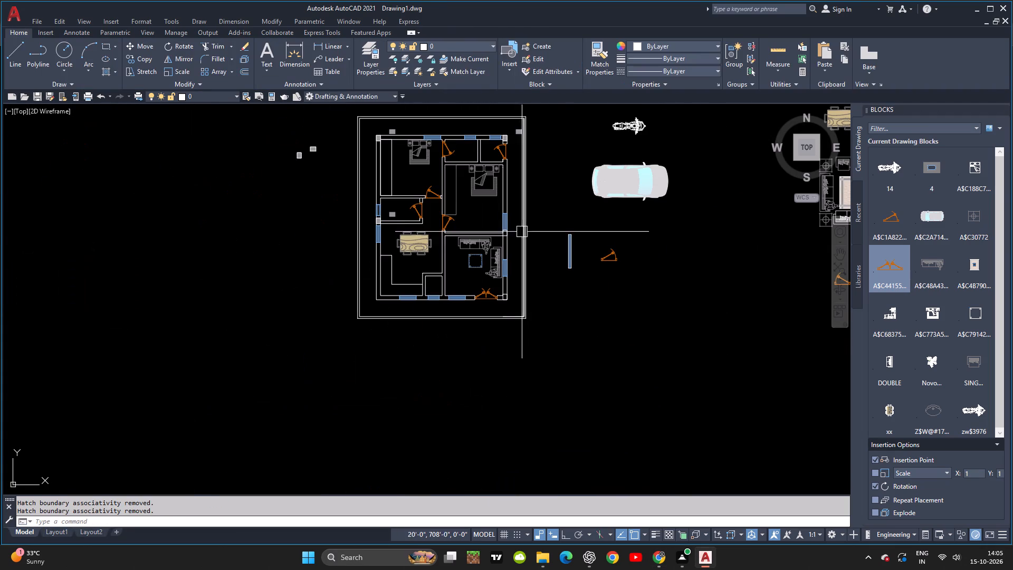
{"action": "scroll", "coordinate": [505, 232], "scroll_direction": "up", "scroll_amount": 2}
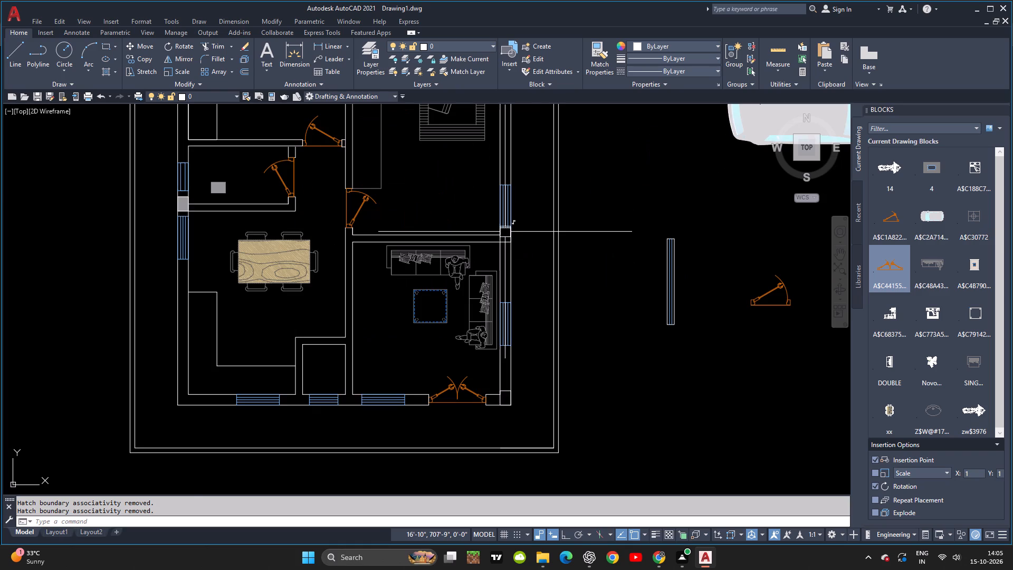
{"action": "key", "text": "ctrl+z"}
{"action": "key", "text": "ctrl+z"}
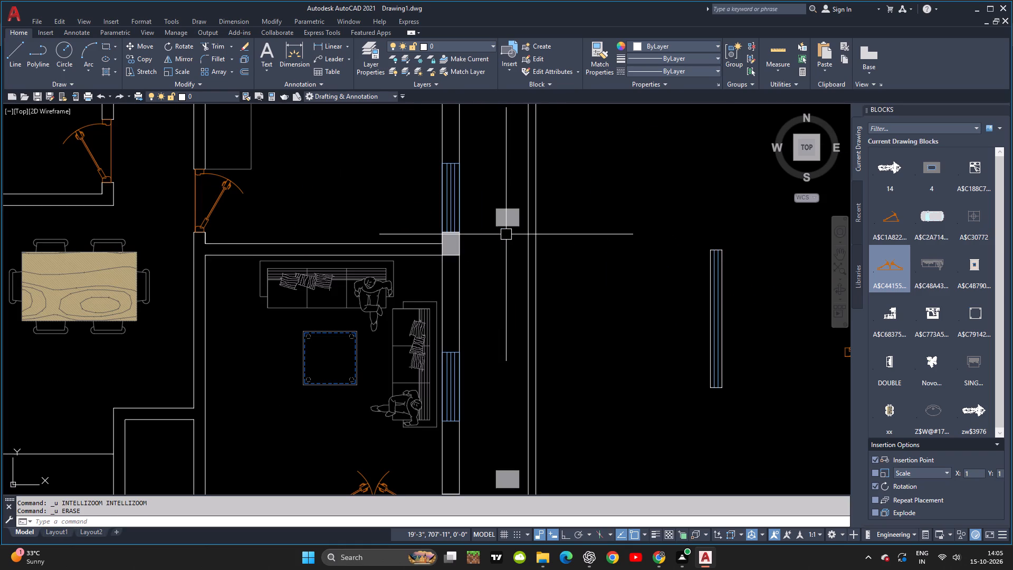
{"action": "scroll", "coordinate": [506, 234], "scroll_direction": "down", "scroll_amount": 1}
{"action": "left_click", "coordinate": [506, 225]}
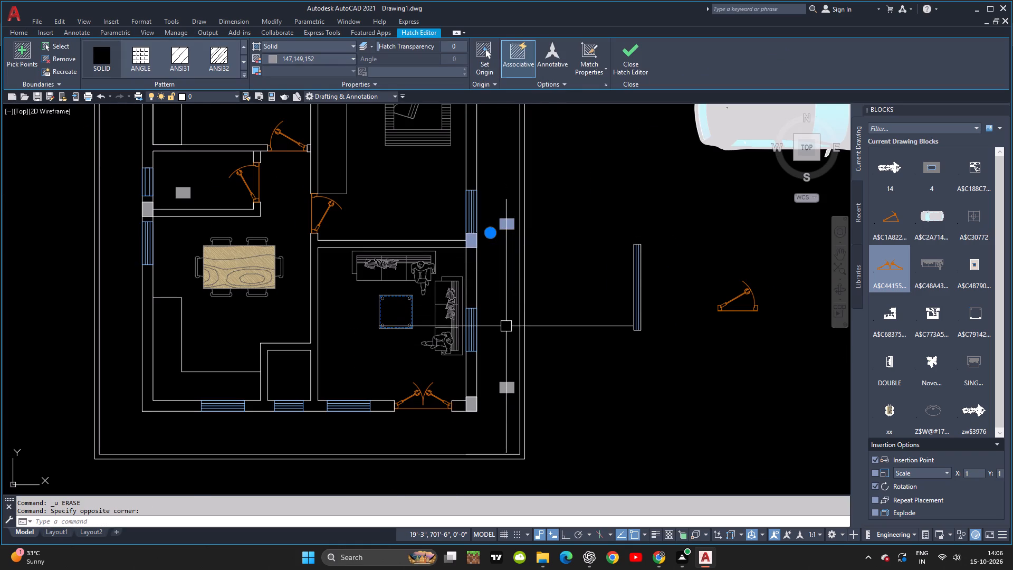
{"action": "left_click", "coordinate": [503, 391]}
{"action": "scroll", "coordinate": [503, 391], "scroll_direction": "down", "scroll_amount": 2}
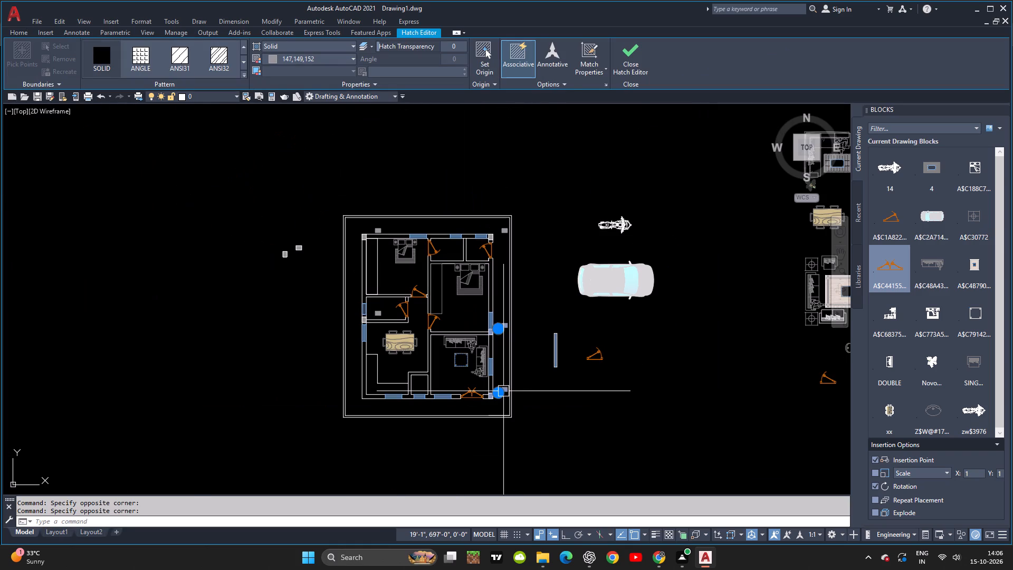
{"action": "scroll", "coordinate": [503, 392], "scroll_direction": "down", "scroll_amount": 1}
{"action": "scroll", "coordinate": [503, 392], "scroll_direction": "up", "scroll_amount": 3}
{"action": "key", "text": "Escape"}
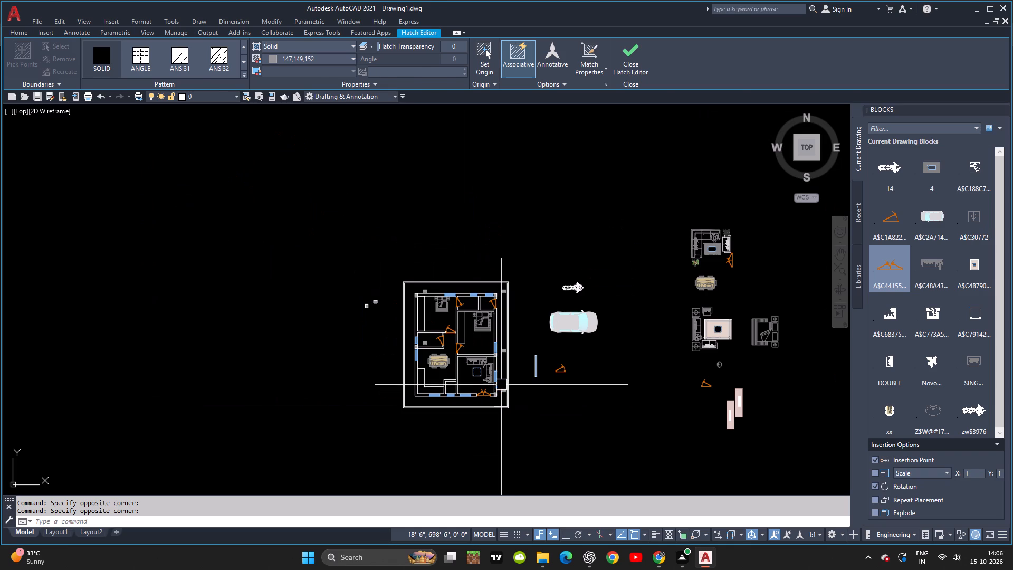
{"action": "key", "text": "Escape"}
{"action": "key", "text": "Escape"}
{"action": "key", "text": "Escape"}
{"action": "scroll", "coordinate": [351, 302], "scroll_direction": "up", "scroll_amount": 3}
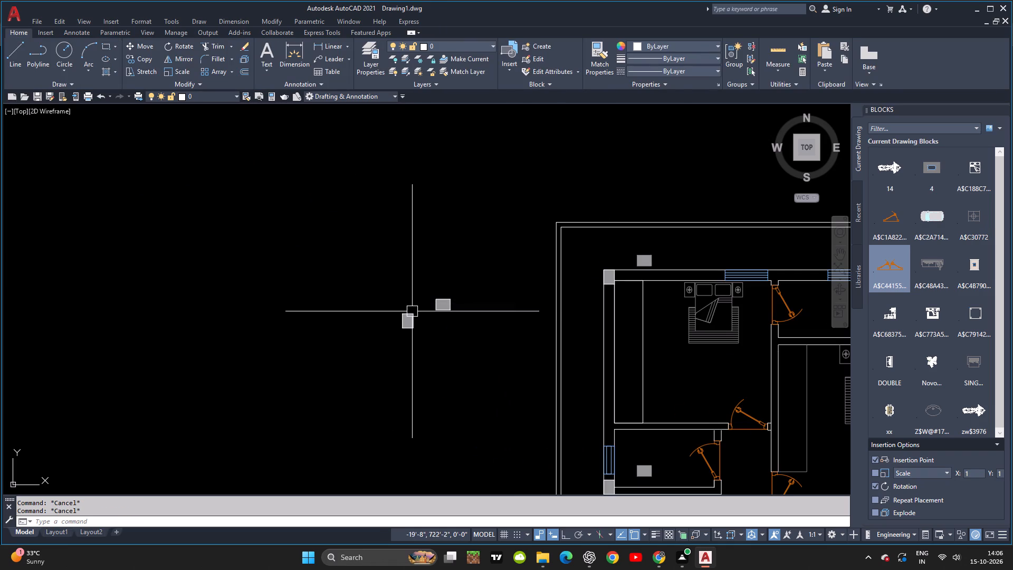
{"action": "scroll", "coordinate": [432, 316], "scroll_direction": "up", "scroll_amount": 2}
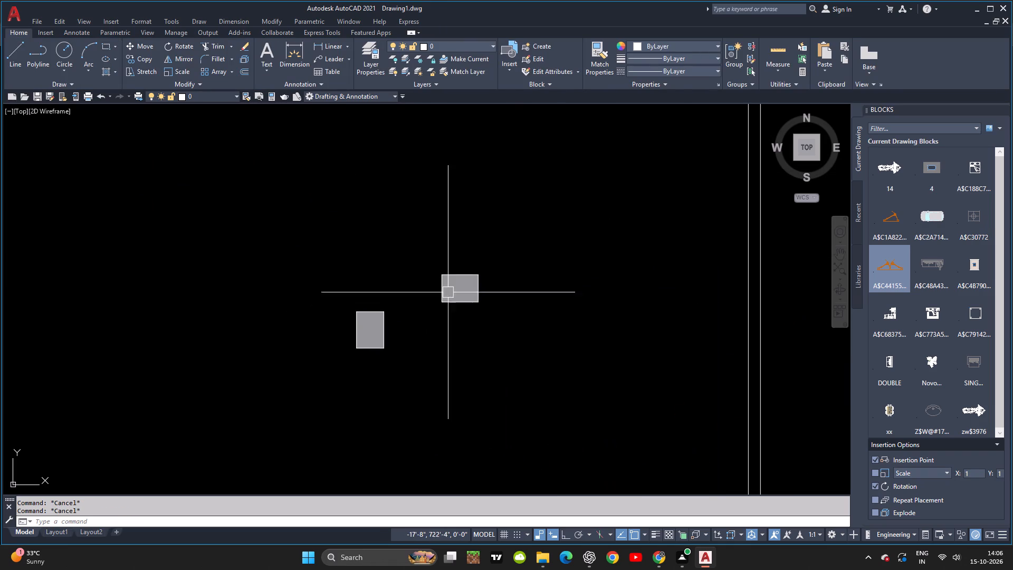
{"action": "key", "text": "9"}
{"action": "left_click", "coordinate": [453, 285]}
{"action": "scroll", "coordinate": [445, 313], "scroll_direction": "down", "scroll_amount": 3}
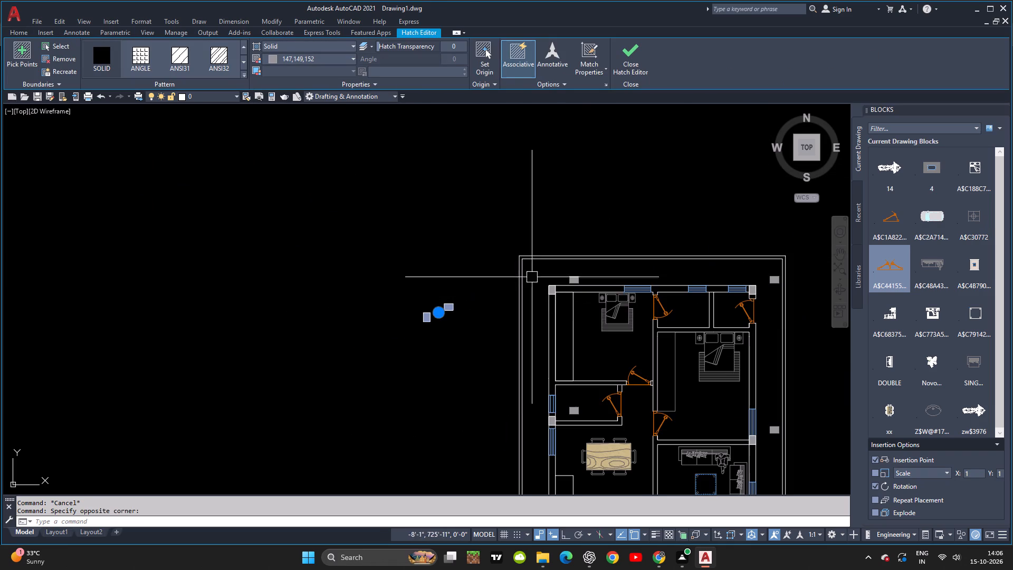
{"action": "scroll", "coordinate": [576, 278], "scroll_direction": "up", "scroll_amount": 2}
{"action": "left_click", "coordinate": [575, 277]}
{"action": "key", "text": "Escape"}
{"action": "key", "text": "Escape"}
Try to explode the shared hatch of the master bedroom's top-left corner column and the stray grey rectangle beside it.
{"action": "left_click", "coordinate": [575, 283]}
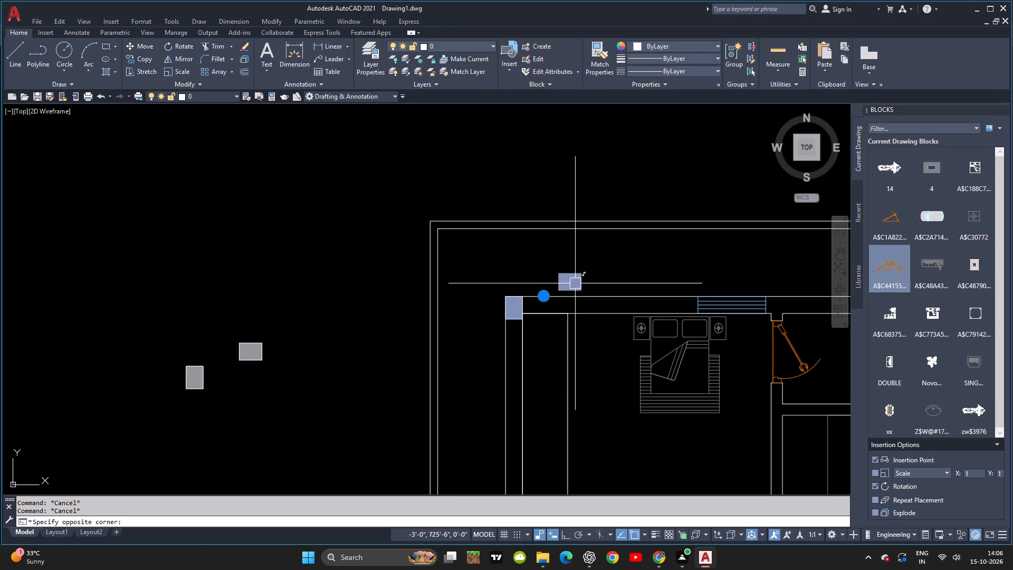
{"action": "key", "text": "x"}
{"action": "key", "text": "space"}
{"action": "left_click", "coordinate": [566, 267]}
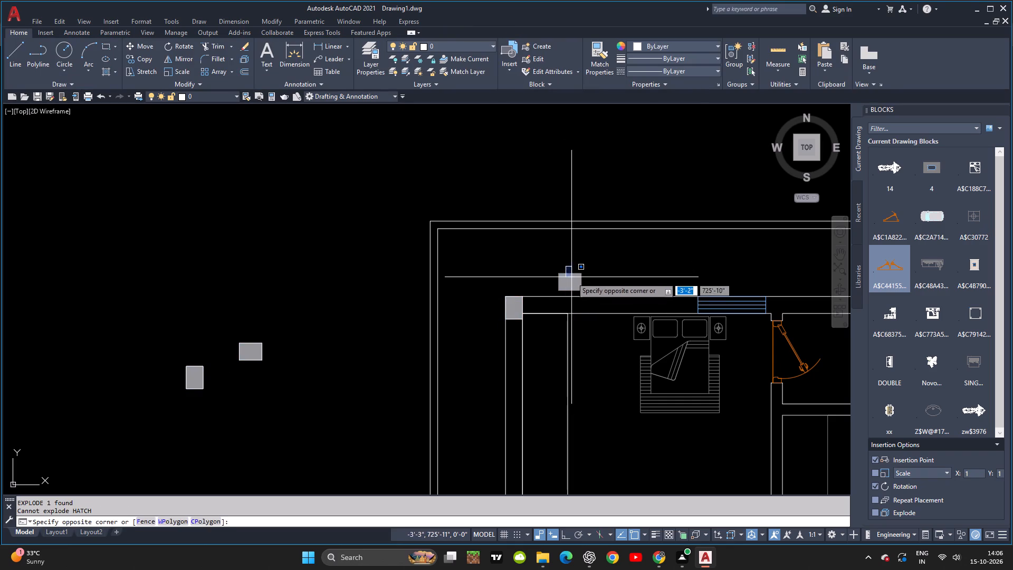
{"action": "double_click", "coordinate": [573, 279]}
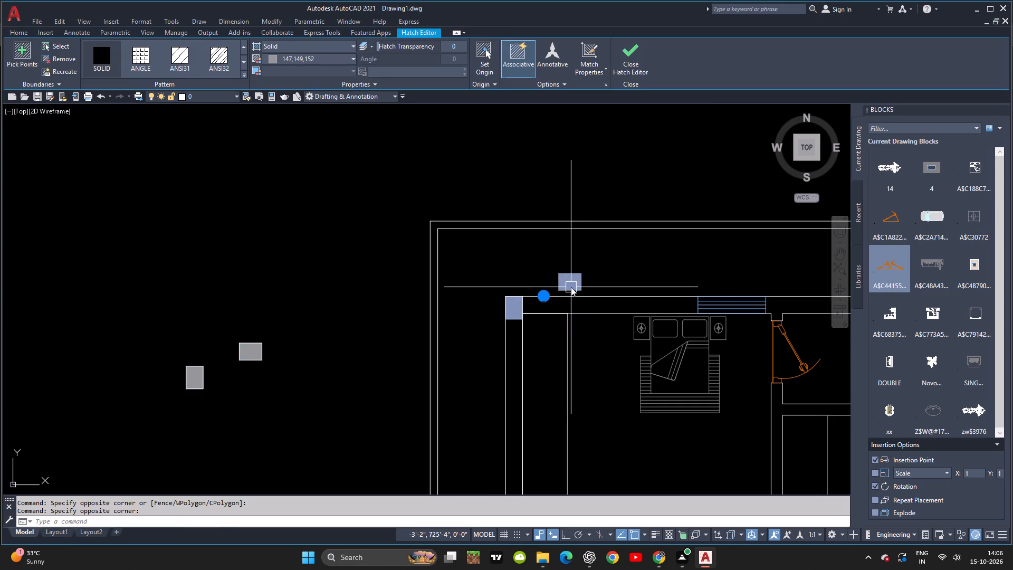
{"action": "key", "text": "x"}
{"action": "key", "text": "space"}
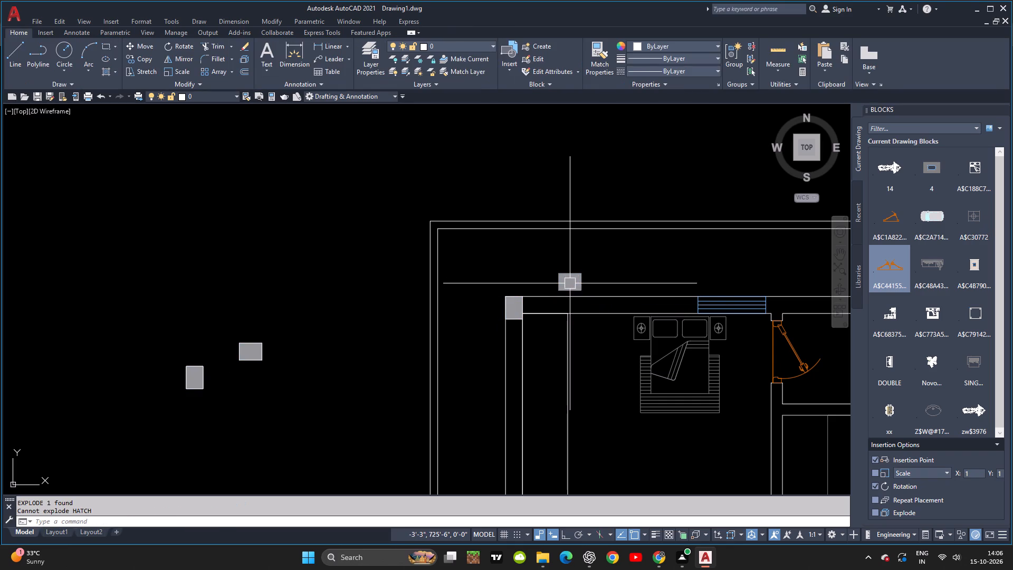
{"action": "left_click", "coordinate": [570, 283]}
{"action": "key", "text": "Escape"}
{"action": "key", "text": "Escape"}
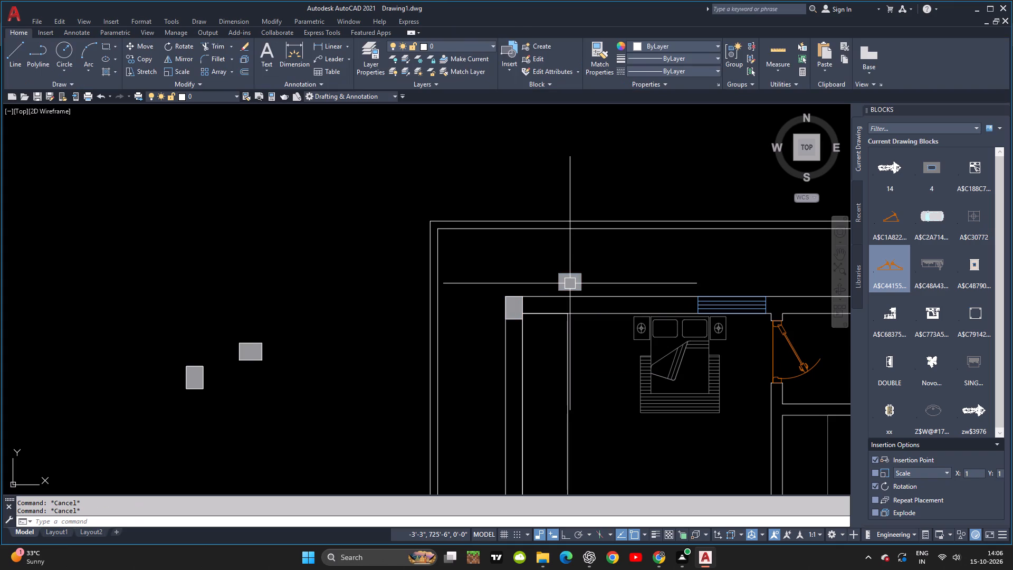
Trim away the stray grey hatch above the master bedroom's top wall, near the top-left corner column.
{"action": "type", "text": "tr"}
{"action": "key", "text": "space"}
{"action": "key", "text": "space"}
{"action": "left_click", "coordinate": [570, 283]}
{"action": "scroll", "coordinate": [570, 283], "scroll_direction": "down", "scroll_amount": 3}
{"action": "middle_click_drag", "start_coordinate": [548, 270], "coordinate": [456, 254]}
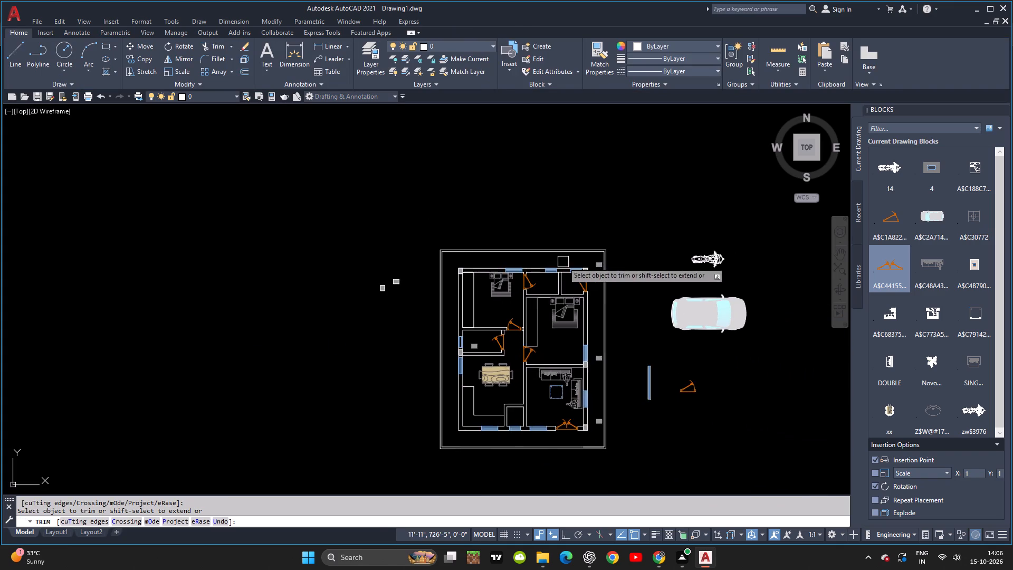
Trim away the three stray grey hatches beside the right outer wall and the one inside the left toilet.
{"action": "scroll", "coordinate": [603, 267], "scroll_direction": "up", "scroll_amount": 2}
{"action": "left_click", "coordinate": [591, 265]}
{"action": "scroll", "coordinate": [587, 348], "scroll_direction": "down", "scroll_amount": 2}
{"action": "middle_click", "coordinate": [556, 296]}
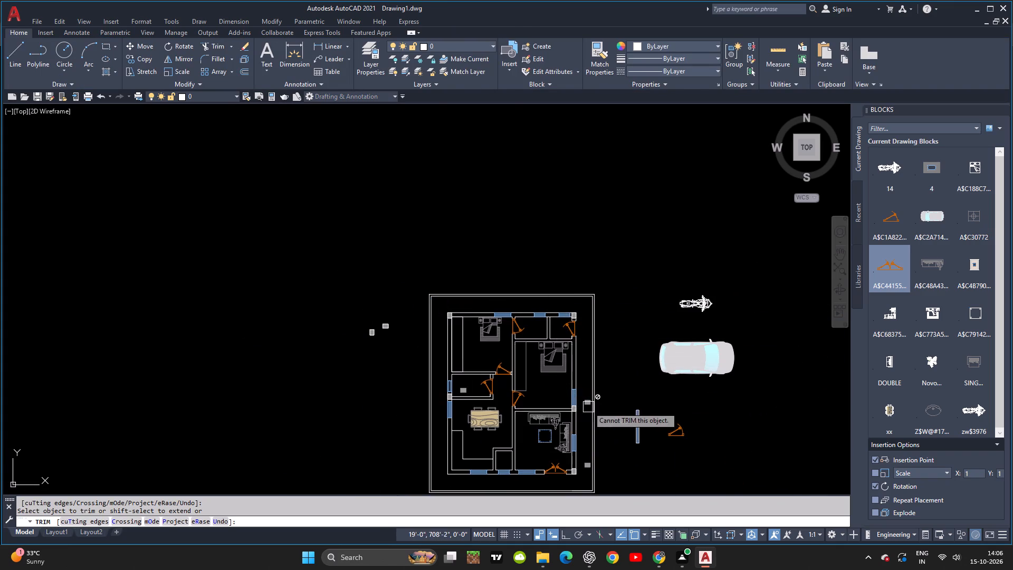
{"action": "scroll", "coordinate": [589, 407], "scroll_direction": "up", "scroll_amount": 3}
{"action": "left_click", "coordinate": [584, 400]}
{"action": "scroll", "coordinate": [583, 402], "scroll_direction": "down", "scroll_amount": 1}
{"action": "left_click", "coordinate": [583, 399]}
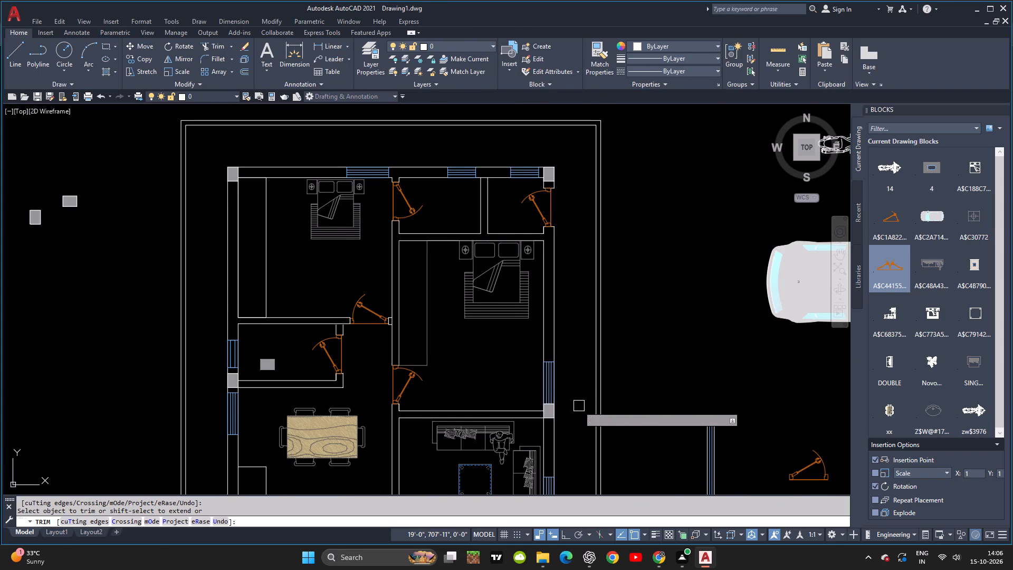
{"action": "middle_click_drag", "start_coordinate": [567, 401], "coordinate": [549, 319]}
{"action": "middle_click_drag", "start_coordinate": [554, 405], "coordinate": [546, 386]}
{"action": "left_click", "coordinate": [557, 453]}
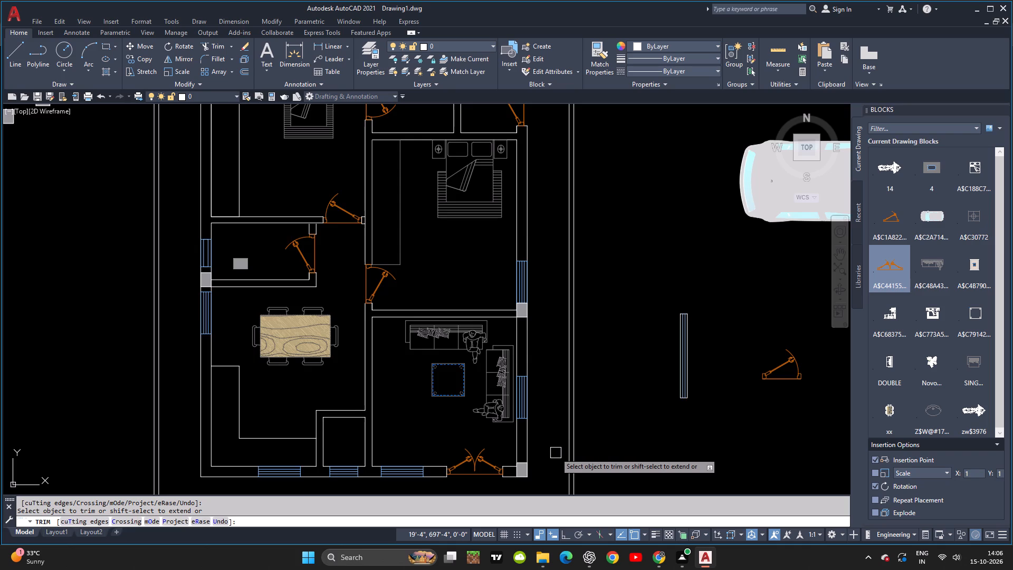
{"action": "scroll", "coordinate": [552, 449], "scroll_direction": "down", "scroll_amount": 1}
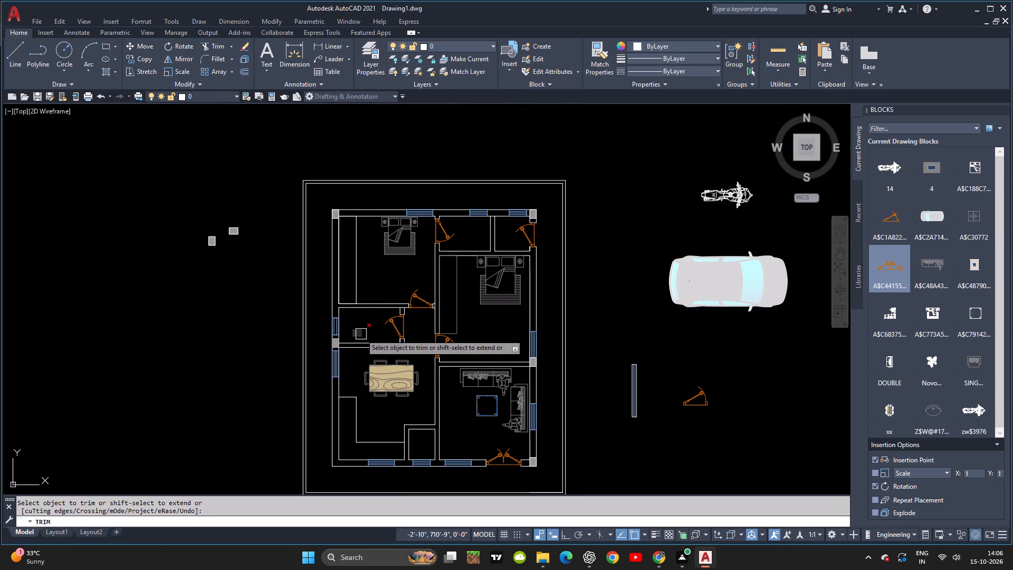
{"action": "left_click", "coordinate": [360, 334]}
{"action": "key", "text": "Escape"}
Check the reference image for the remaining column positions along the bottom wall.
{"action": "scroll", "coordinate": [415, 364], "scroll_direction": "down", "scroll_amount": 2}
{"action": "middle_click_drag", "start_coordinate": [413, 356], "coordinate": [400, 325]}
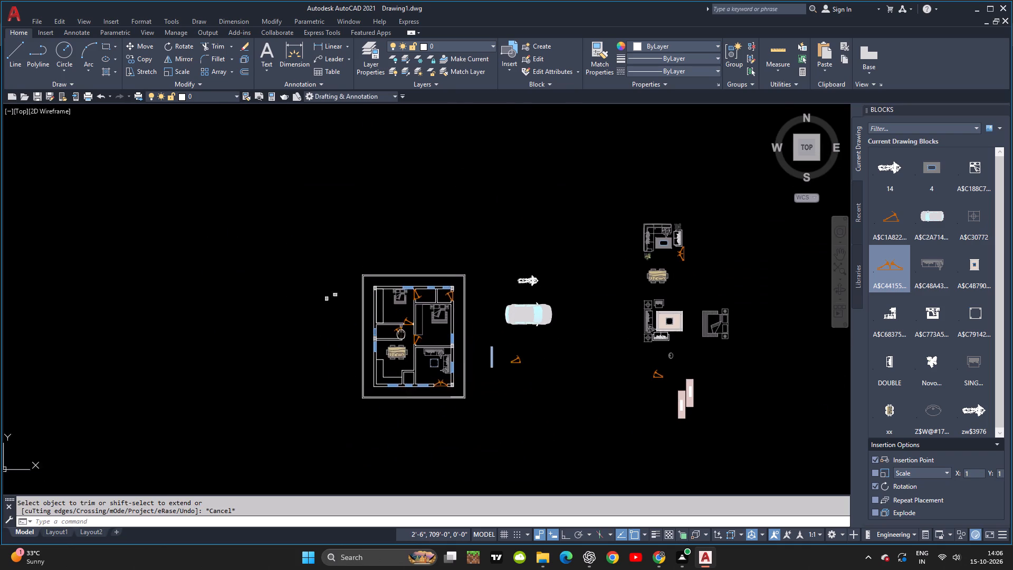
{"action": "middle_click_drag", "start_coordinate": [400, 325], "coordinate": [400, 320]}
{"action": "key", "text": "alt+Tab"}
{"action": "scroll", "coordinate": [404, 341], "scroll_direction": "down", "scroll_amount": 2}
{"action": "key", "text": "alt+Tab"}
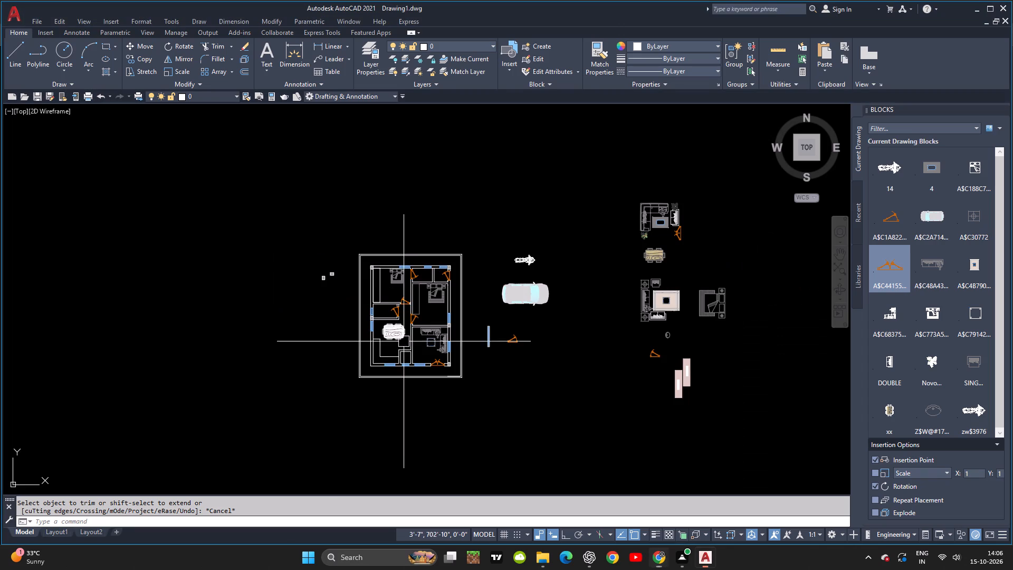
{"action": "scroll", "coordinate": [405, 359], "scroll_direction": "down", "scroll_amount": 1}
{"action": "scroll", "coordinate": [387, 369], "scroll_direction": "up", "scroll_amount": 6}
{"action": "key", "text": "alt+Tab"}
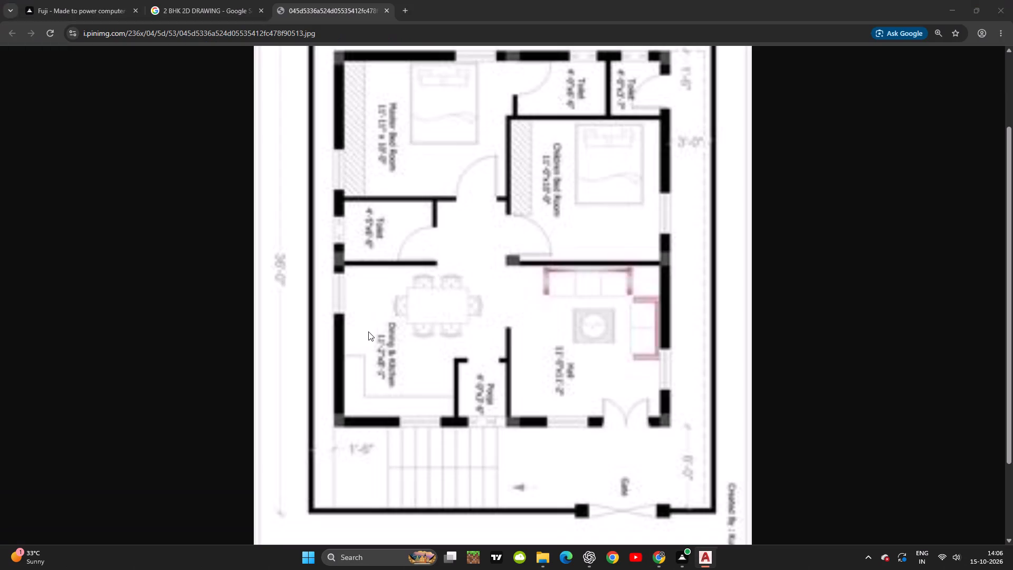
{"action": "key", "text": "alt+Tab"}
Trim the grey hatch out of the horizontal sample column rectangle outside the plan.
{"action": "scroll", "coordinate": [388, 360], "scroll_direction": "down", "scroll_amount": 1}
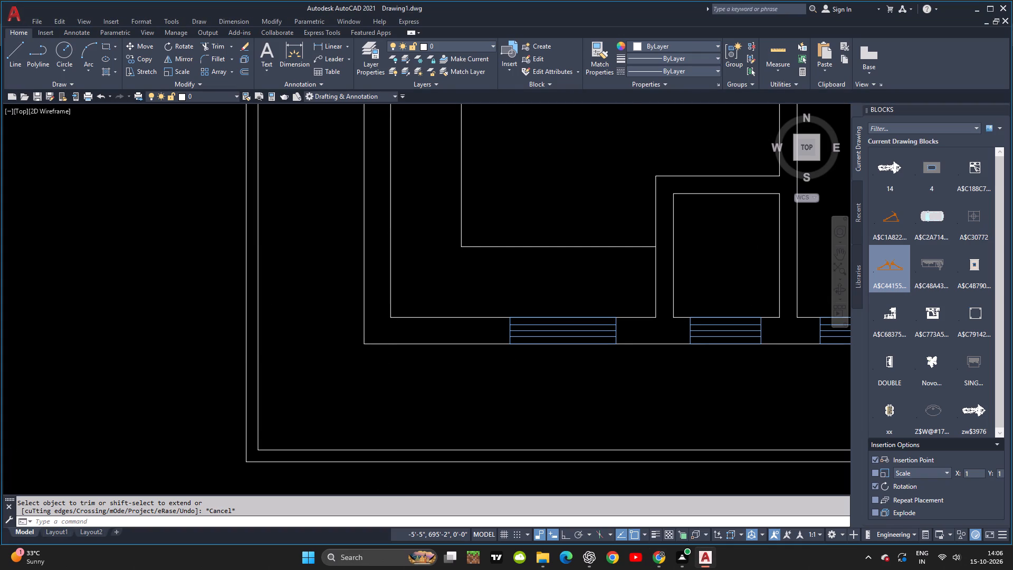
{"action": "scroll", "coordinate": [388, 360], "scroll_direction": "down", "scroll_amount": 2}
{"action": "middle_click_drag", "start_coordinate": [388, 360], "coordinate": [406, 379]}
{"action": "scroll", "coordinate": [319, 138], "scroll_direction": "up", "scroll_amount": 4}
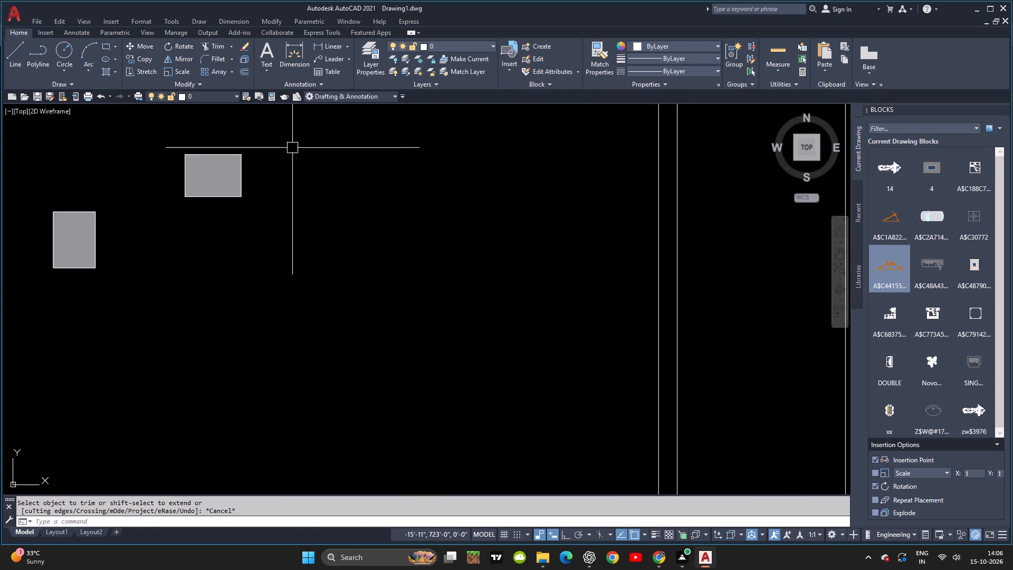
{"action": "middle_click_drag", "start_coordinate": [280, 161], "coordinate": [367, 210]}
{"action": "type", "text": "tr"}
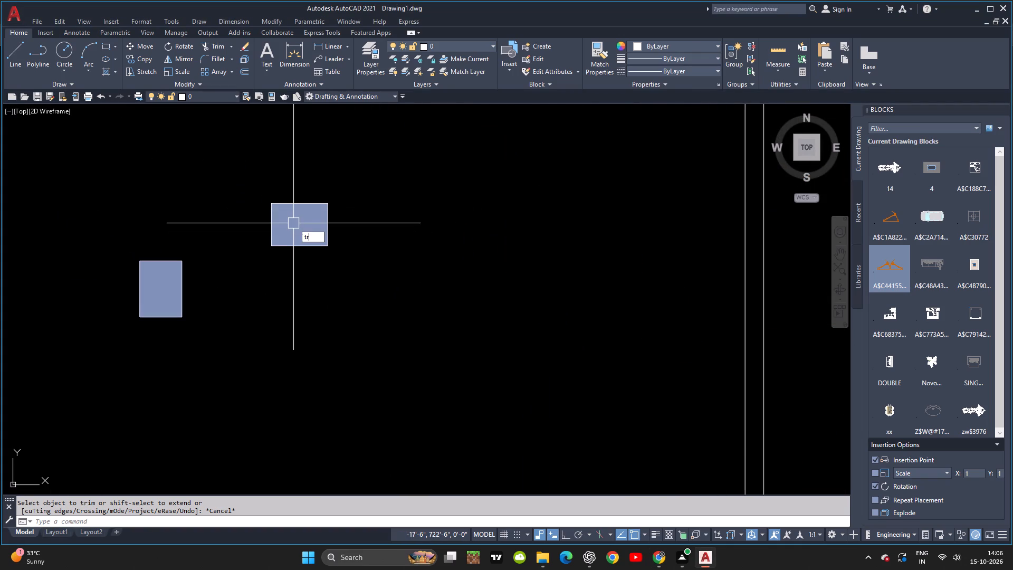
{"action": "key", "text": "space"}
{"action": "key", "text": "space"}
{"action": "left_click", "coordinate": [293, 223]}
{"action": "key", "text": "Escape"}
{"action": "key", "text": "Escape"}
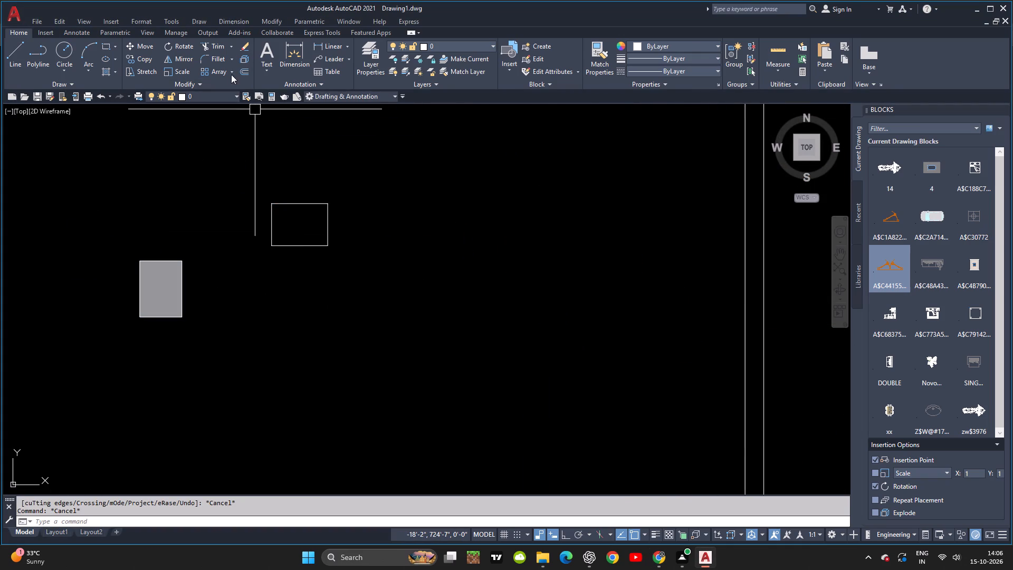
Hatch the horizontal sample column rectangle again with a Solid fill in colour 147,149,152.
{"action": "type", "text": "h"}
{"action": "key", "text": "space"}
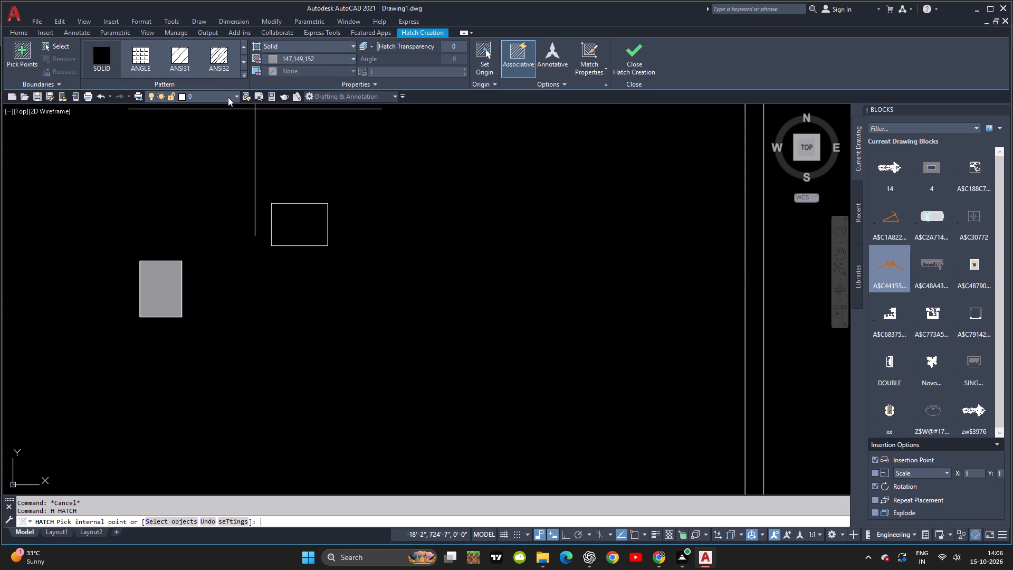
{"action": "left_click", "coordinate": [292, 227]}
{"action": "key", "text": "9"}
{"action": "middle_click_drag", "start_coordinate": [324, 252], "coordinate": [338, 238]}
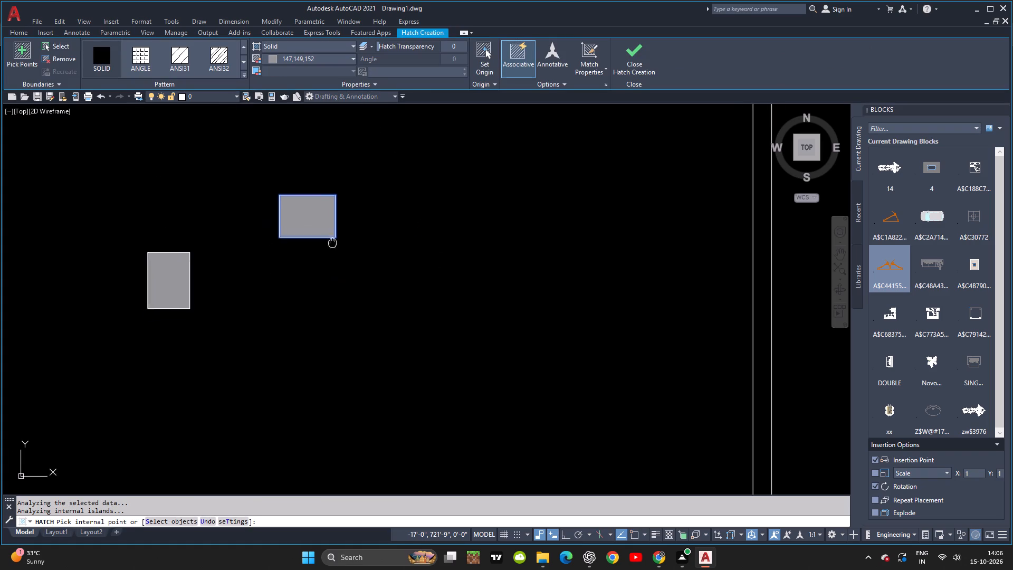
{"action": "middle_click_drag", "start_coordinate": [338, 238], "coordinate": [366, 188]}
{"action": "key", "text": "Escape"}
{"action": "key", "text": "Escape"}
Copy the upright sample column by its lower-left corner to the bottom-left corner of the plan's outer wall.
{"action": "scroll", "coordinate": [267, 183], "scroll_direction": "down", "scroll_amount": 3}
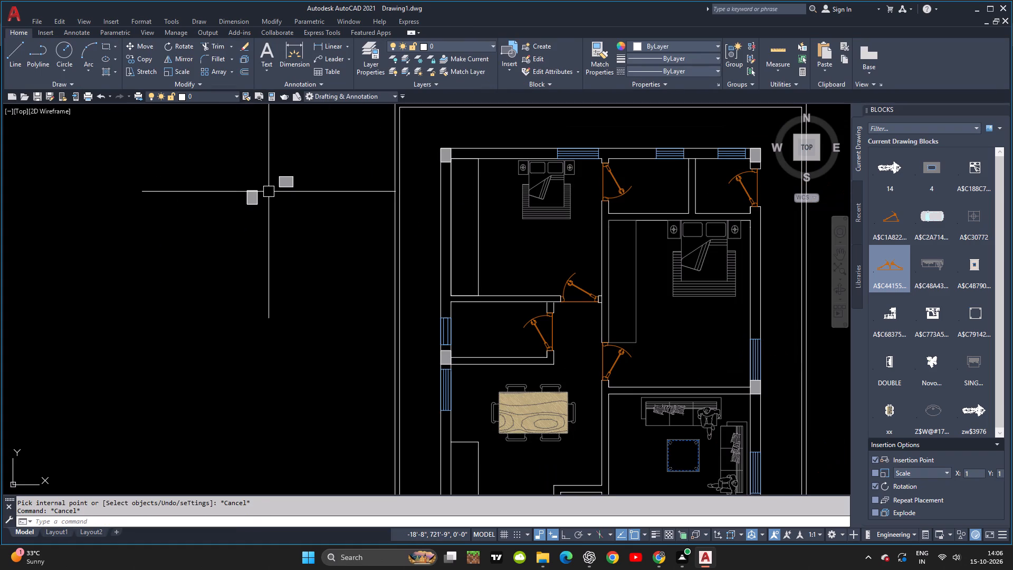
{"action": "left_click", "coordinate": [267, 175]}
{"action": "left_click", "coordinate": [239, 239]}
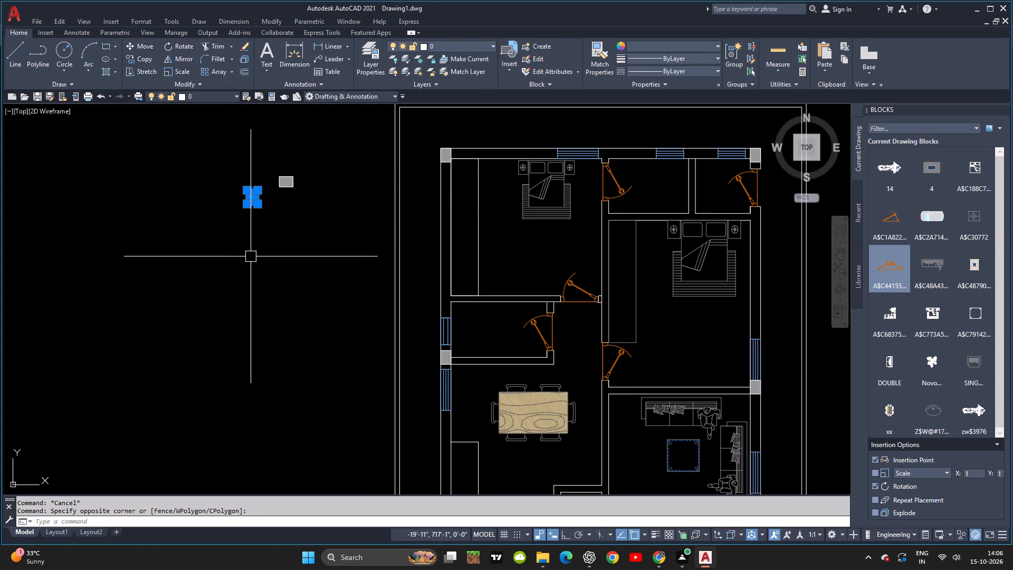
{"action": "scroll", "coordinate": [251, 256], "scroll_direction": "down", "scroll_amount": 1}
{"action": "key", "text": "c"}
{"action": "type", "text": "o"}
{"action": "key", "text": "space"}
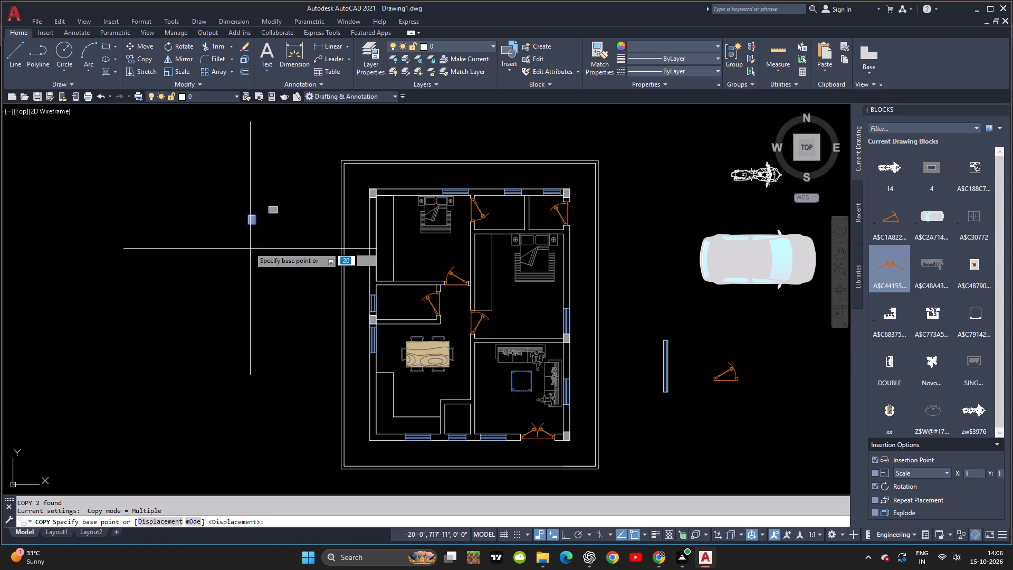
{"action": "scroll", "coordinate": [222, 226], "scroll_direction": "up", "scroll_amount": 3}
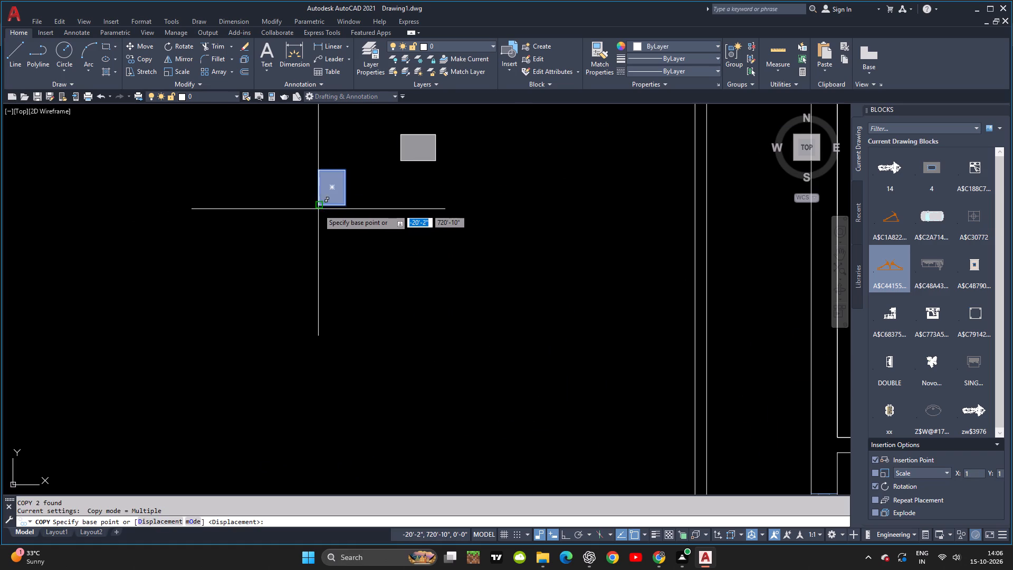
{"action": "left_click", "coordinate": [318, 209]}
{"action": "scroll", "coordinate": [290, 282], "scroll_direction": "down", "scroll_amount": 2}
{"action": "middle_click_drag", "start_coordinate": [272, 272], "coordinate": [218, 213]}
{"action": "middle_click_drag", "start_coordinate": [302, 377], "coordinate": [278, 274]}
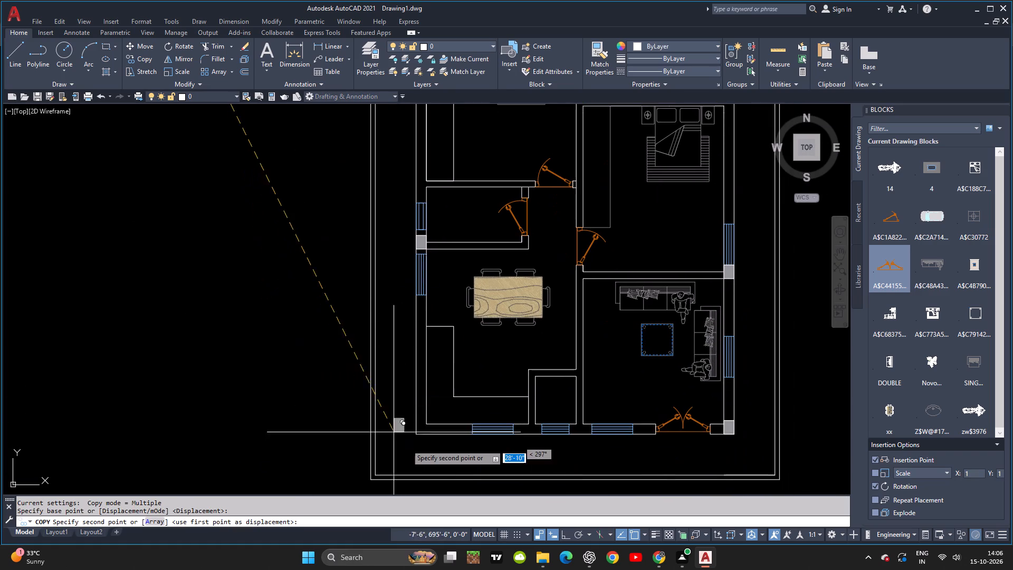
{"action": "scroll", "coordinate": [416, 434], "scroll_direction": "up", "scroll_amount": 2}
{"action": "left_click", "coordinate": [417, 436]}
{"action": "scroll", "coordinate": [418, 437], "scroll_direction": "down", "scroll_amount": 2}
{"action": "middle_click_drag", "start_coordinate": [403, 428], "coordinate": [355, 398]}
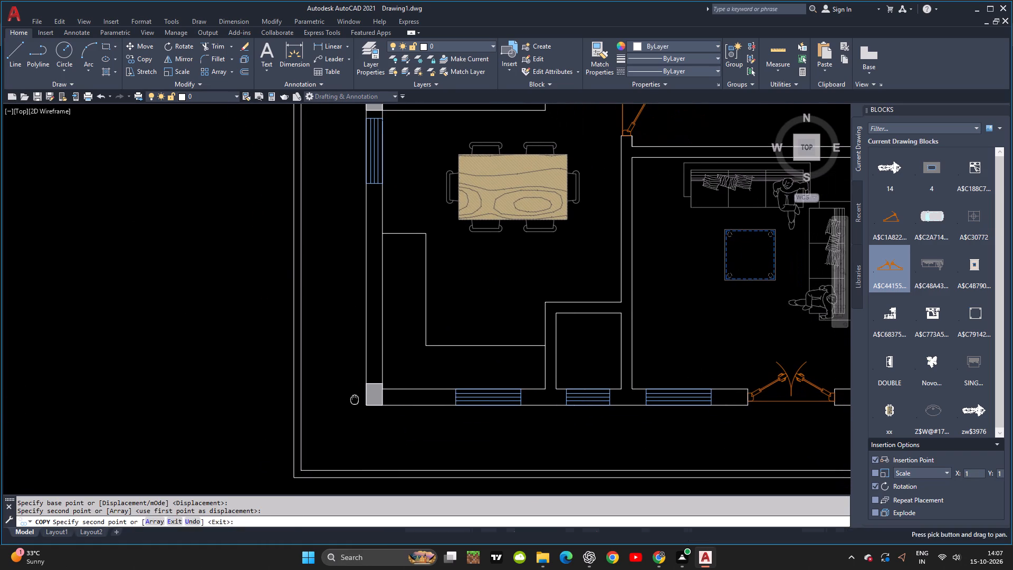
{"action": "key", "text": "Escape"}
Compare the bottom wall with the reference image to locate the column between the pooja room and the hall.
{"action": "key", "text": "alt+Tab"}
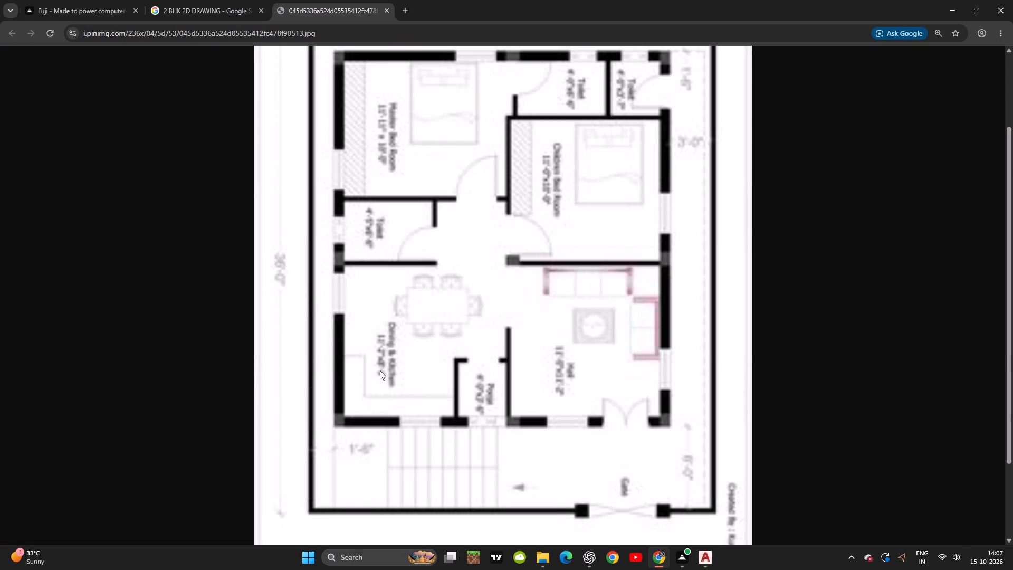
{"action": "key", "text": "alt+Tab"}
{"action": "scroll", "coordinate": [471, 400], "scroll_direction": "up", "scroll_amount": 3}
{"action": "key", "text": "alt+Tab"}
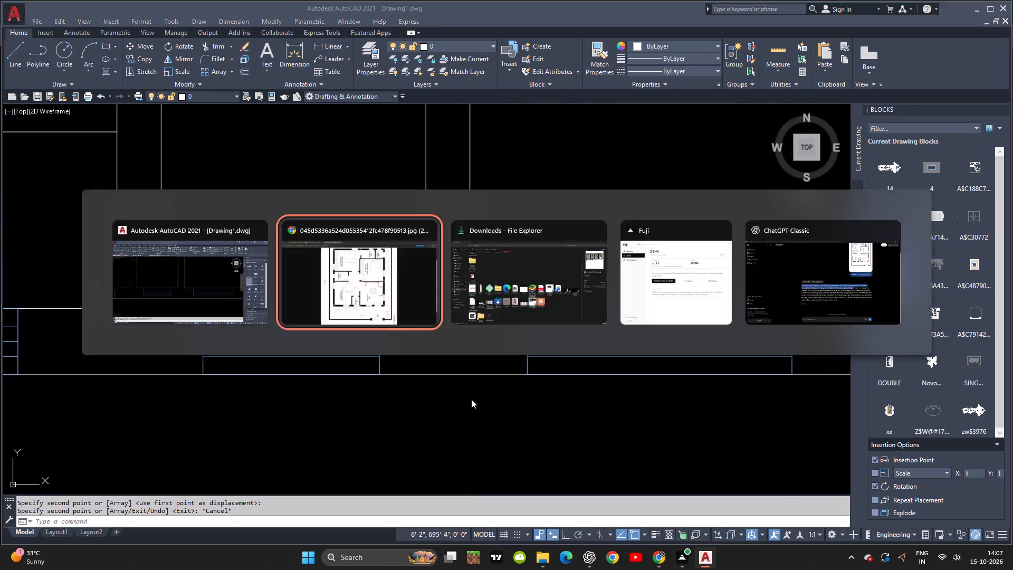
{"action": "key", "text": "alt+Tab"}
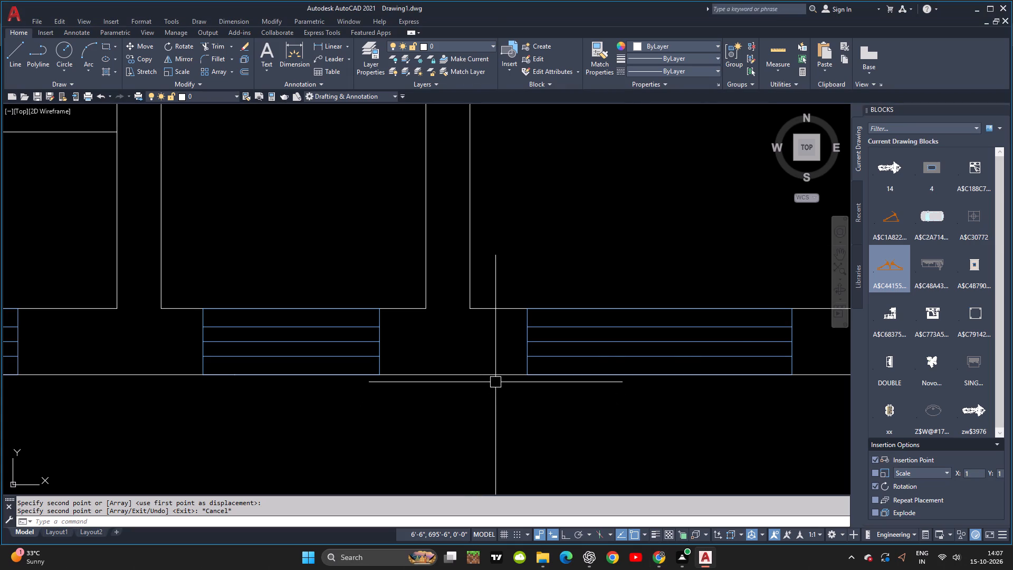
{"action": "scroll", "coordinate": [495, 382], "scroll_direction": "down", "scroll_amount": 4}
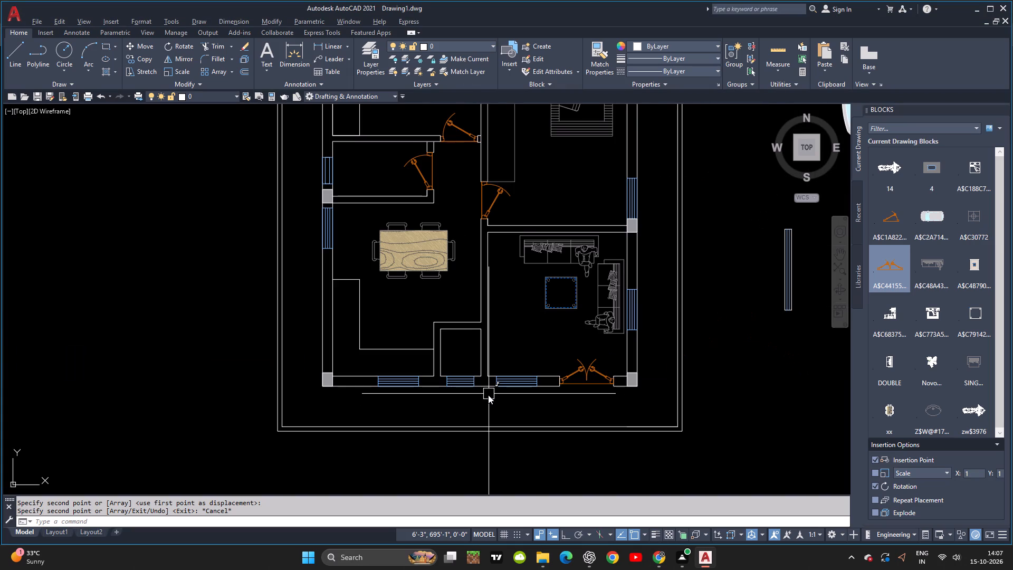
{"action": "key", "text": "alt+Tab"}
{"action": "key", "text": "alt+Tab"}
{"action": "key", "text": "ctrl+alt+F5"}
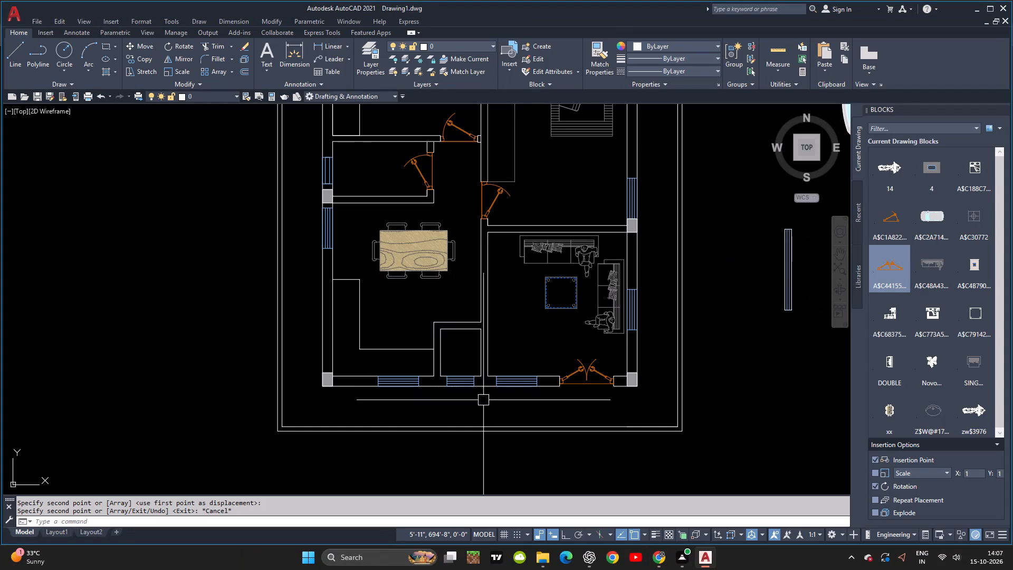
Copy the horizontal sample column by its lower-left corner into the bottom wall, aligned with the hall's left wall face.
{"action": "scroll", "coordinate": [472, 411], "scroll_direction": "down", "scroll_amount": 1}
{"action": "scroll", "coordinate": [300, 153], "scroll_direction": "up", "scroll_amount": 2}
{"action": "left_click", "coordinate": [295, 145]}
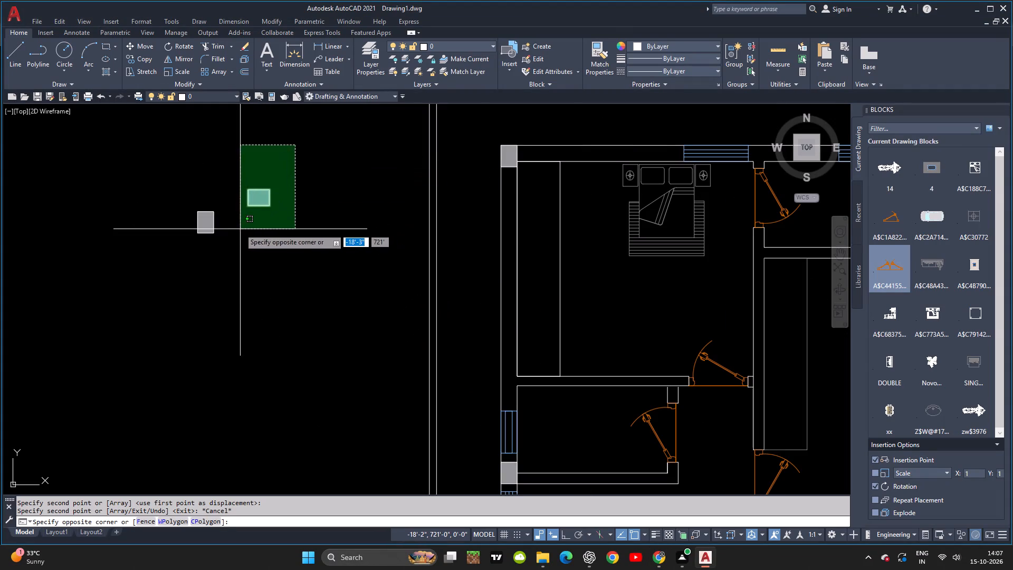
{"action": "left_click", "coordinate": [238, 229]}
{"action": "key", "text": "c"}
{"action": "key", "text": "o"}
{"action": "key", "text": "space"}
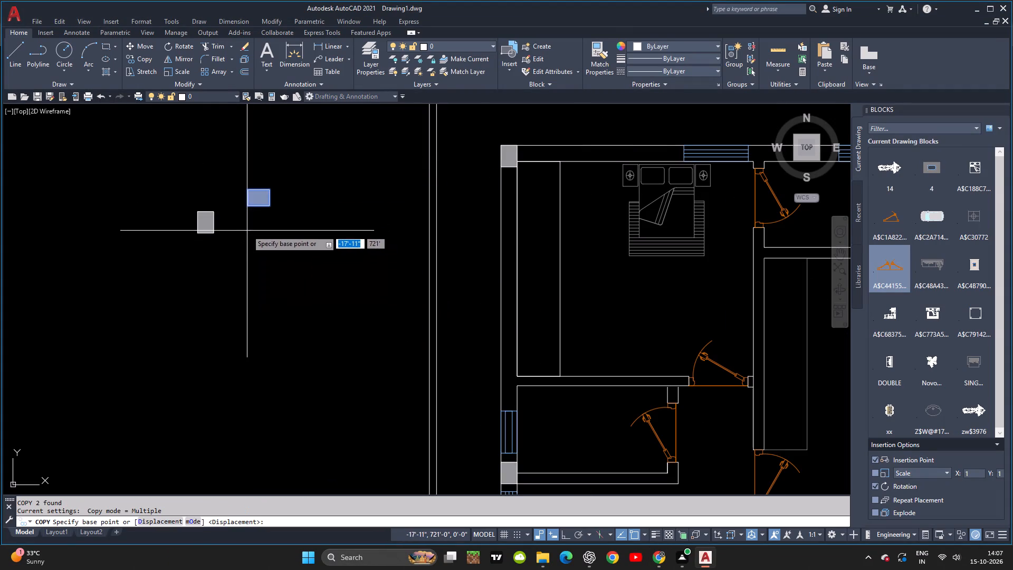
{"action": "left_click", "coordinate": [247, 207]}
{"action": "scroll", "coordinate": [291, 275], "scroll_direction": "down", "scroll_amount": 3}
{"action": "middle_click_drag", "start_coordinate": [278, 272], "coordinate": [222, 255]}
{"action": "scroll", "coordinate": [230, 255], "scroll_direction": "down", "scroll_amount": 1}
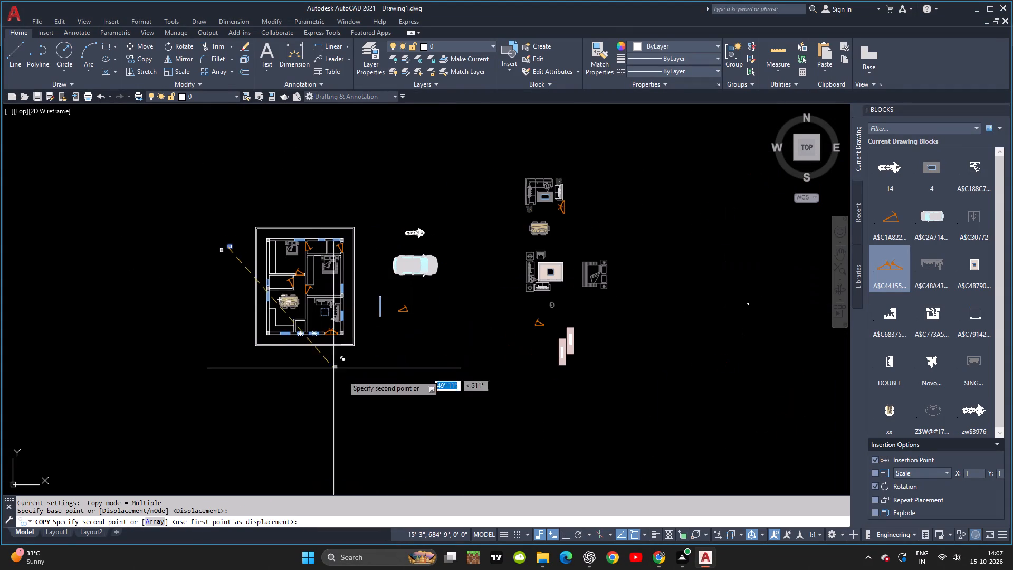
{"action": "scroll", "coordinate": [309, 331], "scroll_direction": "up", "scroll_amount": 6}
{"action": "key", "text": "9"}
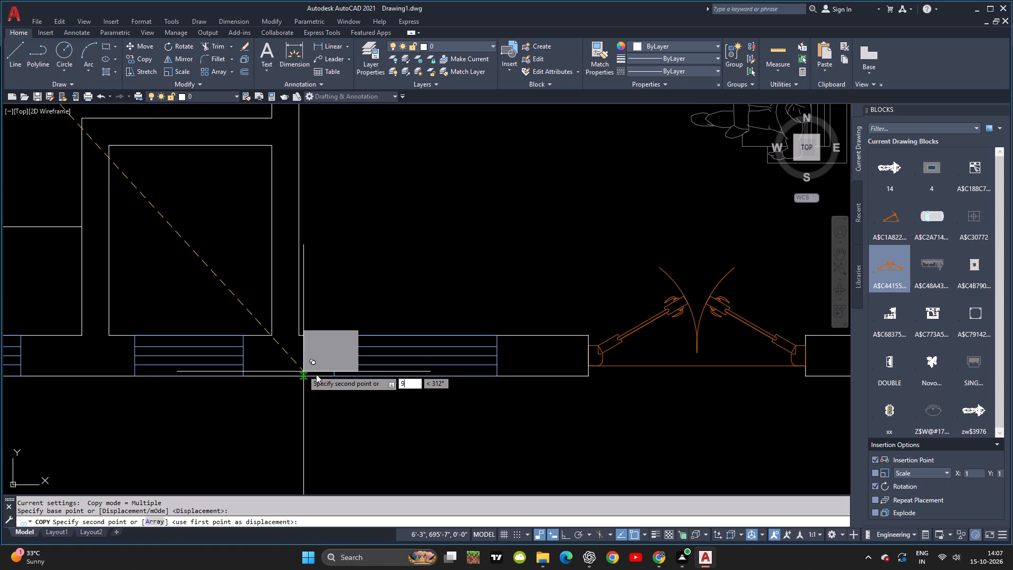
{"action": "middle_click_drag", "start_coordinate": [313, 370], "coordinate": [371, 385]}
{"action": "scroll", "coordinate": [387, 378], "scroll_direction": "up", "scroll_amount": 1}
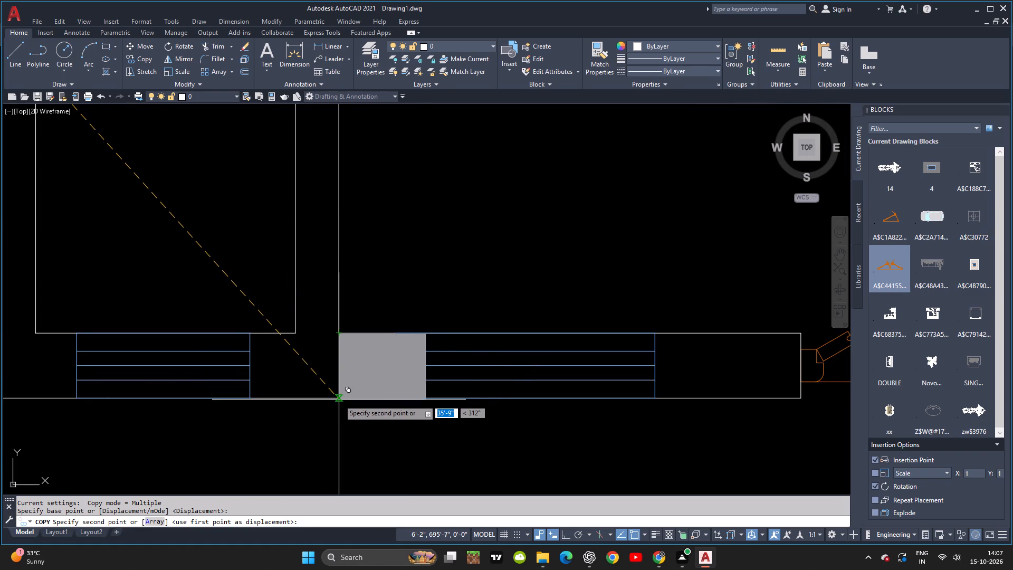
{"action": "left_click", "coordinate": [339, 400]}
{"action": "key", "text": "Escape"}
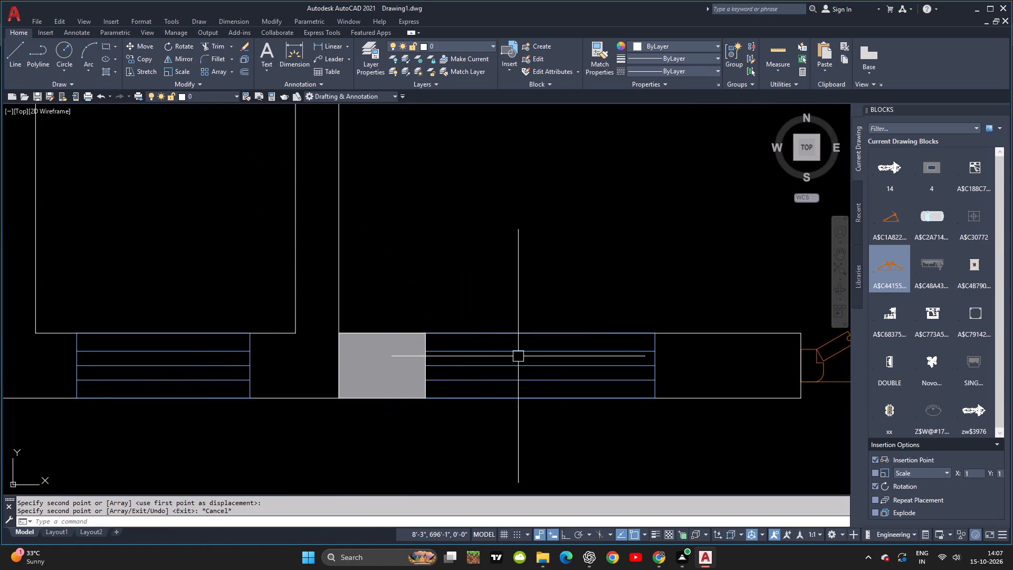
Select the hall window in the bottom wall and nudge it slightly right, away from the new column.
{"action": "left_click", "coordinate": [519, 352]}
{"action": "key", "text": "Escape"}
{"action": "left_click", "coordinate": [666, 344]}
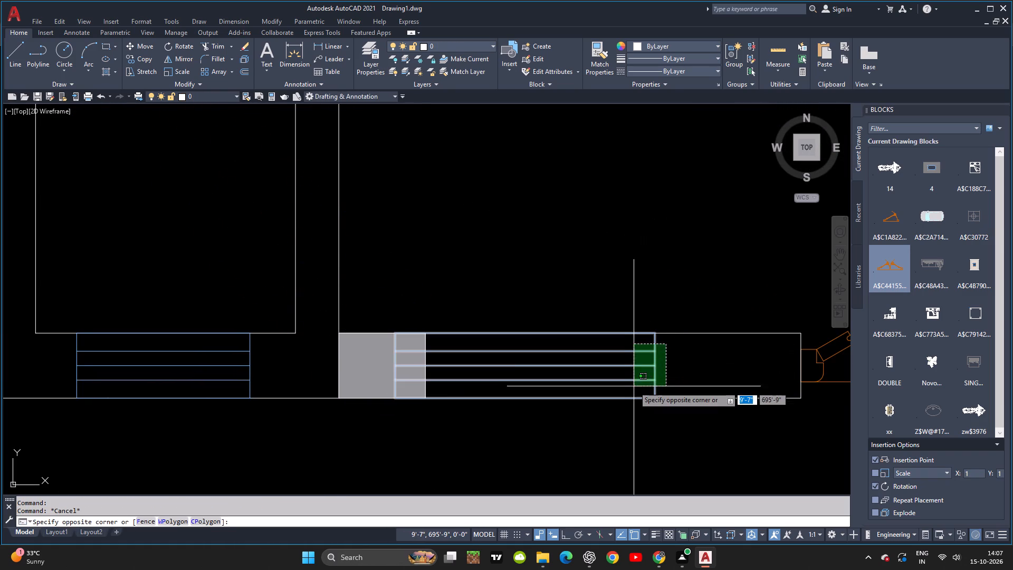
{"action": "left_click", "coordinate": [629, 384]}
{"action": "key", "text": "ctrl+Right"}
{"action": "key", "text": "ctrl+Right"}
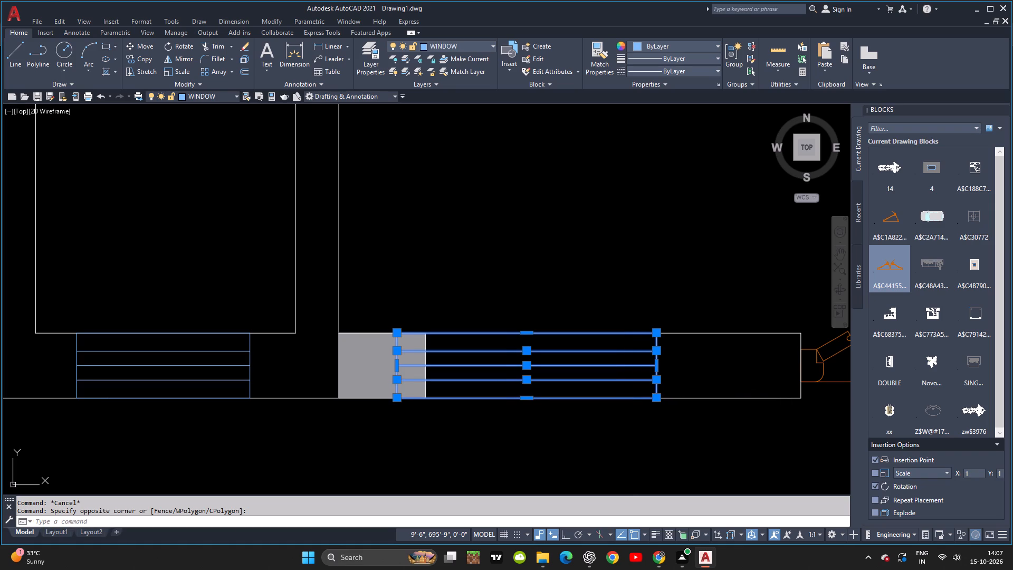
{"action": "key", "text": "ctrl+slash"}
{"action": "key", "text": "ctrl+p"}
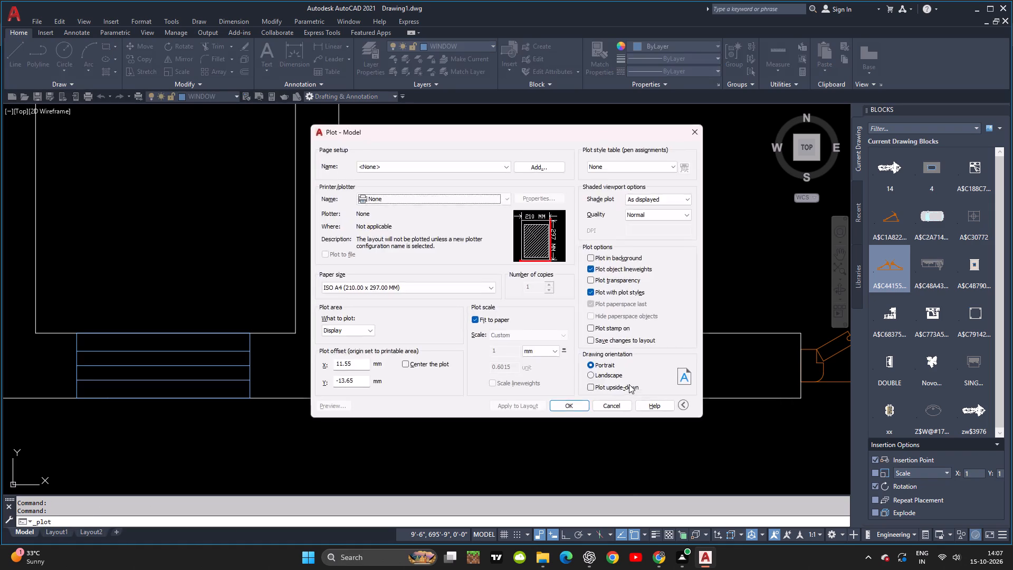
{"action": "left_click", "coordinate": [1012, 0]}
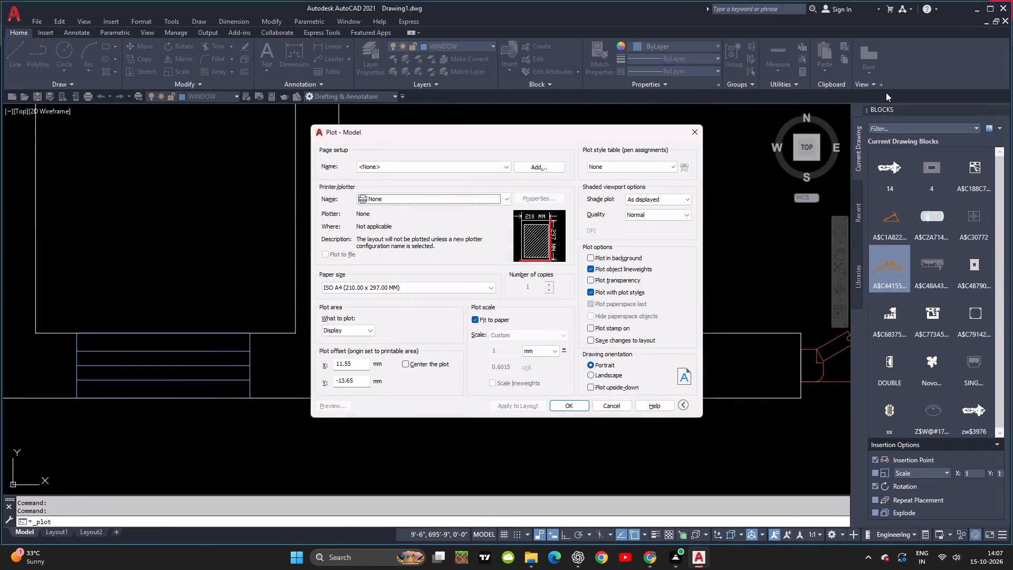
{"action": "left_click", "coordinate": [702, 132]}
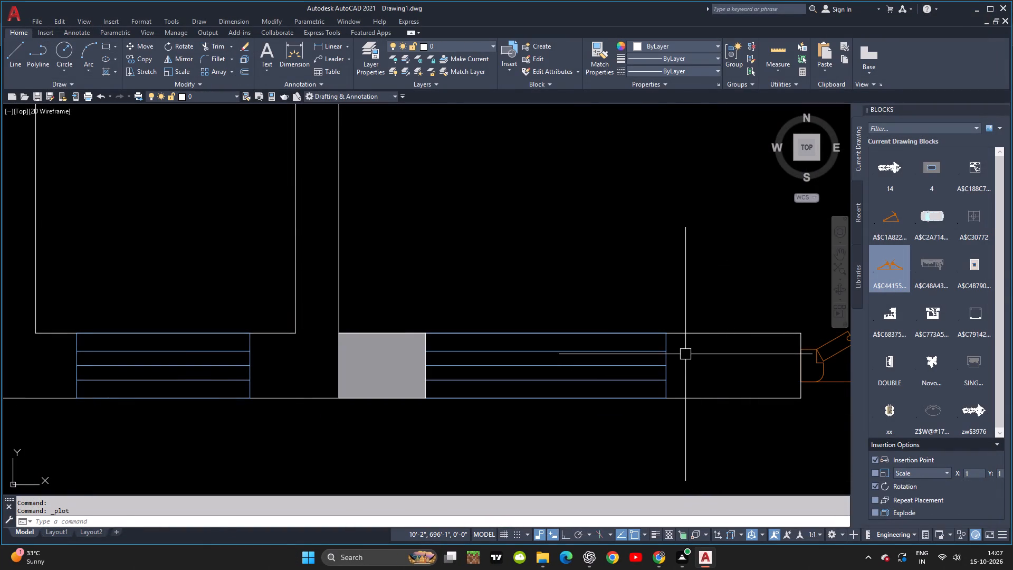
Nudge the hall's bottom-wall window further right until its left end is almost at the column's right edge.
{"action": "left_click", "coordinate": [677, 347]}
{"action": "left_click", "coordinate": [648, 393]}
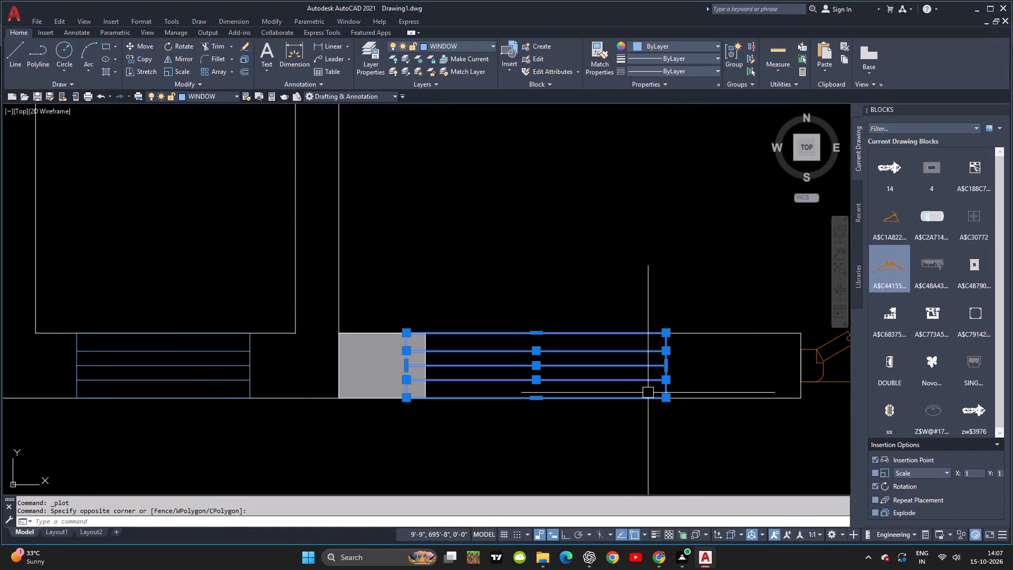
{"action": "key", "text": "ctrl+Right"}
{"action": "key", "text": "ctrl+Right"}
{"action": "key", "text": "ctrl+Right"}
{"action": "key", "text": "ctrl+Right"}
{"action": "key", "text": "ctrl+Right"}
{"action": "key", "text": "ctrl+Right"}
{"action": "key", "text": "ctrl+Right"}
{"action": "key", "text": "ctrl+Right"}
{"action": "key", "text": "ctrl+Right"}
{"action": "key", "text": "ctrl+Right"}
{"action": "key", "text": "ctrl+Right"}
{"action": "key", "text": "ctrl+Right"}
{"action": "key", "text": "ctrl+Right"}
{"action": "key", "text": "ctrl+Right"}
{"action": "key", "text": "ctrl+Right"}
{"action": "key", "text": "ctrl+Right"}
{"action": "key", "text": "ctrl+Right"}
{"action": "key", "text": "ctrl+Right"}
{"action": "key", "text": "ctrl+Right"}
{"action": "key", "text": "ctrl+Right"}
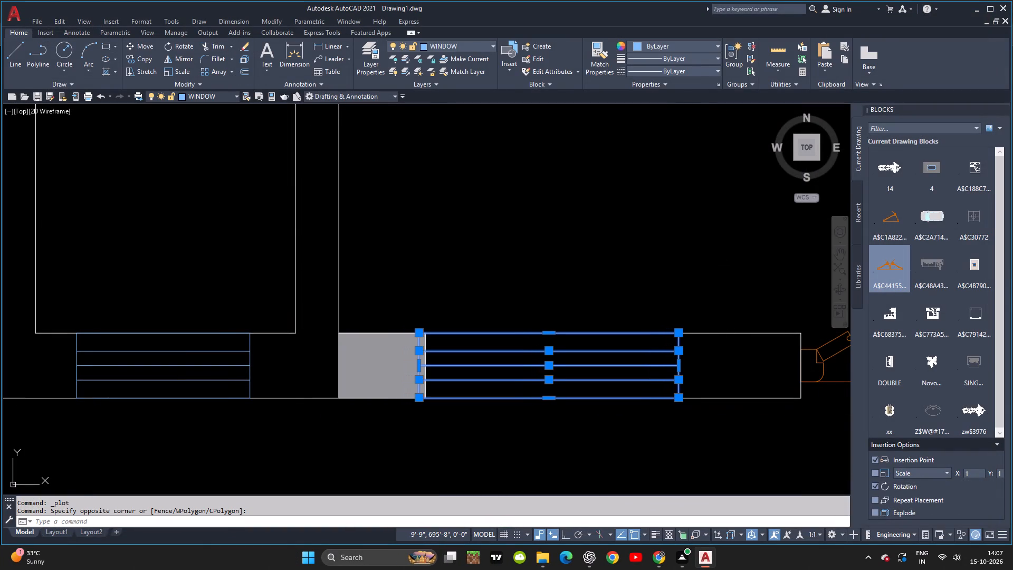
{"action": "key", "text": "ctrl+F5"}
{"action": "key", "text": "ctrl+Right"}
{"action": "key", "text": "ctrl+Right"}
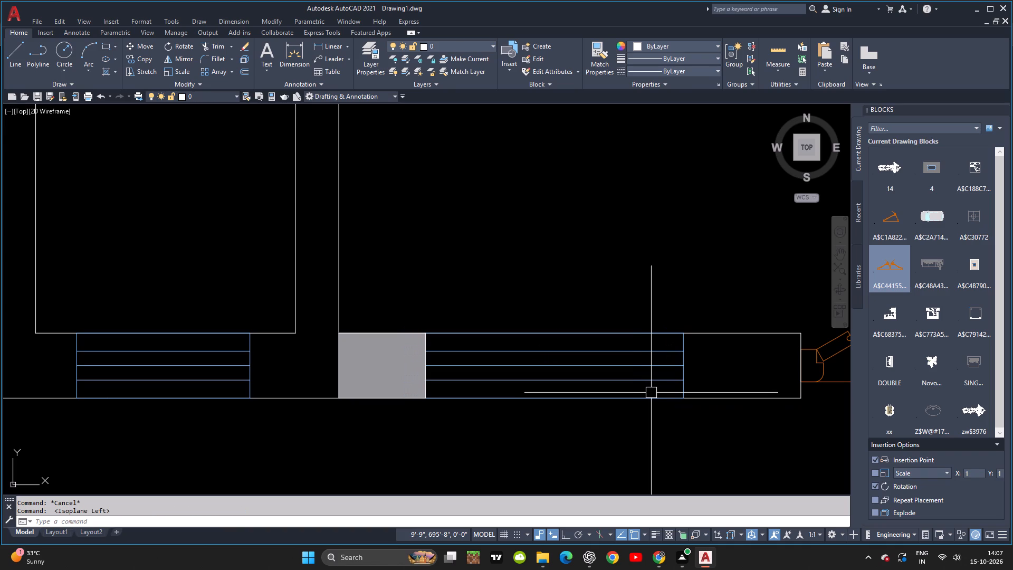
{"action": "key", "text": "ctrl+Right"}
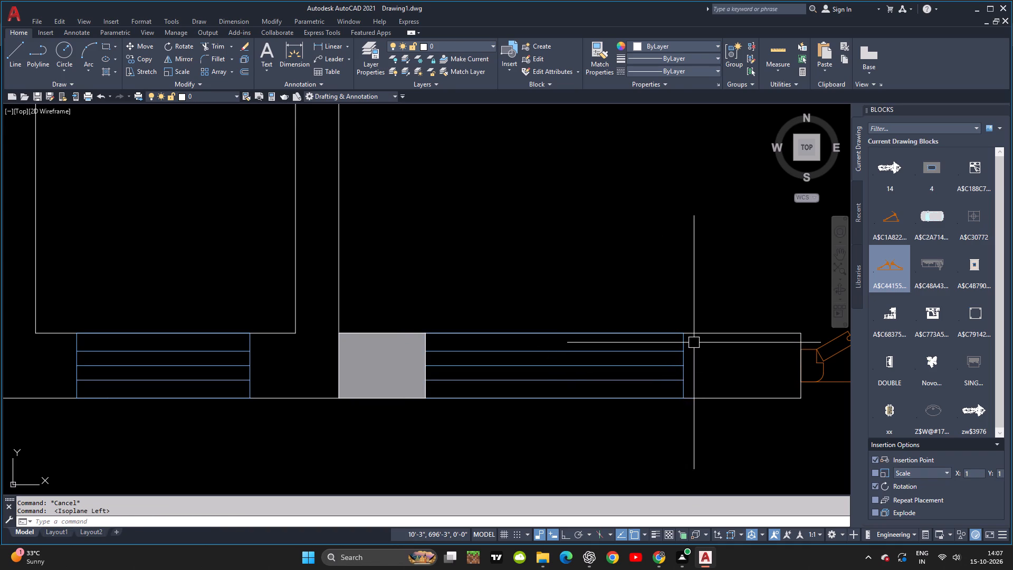
Nudge the hall's bottom-wall window right past the column, leaving a short piece of wall between column and window.
{"action": "left_click", "coordinate": [694, 342]}
{"action": "left_click", "coordinate": [668, 392]}
{"action": "key", "text": "ctrl+Right"}
{"action": "key", "text": "ctrl+Right"}
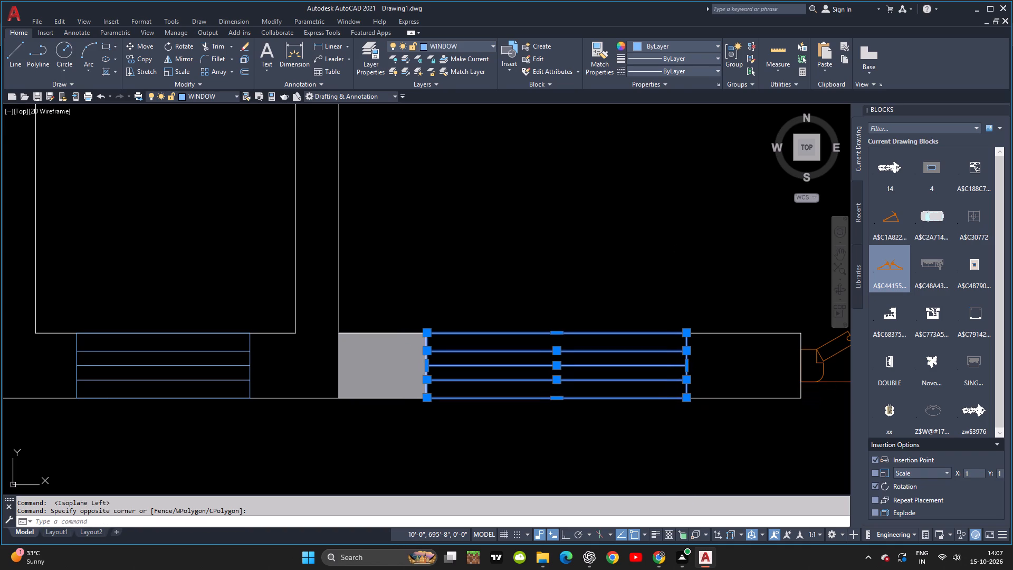
{"action": "key", "text": "ctrl+Right"}
{"action": "key", "text": "ctrl+Right"}
{"action": "key", "text": "ctrl+Right"}
{"action": "key", "text": "ctrl+Right"}
{"action": "key", "text": "ctrl+Right"}
{"action": "key", "text": "ctrl+Right"}
{"action": "key", "text": "ctrl+Right"}
{"action": "key", "text": "ctrl+Right"}
{"action": "key", "text": "ctrl+Right"}
{"action": "key", "text": "ctrl+Right"}
{"action": "key", "text": "ctrl+Right"}
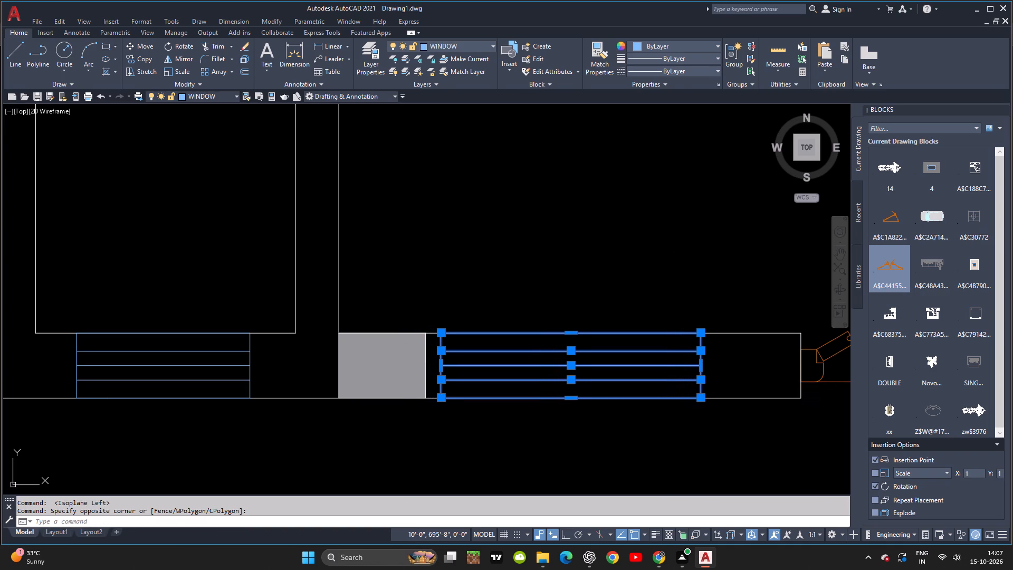
{"action": "key", "text": "ctrl+Right"}
{"action": "key", "text": "ctrl+Right"}
{"action": "key", "text": "ctrl+Right"}
{"action": "key", "text": "ctrl+Right"}
{"action": "key", "text": "ctrl+Right"}
{"action": "key", "text": "ctrl+Right"}
{"action": "key", "text": "ctrl+Right"}
{"action": "key", "text": "ctrl+Right"}
{"action": "key", "text": "ctrl+Right"}
{"action": "key", "text": "ctrl+Right"}
{"action": "key", "text": "ctrl+Right"}
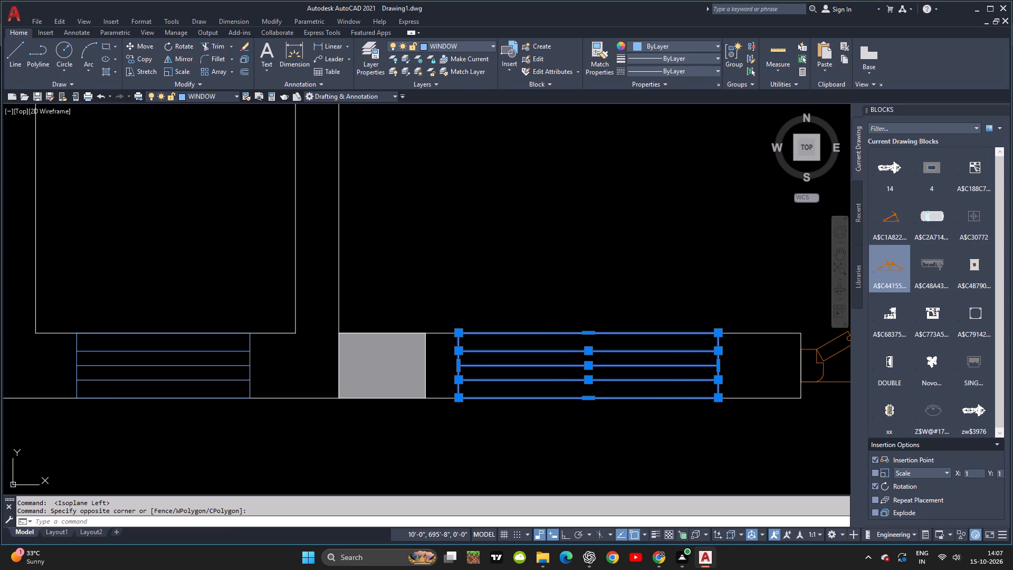
{"action": "key", "text": "ctrl+Right"}
{"action": "key", "text": "ctrl+Right"}
{"action": "key", "text": "ctrl+Right"}
{"action": "key", "text": "ctrl+Right"}
{"action": "key", "text": "ctrl+Right"}
{"action": "key", "text": "ctrl+Right"}
{"action": "key", "text": "Escape"}
{"action": "key", "text": "Escape"}
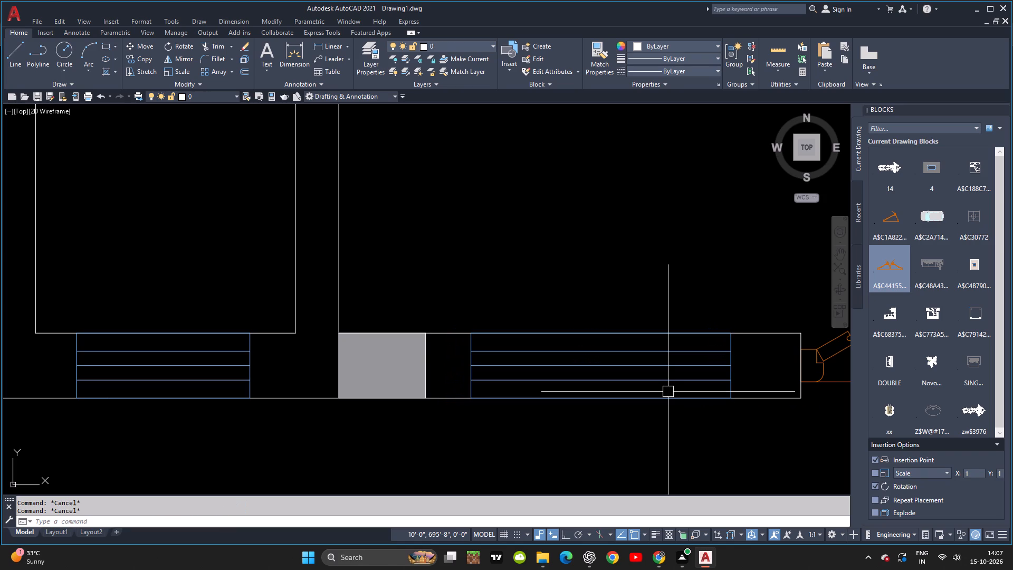
Compare the plan with the reference image to check the bottom wall and locate the column beside the children's bedroom door.
{"action": "key", "text": "alt+Tab"}
{"action": "key", "text": "alt+Tab"}
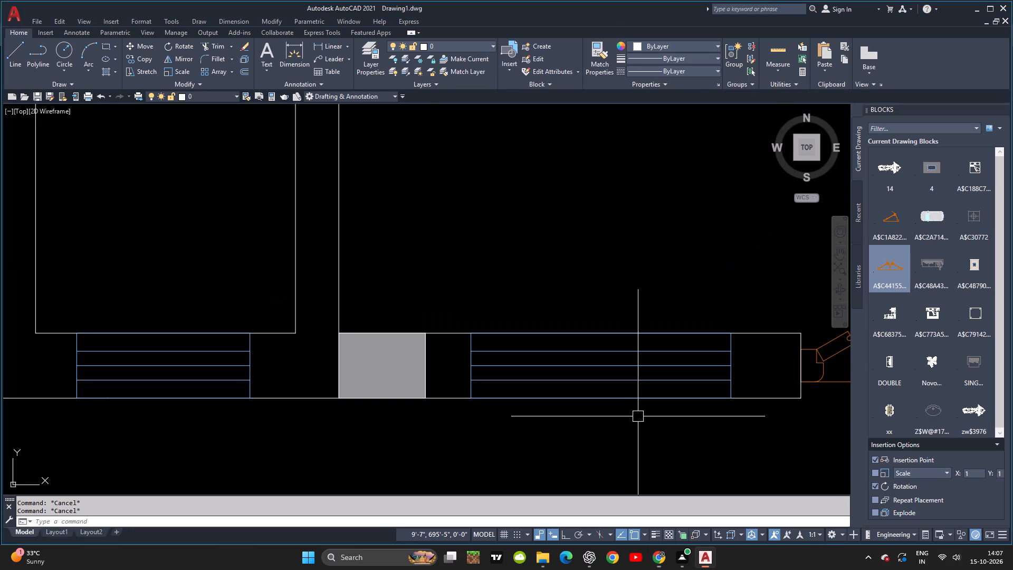
{"action": "scroll", "coordinate": [638, 416], "scroll_direction": "down", "scroll_amount": 3}
{"action": "middle_click_drag", "start_coordinate": [648, 420], "coordinate": [671, 405]}
{"action": "key", "text": "alt+Tab"}
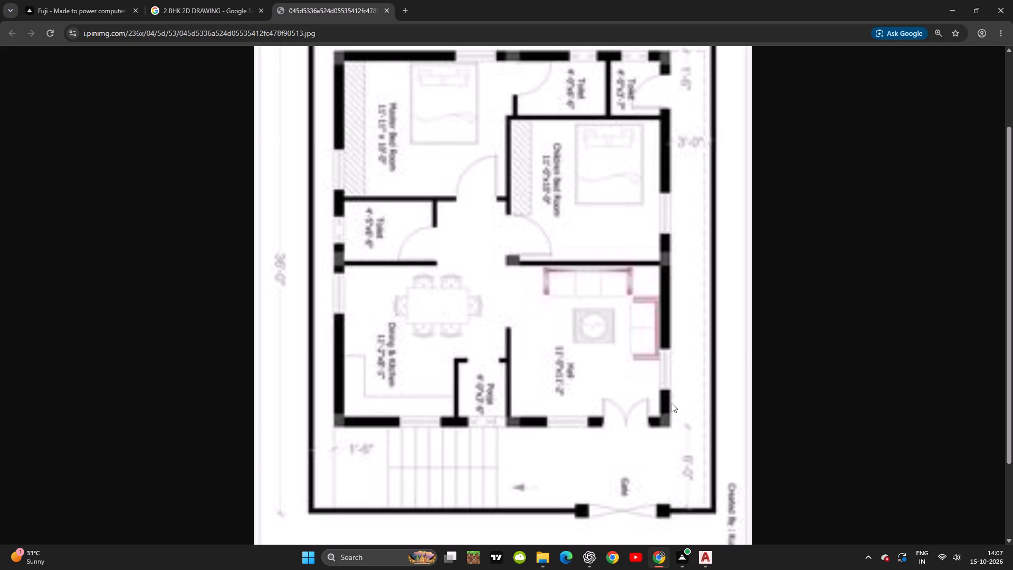
{"action": "key", "text": "alt+Tab"}
{"action": "scroll", "coordinate": [605, 420], "scroll_direction": "down", "scroll_amount": 3}
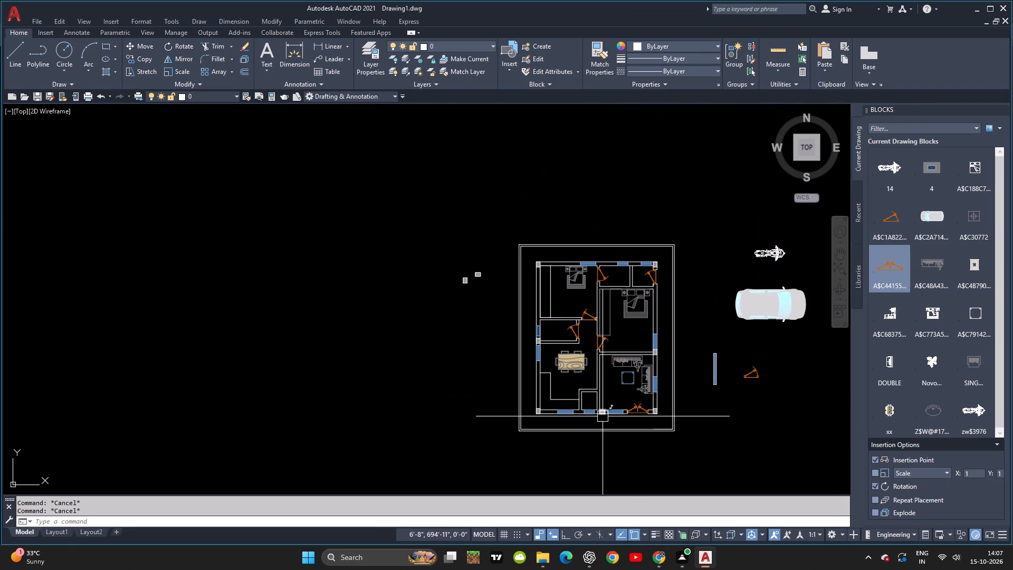
{"action": "middle_click_drag", "start_coordinate": [584, 402], "coordinate": [548, 392]}
{"action": "key", "text": "alt+Tab"}
{"action": "scroll", "coordinate": [562, 365], "scroll_direction": "down", "scroll_amount": 1}
{"action": "scroll", "coordinate": [562, 365], "scroll_direction": "up", "scroll_amount": 2}
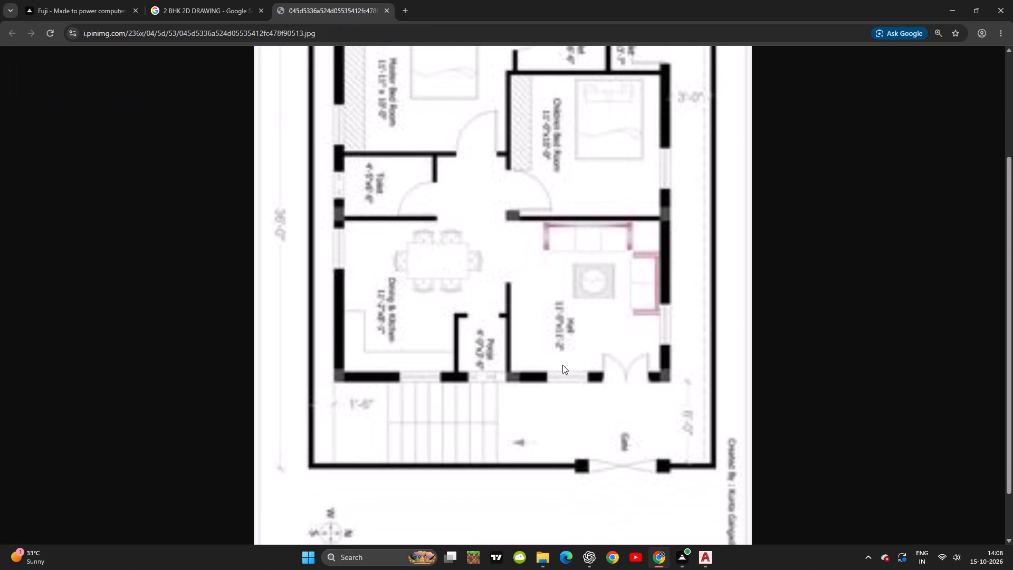
{"action": "key", "text": "alt+Tab"}
{"action": "scroll", "coordinate": [571, 324], "scroll_direction": "up", "scroll_amount": 1}
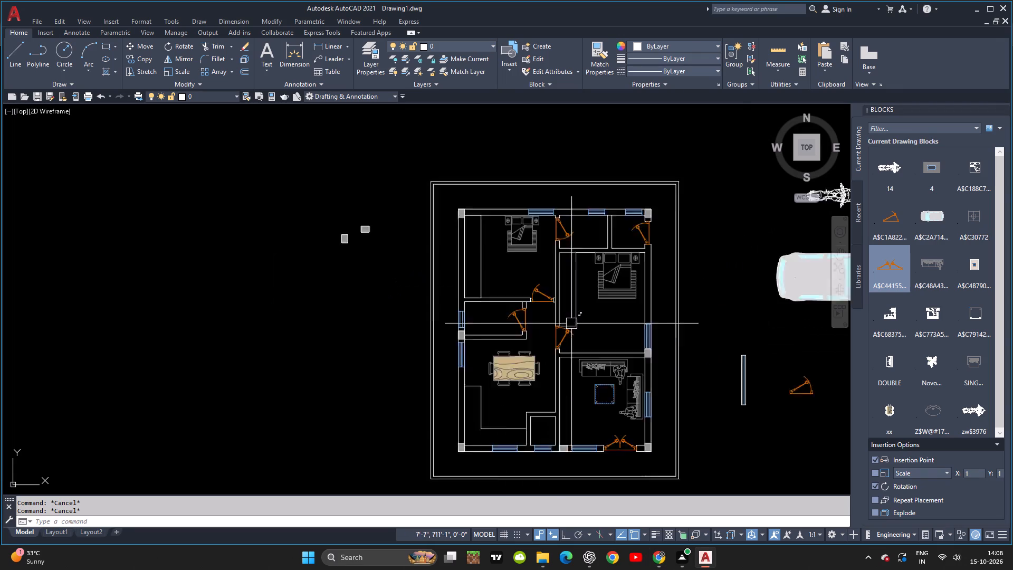
{"action": "scroll", "coordinate": [571, 324], "scroll_direction": "up", "scroll_amount": 2}
{"action": "middle_click_drag", "start_coordinate": [575, 355], "coordinate": [566, 306]}
{"action": "key", "text": "alt+Tab"}
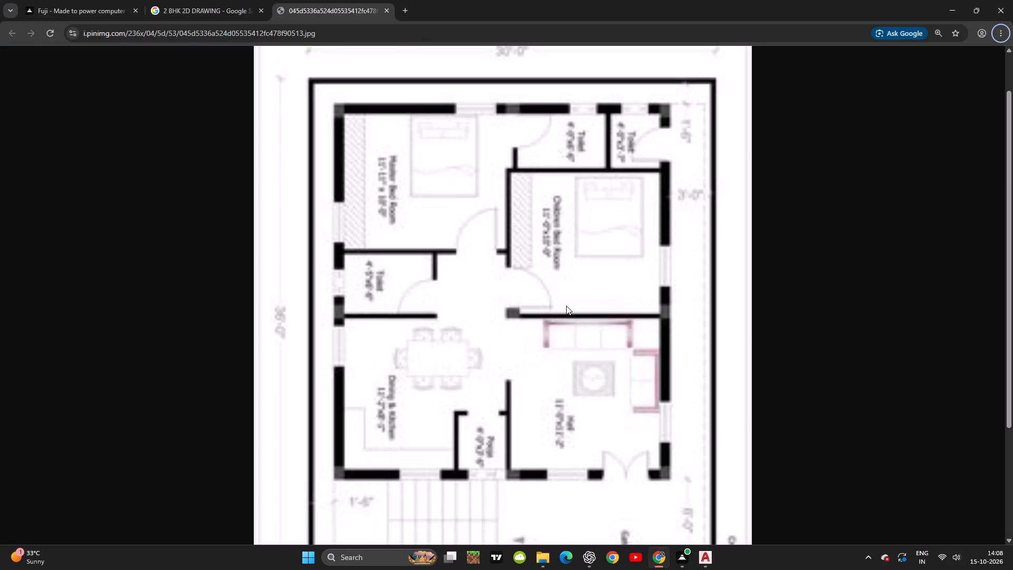
{"action": "key", "text": "alt+Tab"}
{"action": "scroll", "coordinate": [531, 349], "scroll_direction": "up", "scroll_amount": 3}
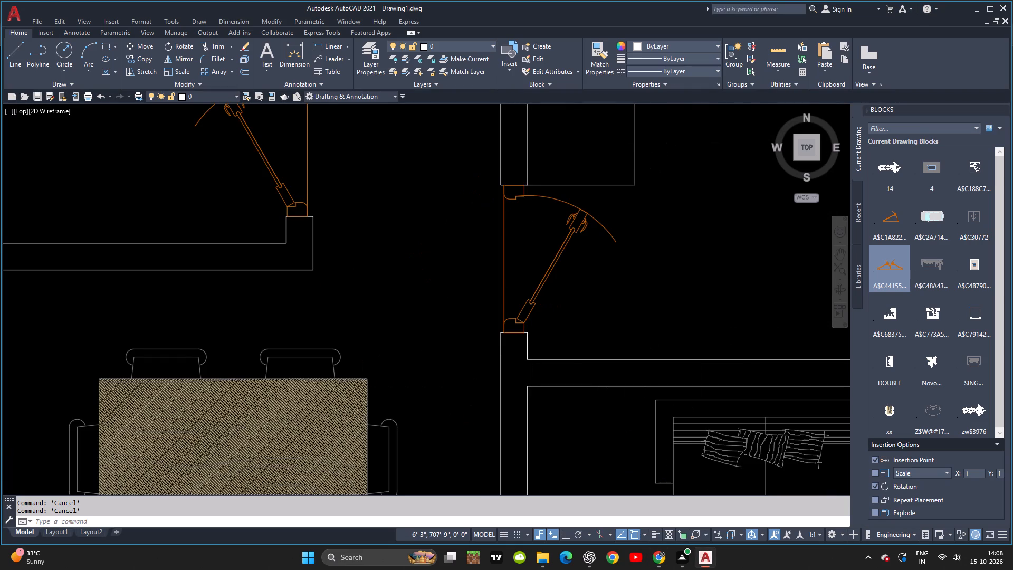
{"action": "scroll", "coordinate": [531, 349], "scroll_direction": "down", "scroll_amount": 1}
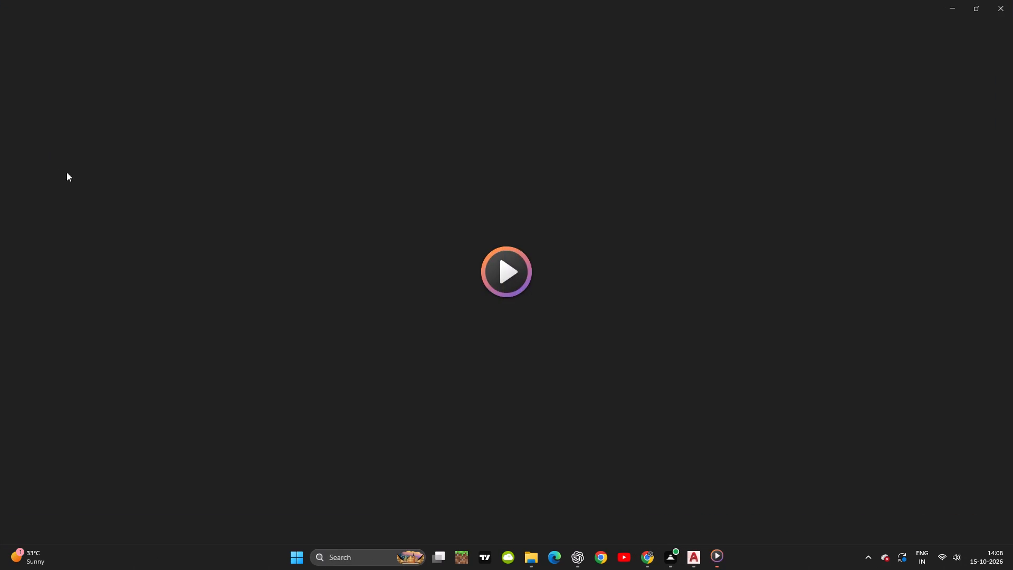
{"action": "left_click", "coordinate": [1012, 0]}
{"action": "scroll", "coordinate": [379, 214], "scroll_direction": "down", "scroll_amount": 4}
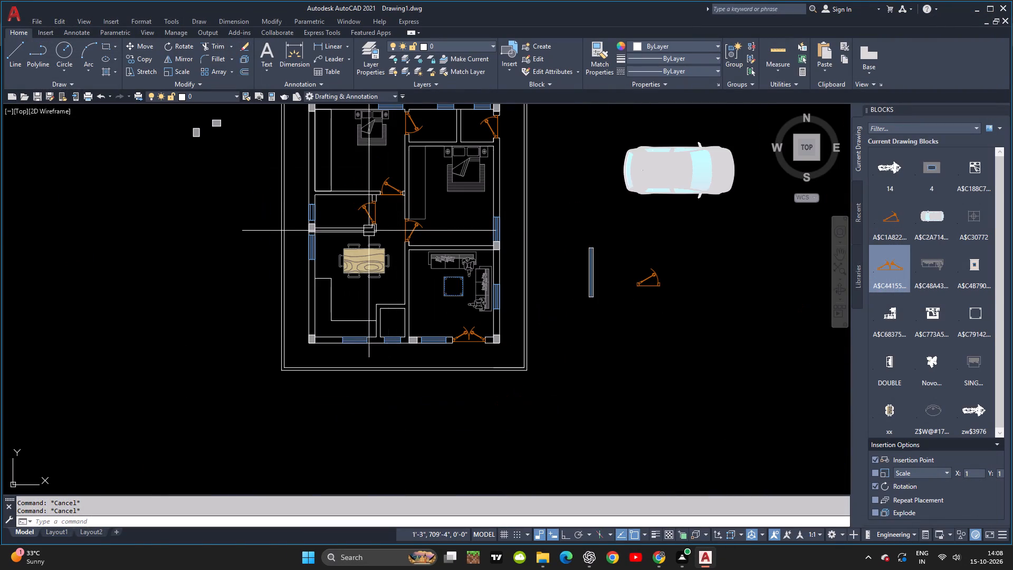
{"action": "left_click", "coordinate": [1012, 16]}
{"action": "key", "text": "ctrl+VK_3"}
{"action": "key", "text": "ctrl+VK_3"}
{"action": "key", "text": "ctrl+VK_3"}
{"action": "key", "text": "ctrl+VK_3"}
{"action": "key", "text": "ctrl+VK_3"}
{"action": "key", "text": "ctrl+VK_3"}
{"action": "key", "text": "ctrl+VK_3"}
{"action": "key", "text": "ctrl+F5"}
Copy the horizontal sample column by its lower-left corner to the central wall's left face, level with the bedroom-hall wall's lower face.
{"action": "key", "text": "alt+Tab"}
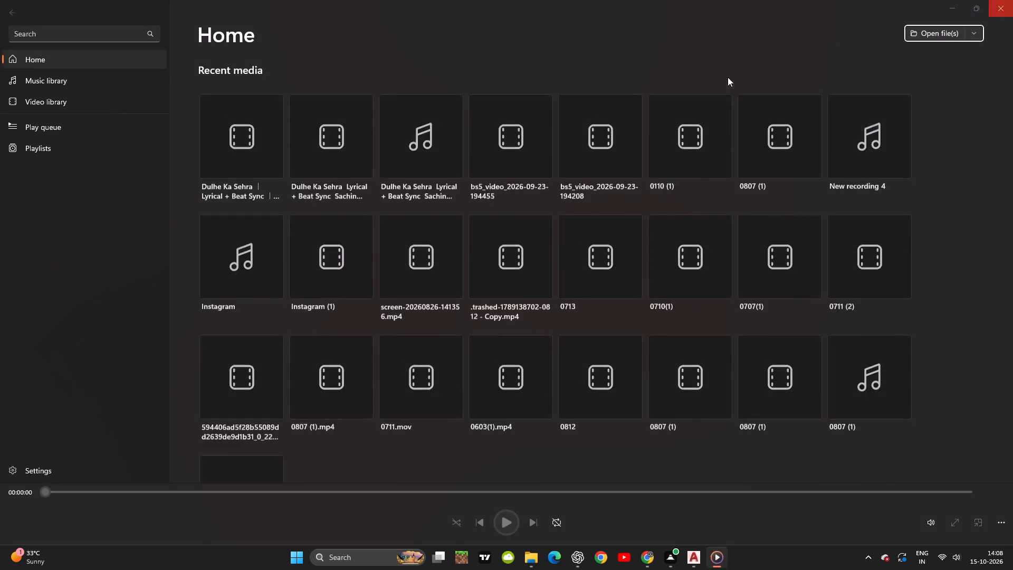
{"action": "key", "text": "alt+Tab"}
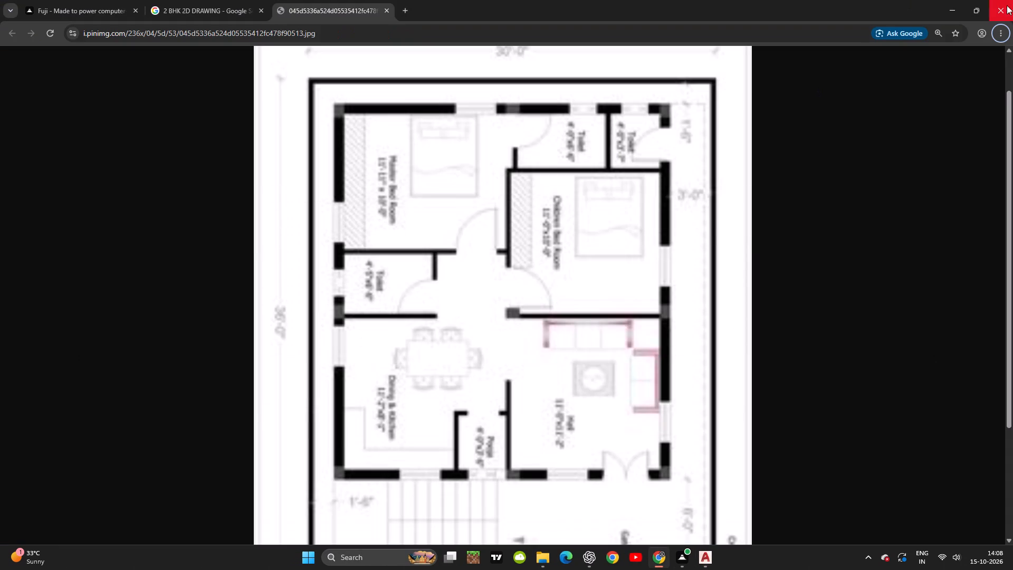
{"action": "key", "text": "alt+Tab"}
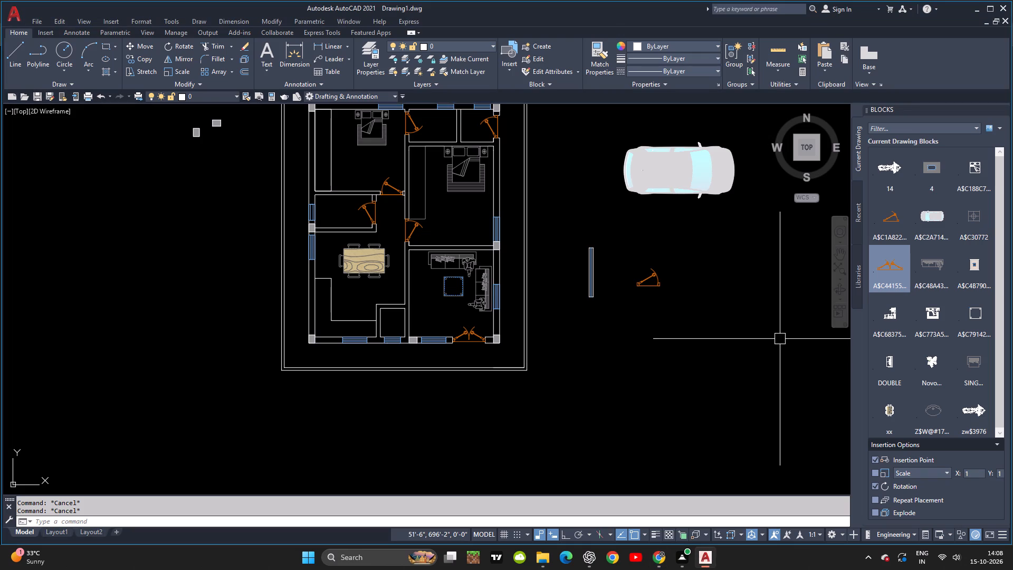
{"action": "key", "text": "alt+Tab"}
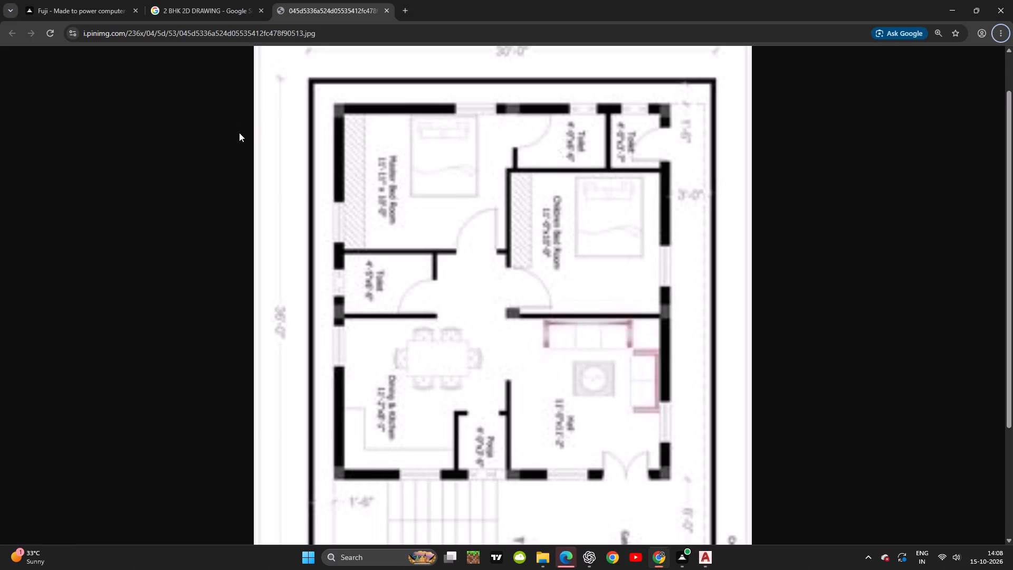
{"action": "key", "text": "alt+Tab"}
{"action": "scroll", "coordinate": [240, 113], "scroll_direction": "up", "scroll_amount": 3}
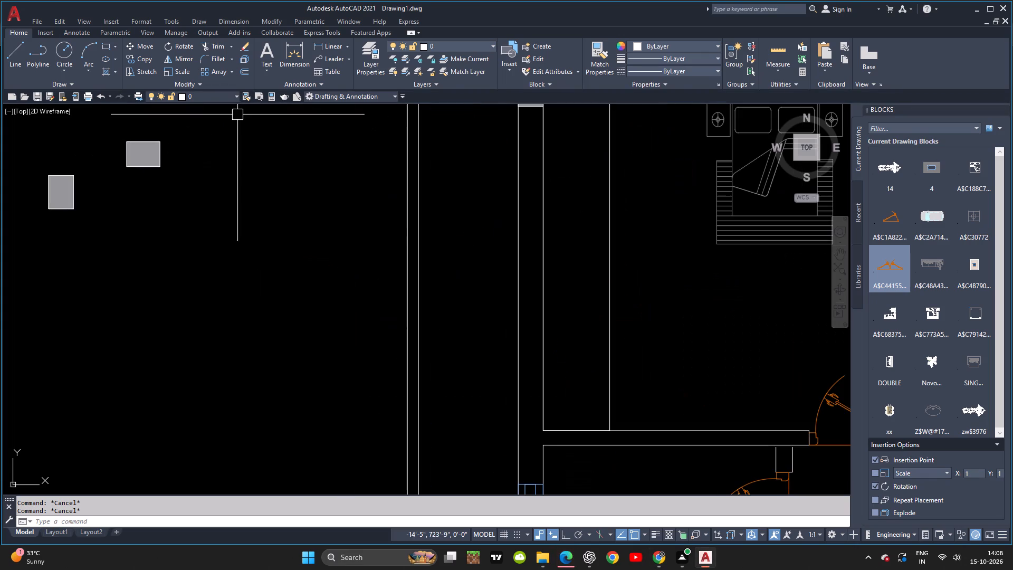
{"action": "left_click", "coordinate": [204, 111]}
{"action": "left_click", "coordinate": [118, 186]}
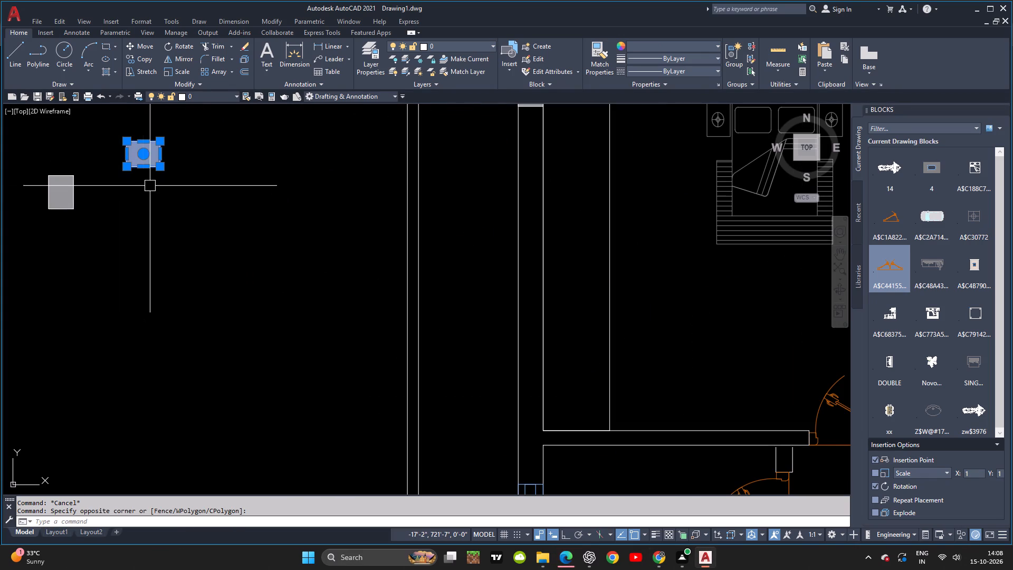
{"action": "type", "text": "co"}
{"action": "key", "text": "space"}
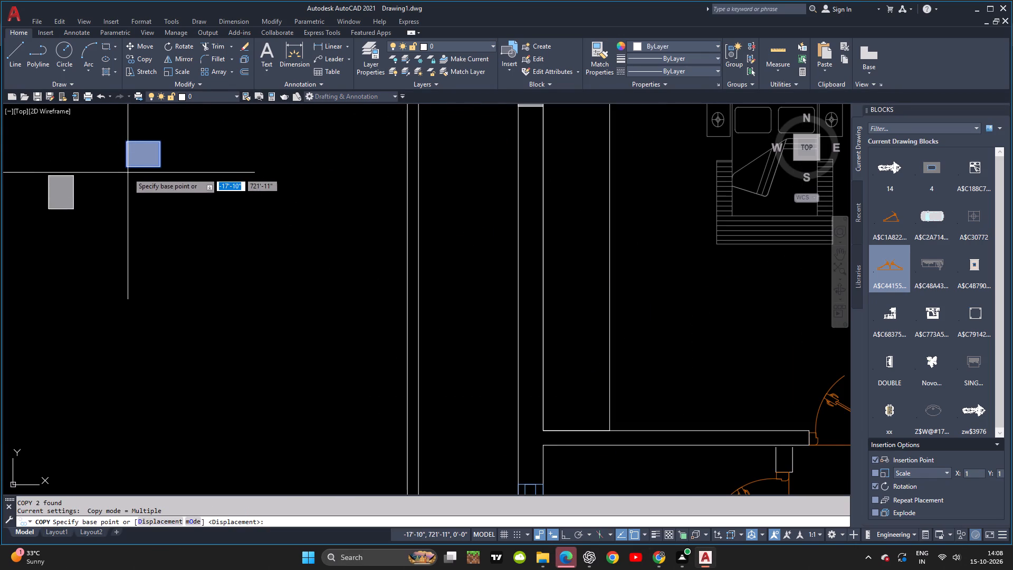
{"action": "left_click", "coordinate": [126, 169]}
{"action": "scroll", "coordinate": [289, 265], "scroll_direction": "down", "scroll_amount": 2}
{"action": "middle_click_drag", "start_coordinate": [281, 261], "coordinate": [210, 256]}
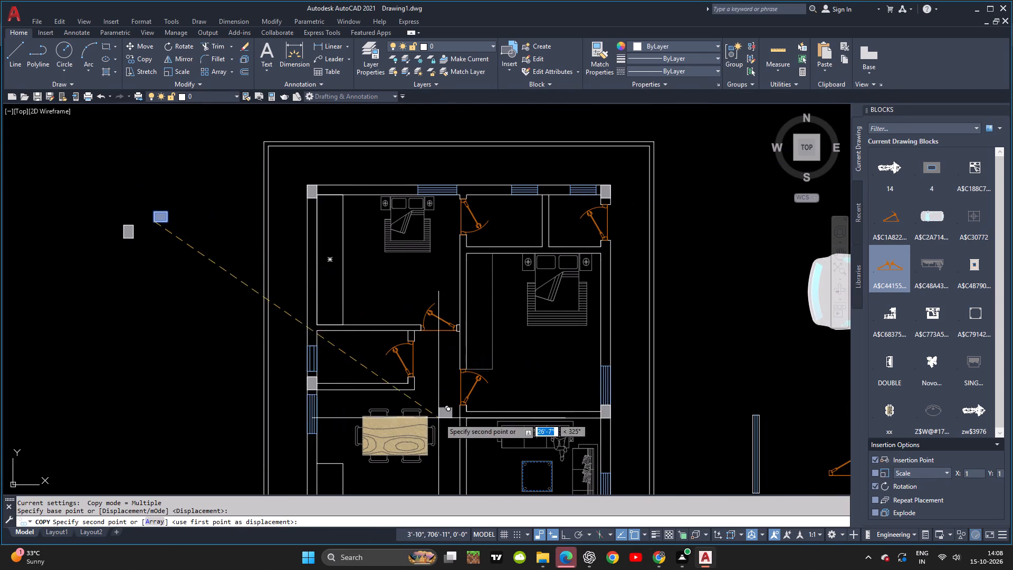
{"action": "scroll", "coordinate": [444, 417], "scroll_direction": "up", "scroll_amount": 4}
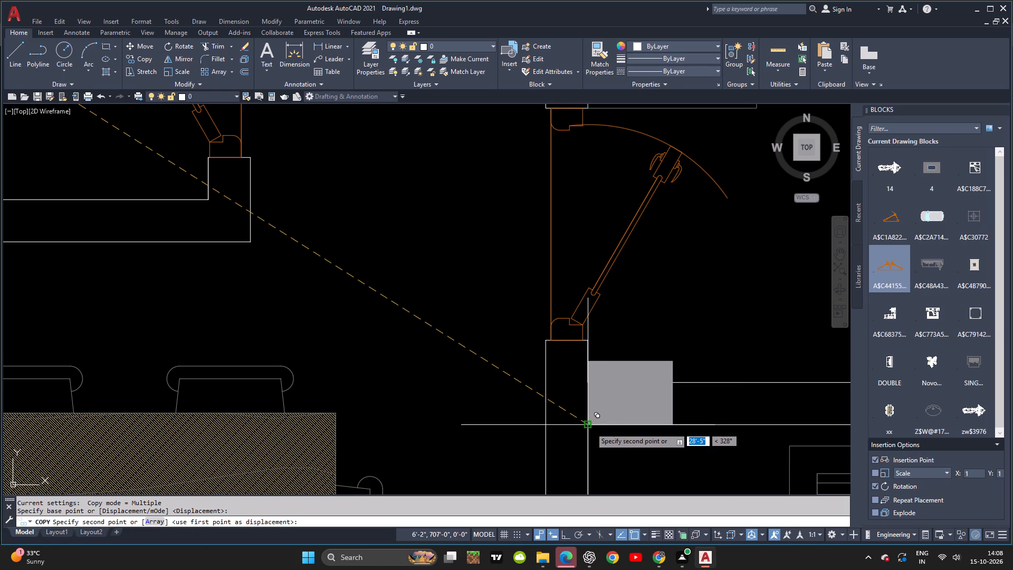
{"action": "left_click", "coordinate": [549, 425]}
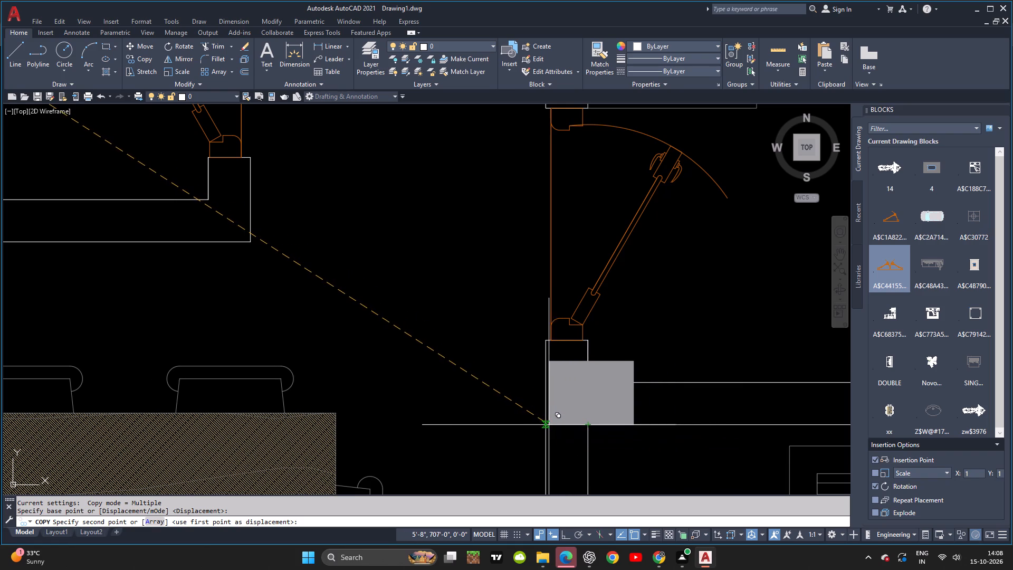
{"action": "key", "text": "Escape"}
Erase the wall lines running along the new column and up to the children's bedroom door.
{"action": "scroll", "coordinate": [596, 355], "scroll_direction": "down", "scroll_amount": 1}
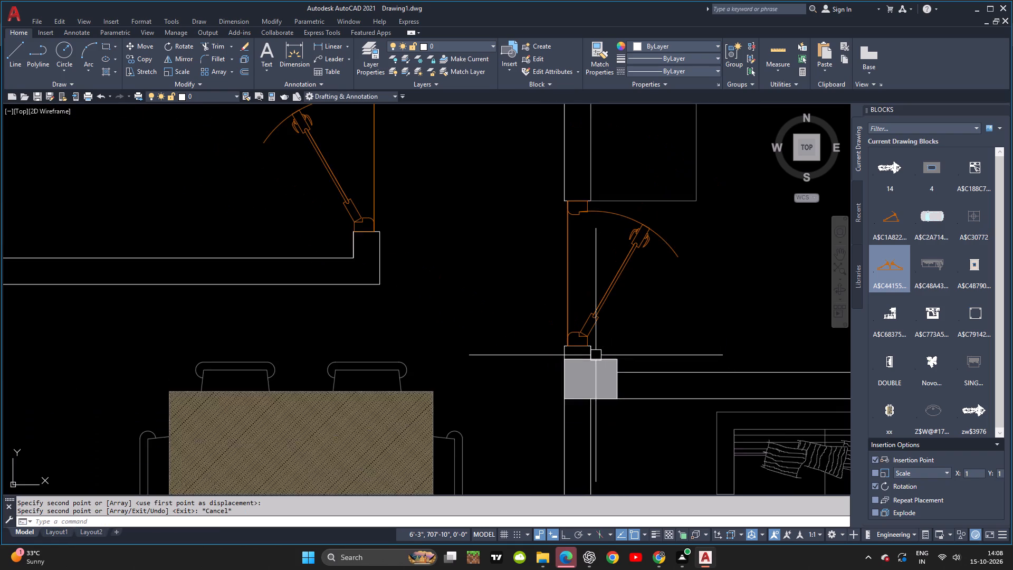
{"action": "scroll", "coordinate": [596, 355], "scroll_direction": "up", "scroll_amount": 3}
{"action": "left_click", "coordinate": [526, 319]}
{"action": "key", "text": "Escape"}
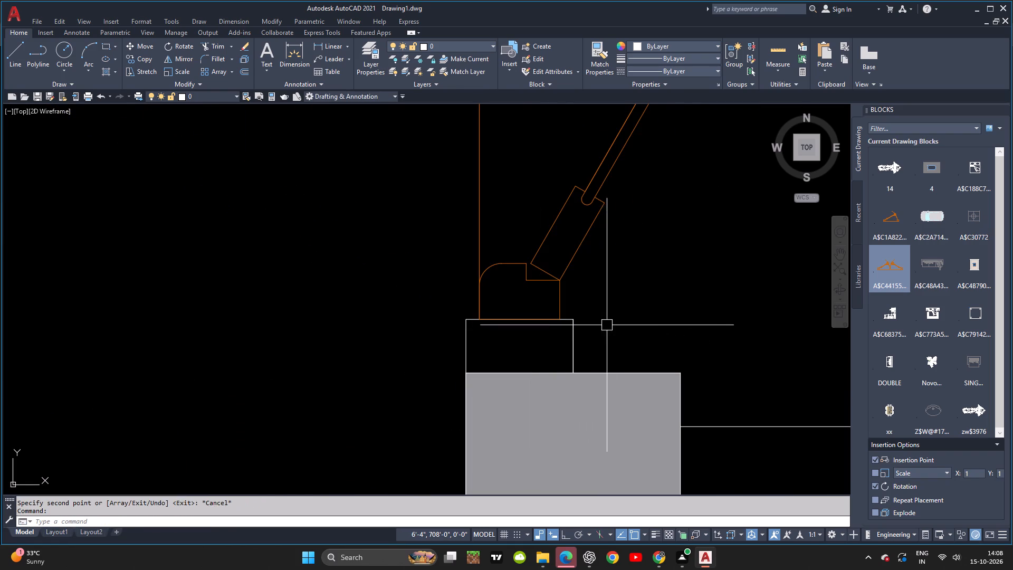
{"action": "left_click", "coordinate": [611, 331]}
{"action": "left_click", "coordinate": [375, 359]}
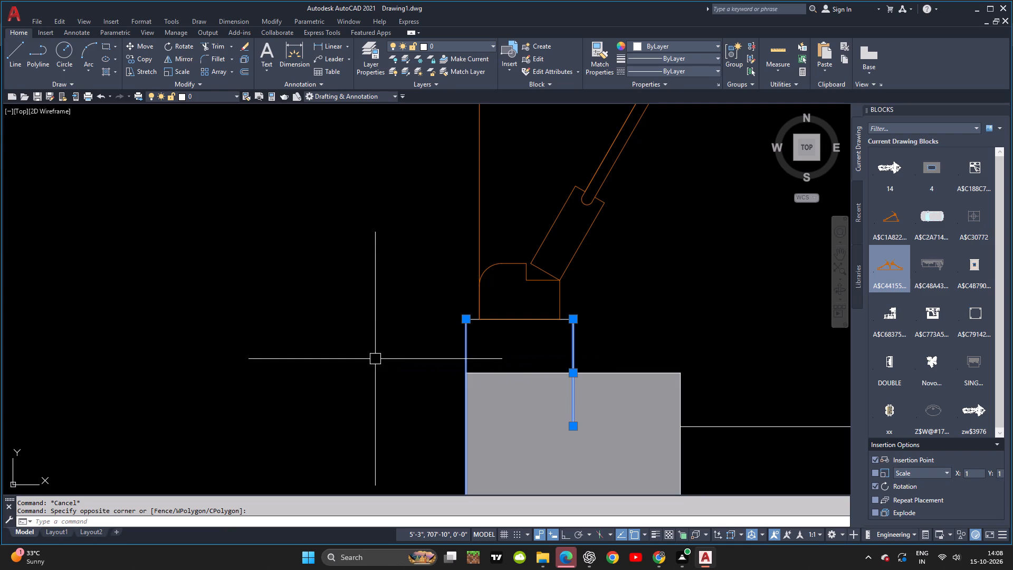
{"action": "key", "text": "Delete"}
{"action": "key", "text": "super+XF86Favorites"}
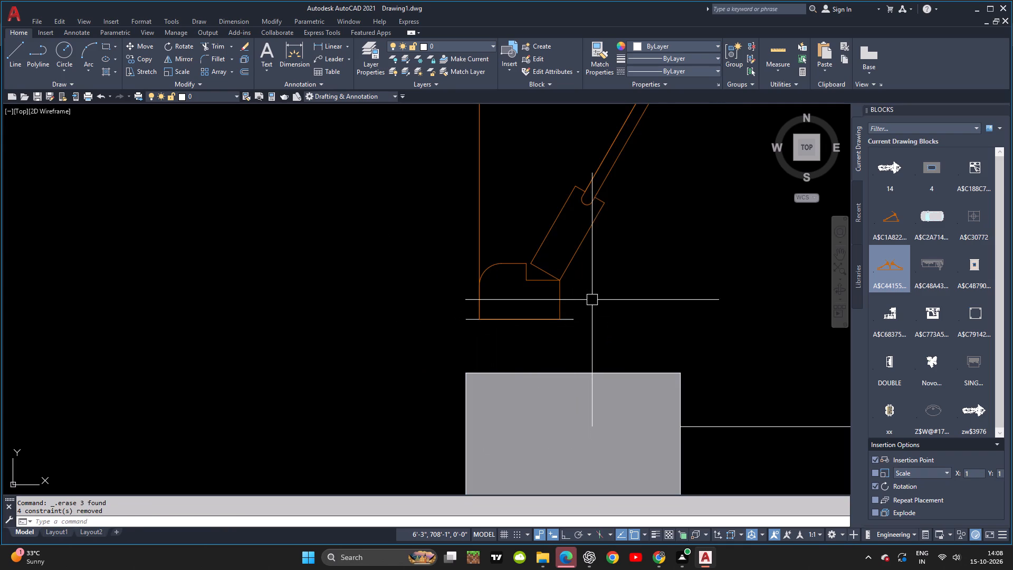
Move the children's bedroom door and its jamb line down onto the new column's top edge.
{"action": "left_click", "coordinate": [592, 298]}
{"action": "left_click", "coordinate": [512, 350]}
{"action": "type", "text": "m"}
{"action": "key", "text": "space"}
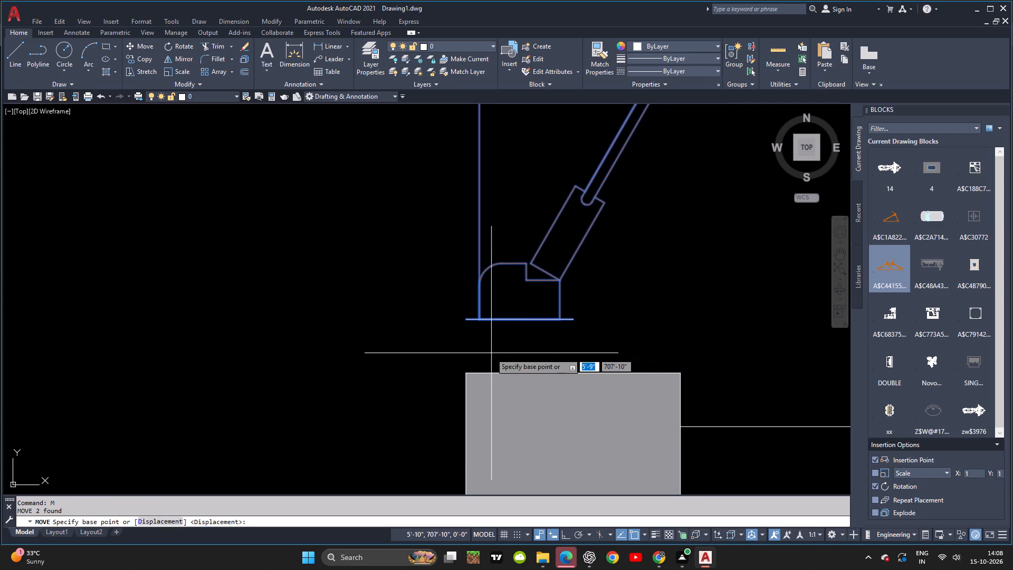
{"action": "left_click", "coordinate": [464, 321]}
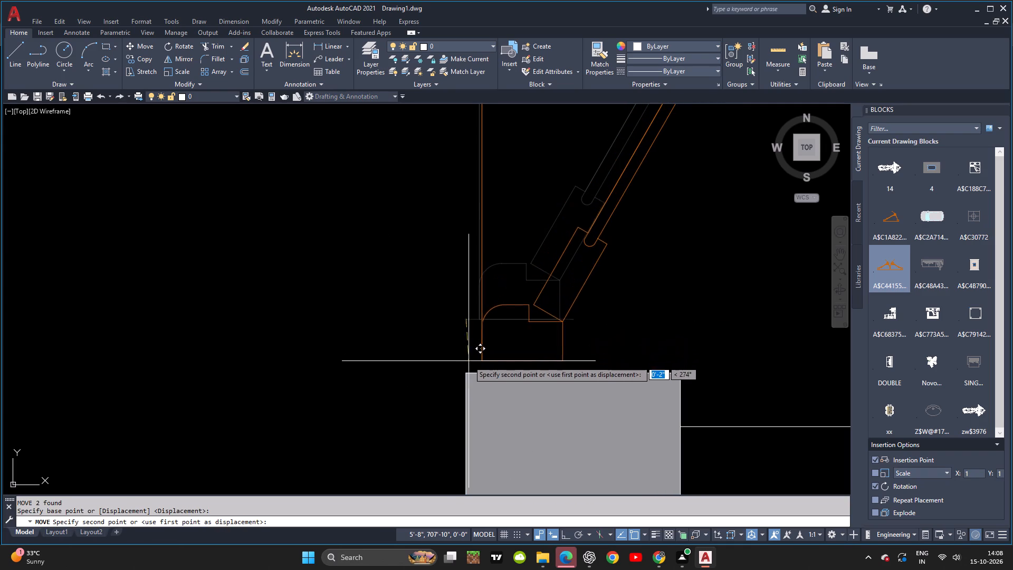
{"action": "left_click", "coordinate": [465, 377]}
{"action": "key", "text": "Escape"}
Move the wall end line above the children's bedroom door down to the top of the door frame.
{"action": "scroll", "coordinate": [580, 357], "scroll_direction": "down", "scroll_amount": 2}
{"action": "middle_click_drag", "start_coordinate": [580, 357], "coordinate": [561, 399]}
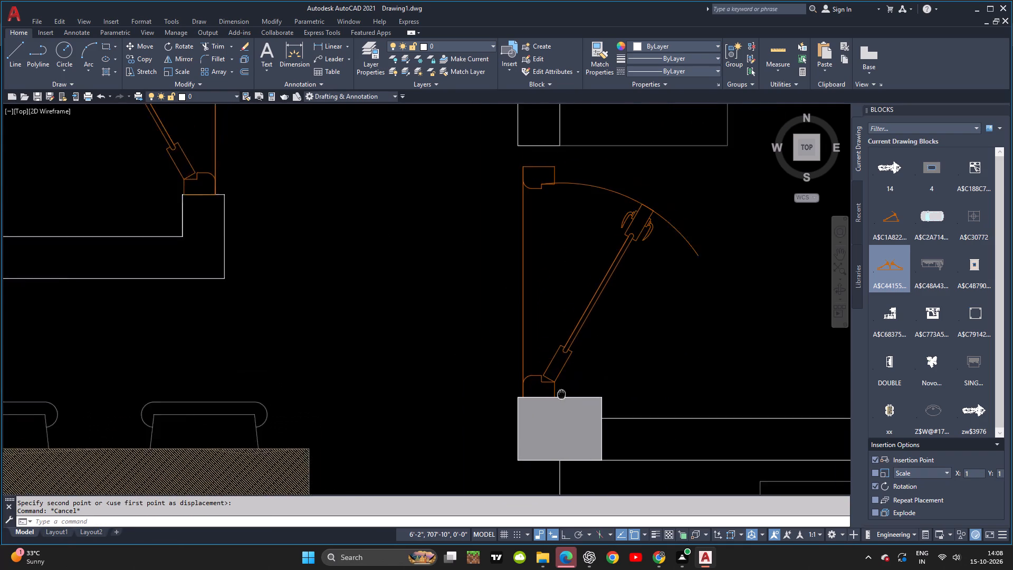
{"action": "middle_click_drag", "start_coordinate": [561, 399], "coordinate": [565, 483]}
{"action": "scroll", "coordinate": [534, 244], "scroll_direction": "up", "scroll_amount": 2}
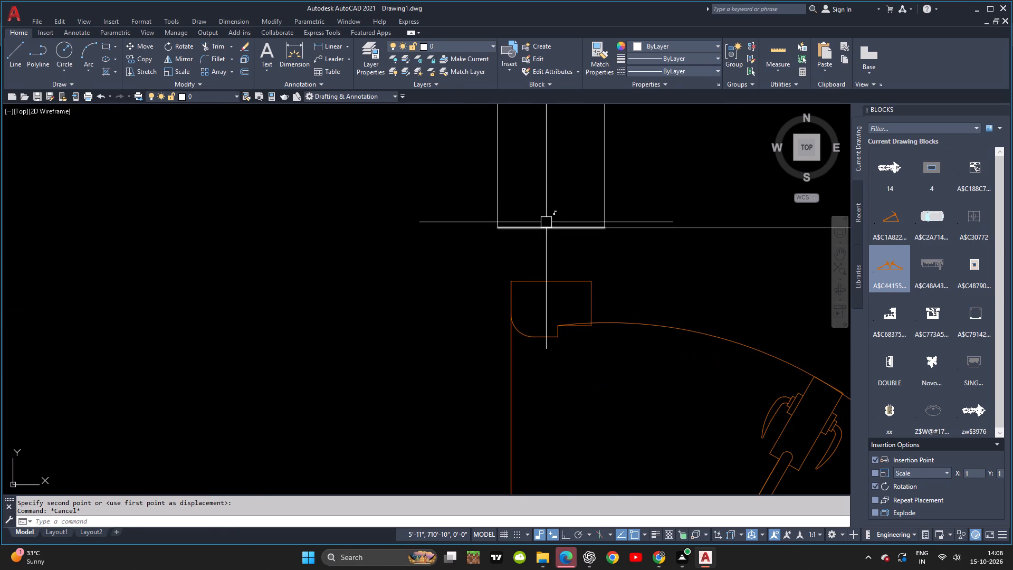
{"action": "left_click", "coordinate": [546, 222]}
{"action": "left_click", "coordinate": [527, 234]}
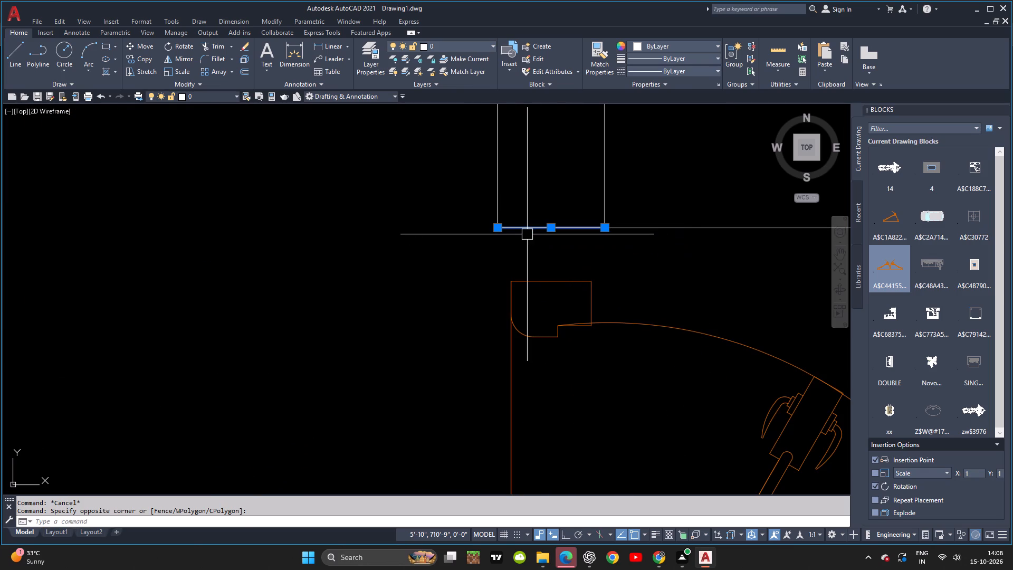
{"action": "type", "text": "m"}
{"action": "key", "text": "space"}
{"action": "left_click", "coordinate": [549, 231]}
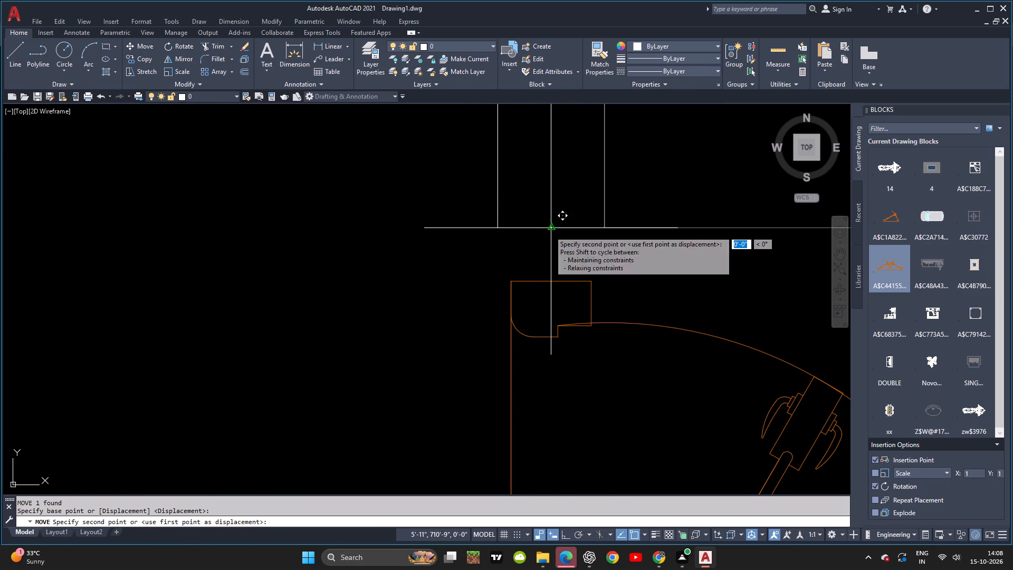
{"action": "left_click", "coordinate": [553, 277]}
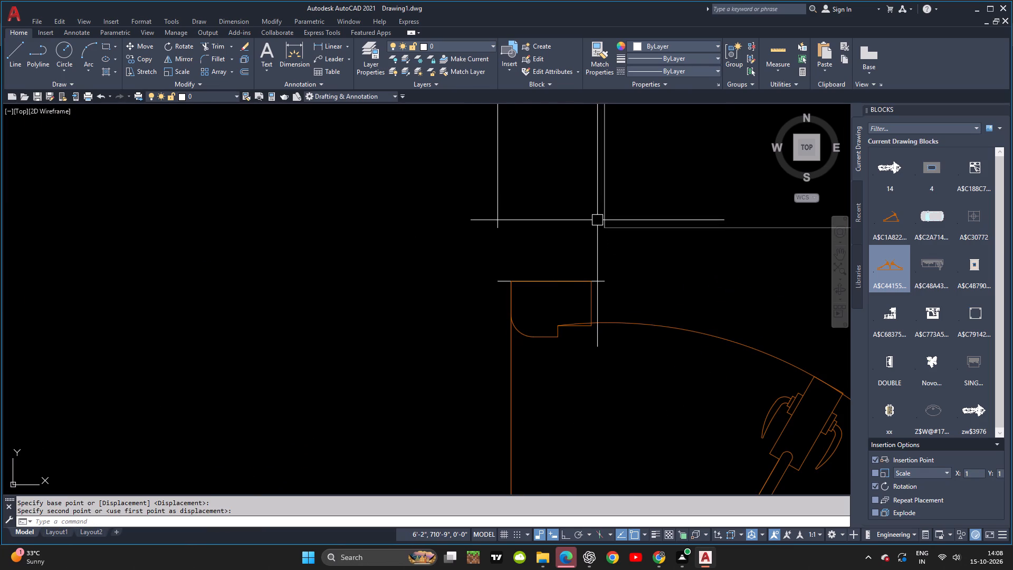
{"action": "key", "text": "Escape"}
{"action": "key", "text": "Escape"}
Extend both faces of the central wall down to the moved end line above the children's bedroom door.
{"action": "type", "text": "ex"}
{"action": "key", "text": "space"}
{"action": "key", "text": "space"}
{"action": "left_click", "coordinate": [623, 169]}
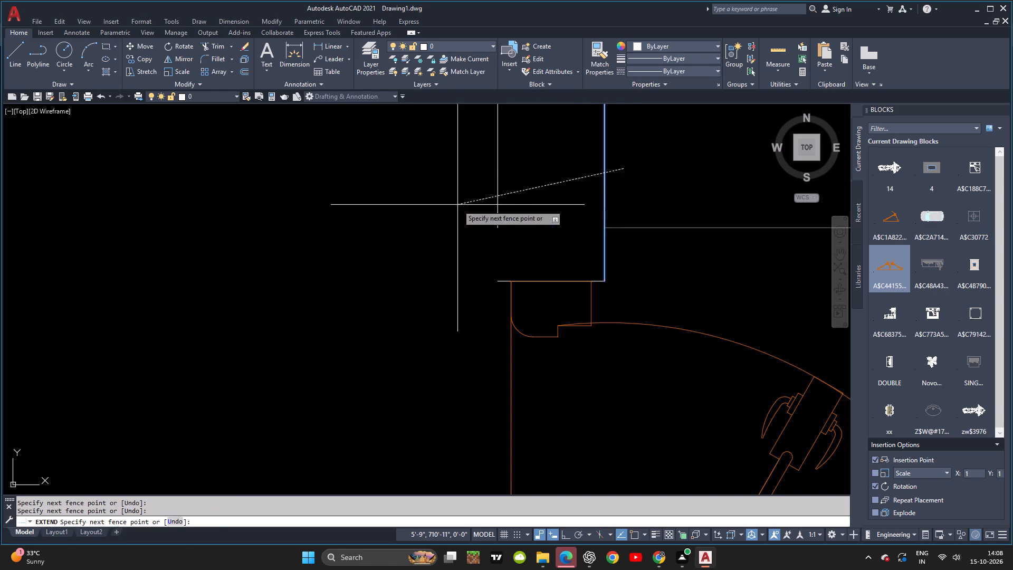
{"action": "left_click", "coordinate": [441, 206]}
{"action": "key", "text": "Escape"}
Compare the whole plan with the reference image to check the columns, doors and windows.
{"action": "scroll", "coordinate": [533, 273], "scroll_direction": "down", "scroll_amount": 6}
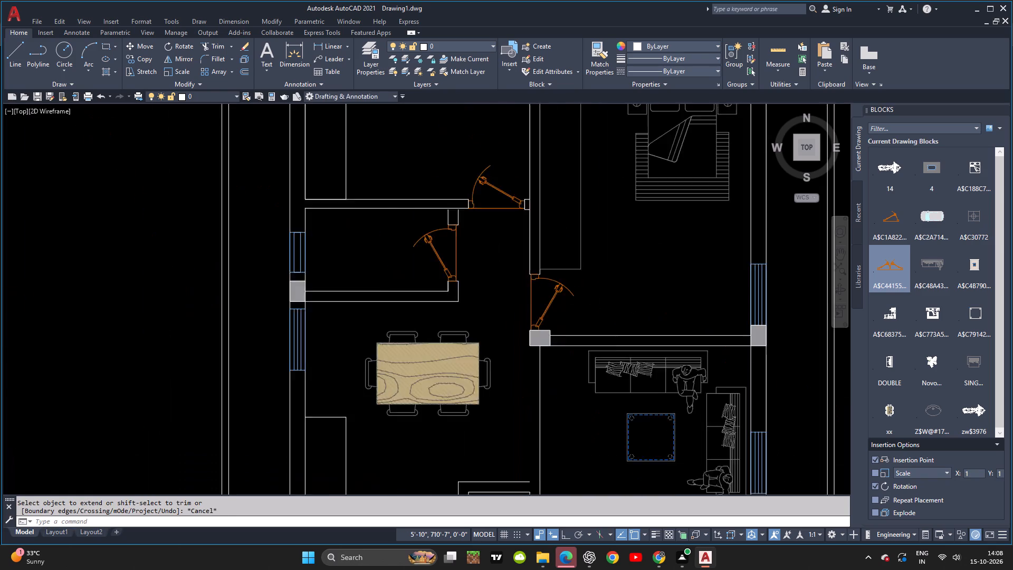
{"action": "middle_click_drag", "start_coordinate": [529, 270], "coordinate": [494, 254]}
{"action": "scroll", "coordinate": [501, 256], "scroll_direction": "down", "scroll_amount": 1}
{"action": "middle_click_drag", "start_coordinate": [501, 256], "coordinate": [467, 255]}
{"action": "middle_click_drag", "start_coordinate": [473, 298], "coordinate": [474, 304]}
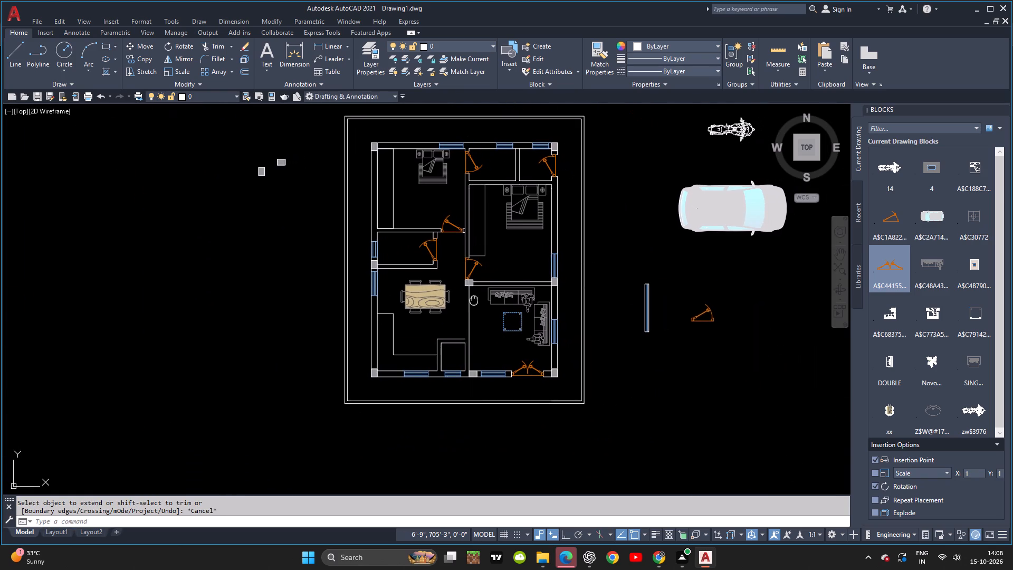
{"action": "middle_click_drag", "start_coordinate": [474, 304], "coordinate": [478, 319]}
{"action": "key", "text": "alt+Tab"}
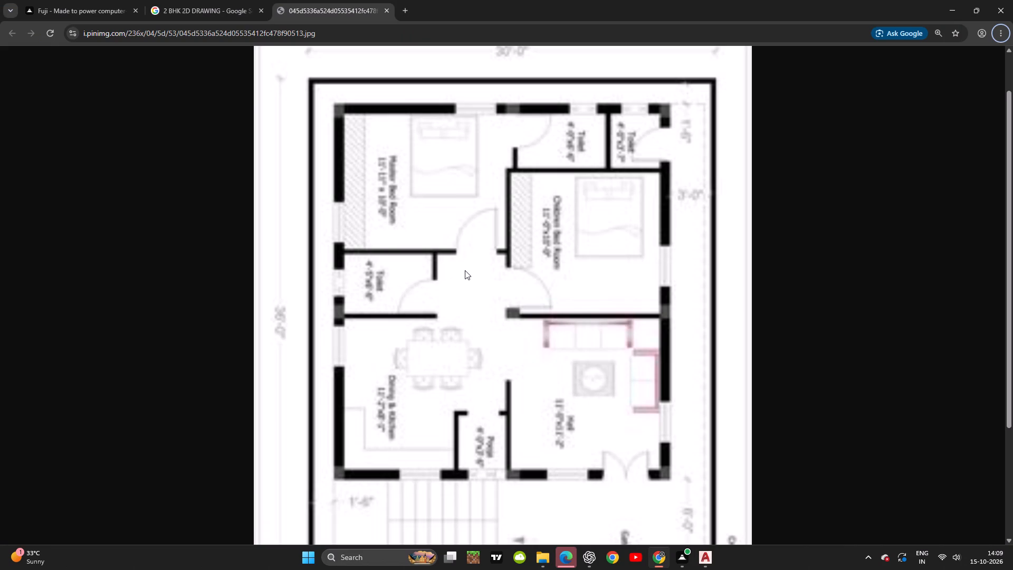
{"action": "key", "text": "Tab"}
{"action": "key", "text": "alt+Tab"}
{"action": "key", "text": "alt+Tab"}
{"action": "key", "text": "alt+Tab"}
{"action": "key", "text": "alt+Tab"}
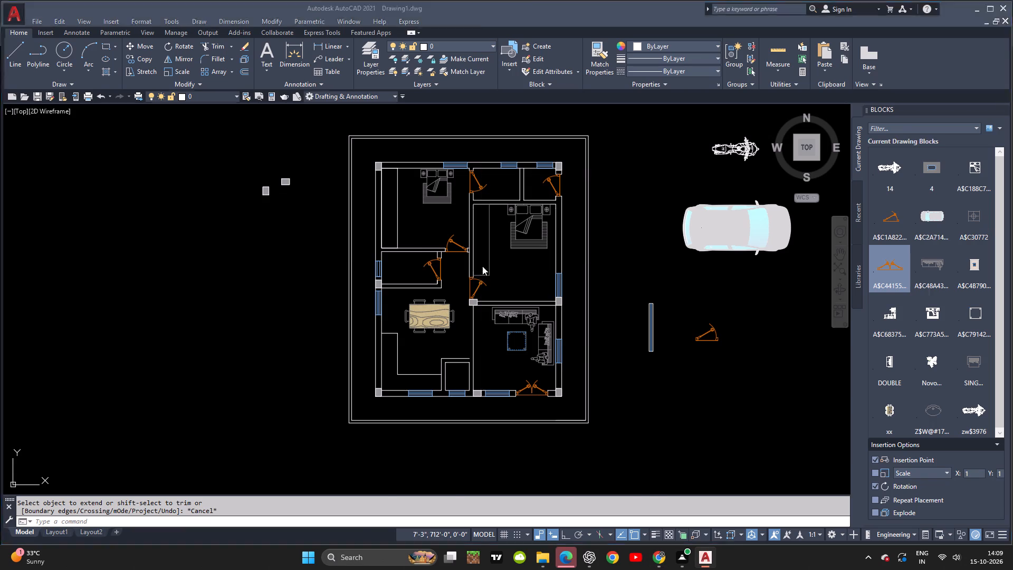
{"action": "type", "text": ";[p"}
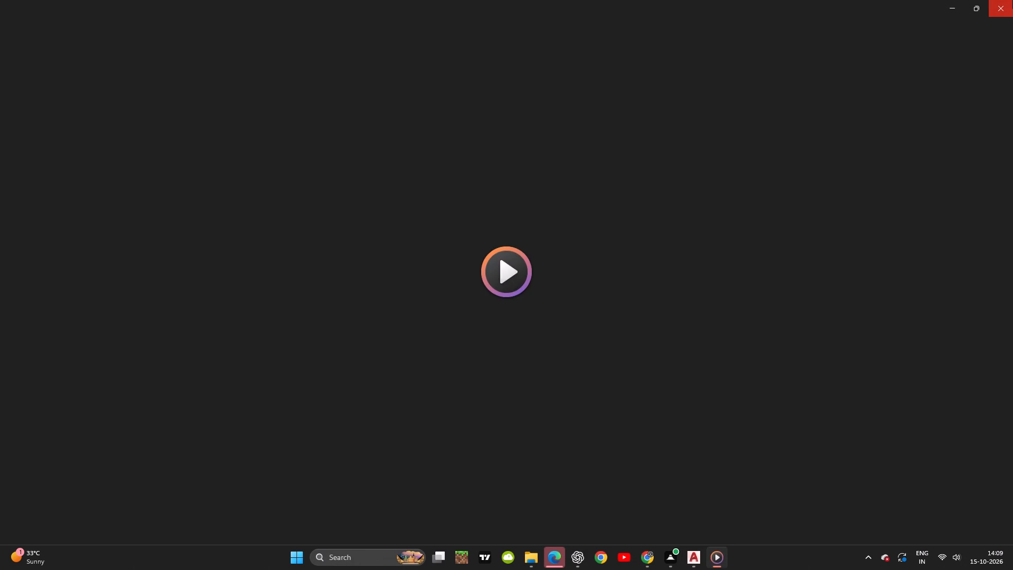
{"action": "left_click", "coordinate": [1012, 0]}
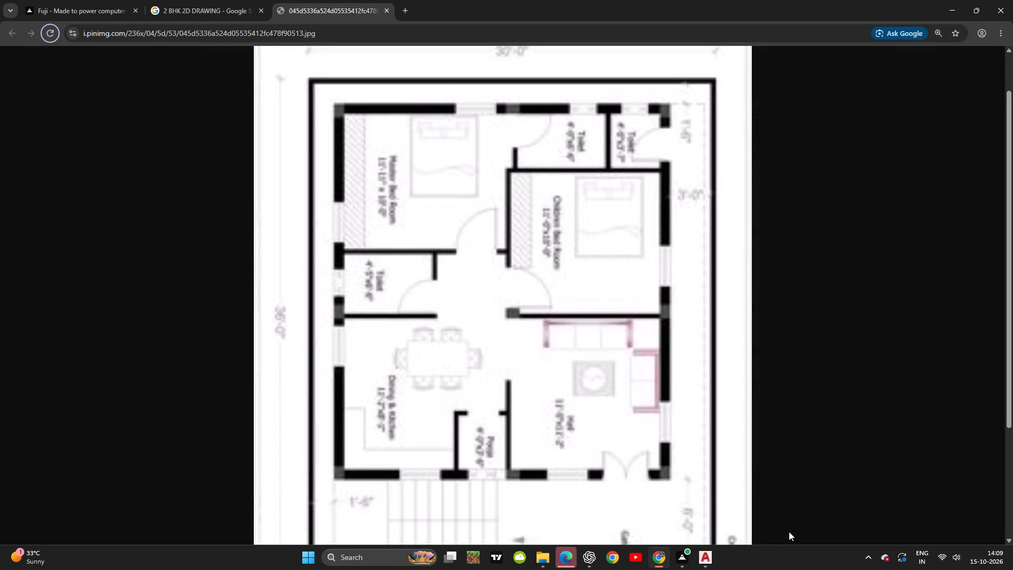
{"action": "key", "text": "alt+Tab"}
{"action": "key", "text": "ctrl+F5"}
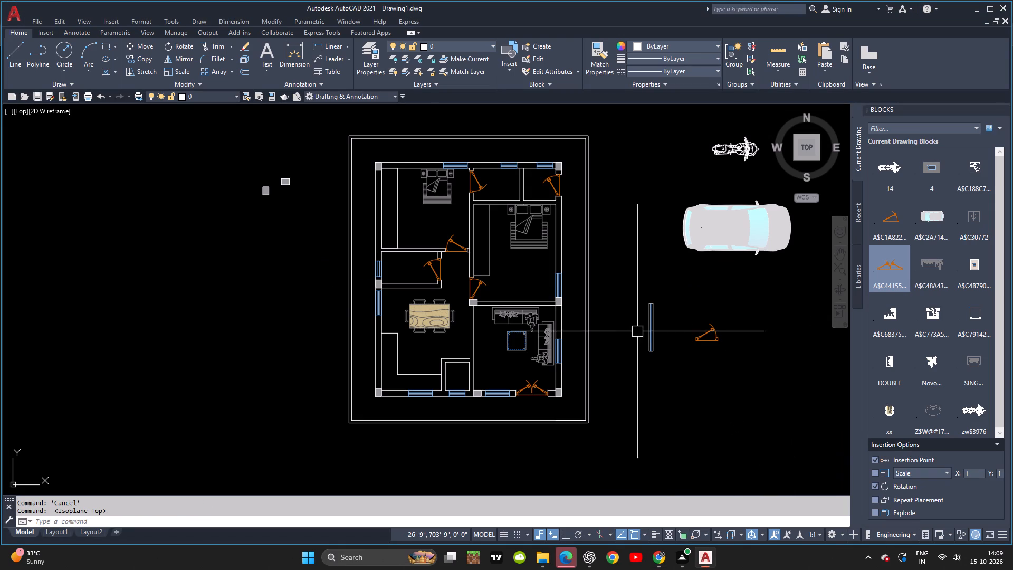
{"action": "key", "text": "alt+Tab"}
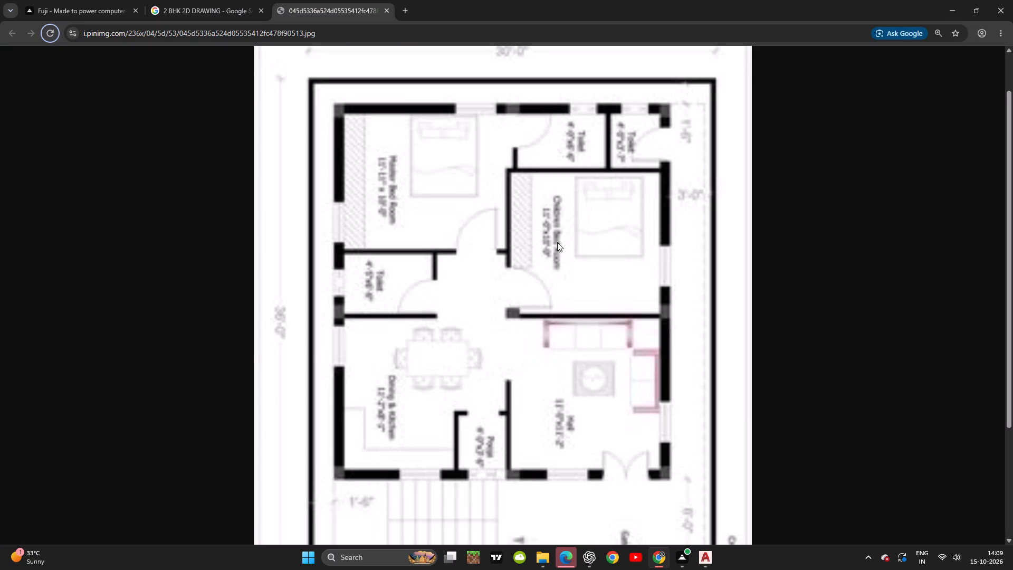
{"action": "key", "text": "alt+Tab"}
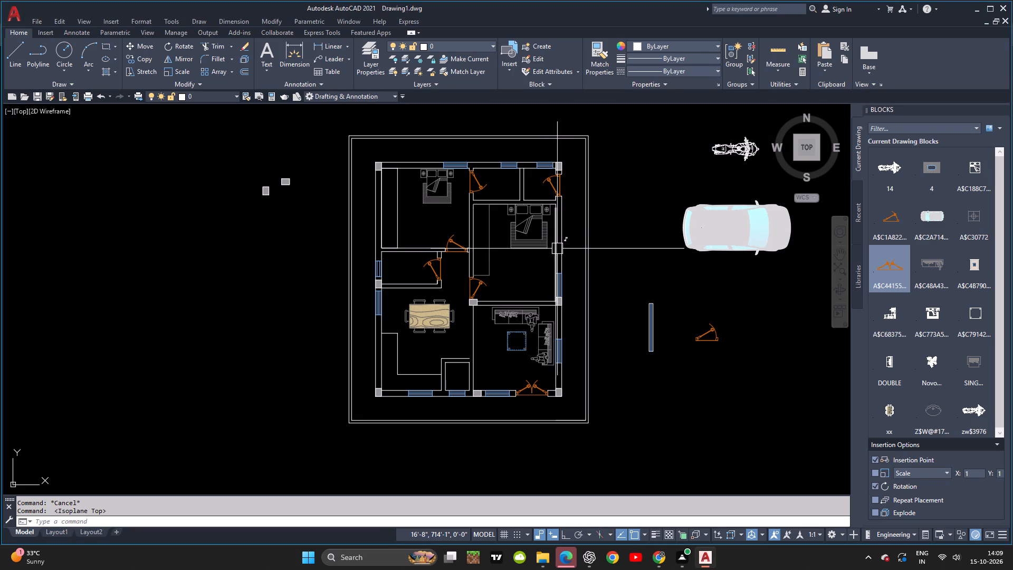
Erase the spare vehicle, furniture, window and door blocks and the stray object lying east of the plan.
{"action": "scroll", "coordinate": [510, 301], "scroll_direction": "down", "scroll_amount": 3}
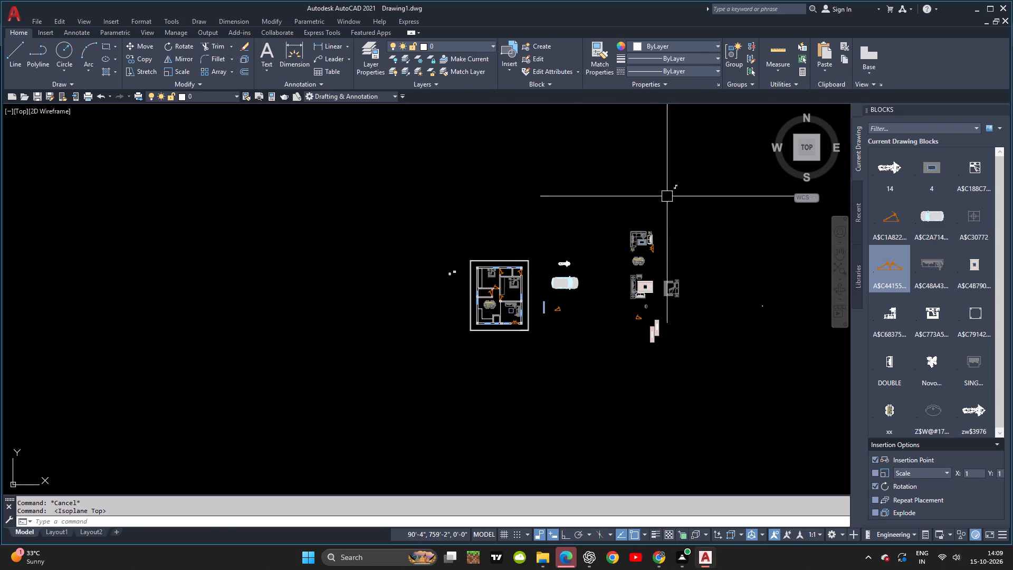
{"action": "left_click", "coordinate": [704, 186]}
{"action": "left_click", "coordinate": [540, 390]}
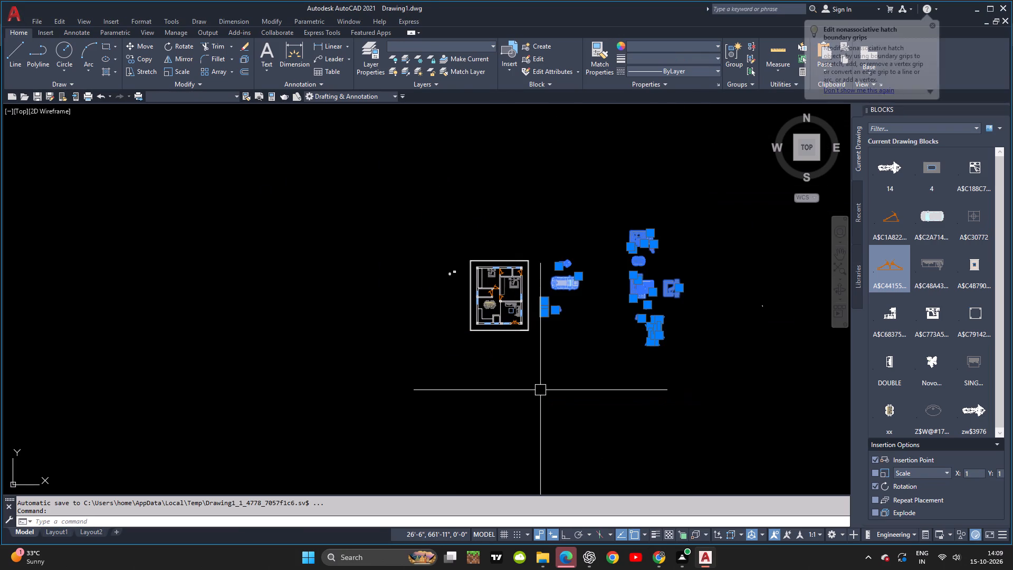
{"action": "key", "text": "Delete"}
{"action": "left_click", "coordinate": [807, 277]}
{"action": "left_click", "coordinate": [724, 348]}
{"action": "key", "text": "Delete"}
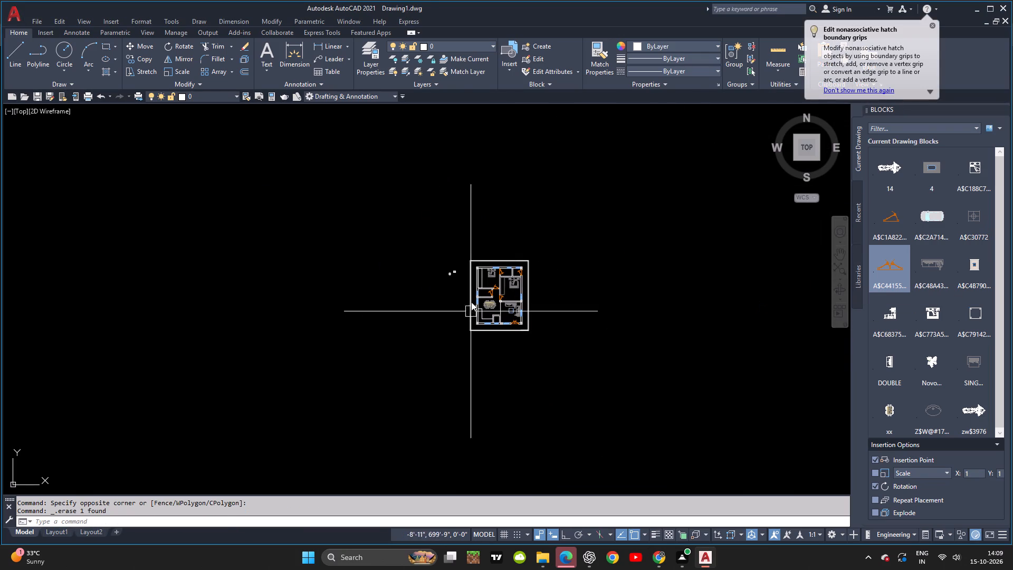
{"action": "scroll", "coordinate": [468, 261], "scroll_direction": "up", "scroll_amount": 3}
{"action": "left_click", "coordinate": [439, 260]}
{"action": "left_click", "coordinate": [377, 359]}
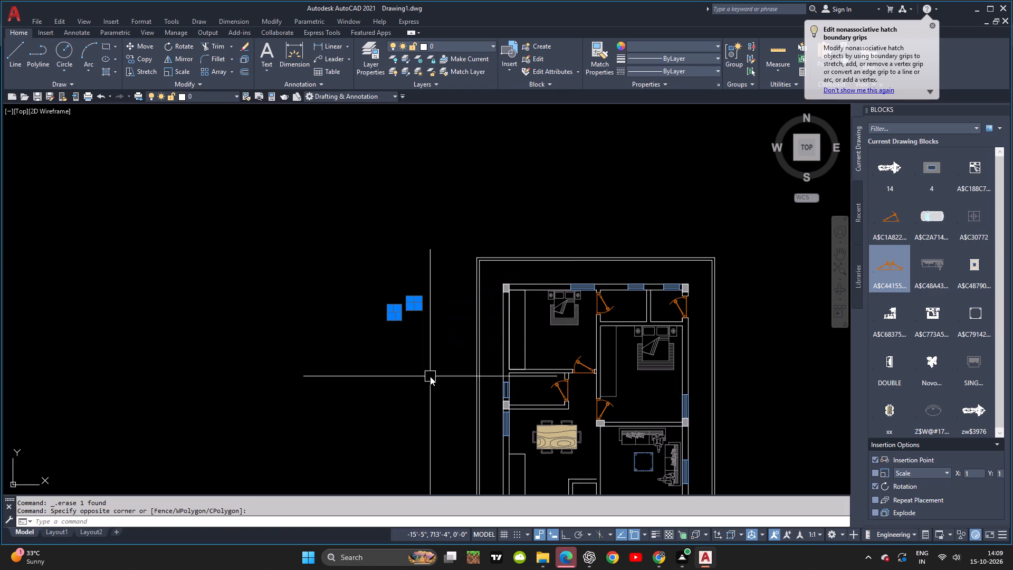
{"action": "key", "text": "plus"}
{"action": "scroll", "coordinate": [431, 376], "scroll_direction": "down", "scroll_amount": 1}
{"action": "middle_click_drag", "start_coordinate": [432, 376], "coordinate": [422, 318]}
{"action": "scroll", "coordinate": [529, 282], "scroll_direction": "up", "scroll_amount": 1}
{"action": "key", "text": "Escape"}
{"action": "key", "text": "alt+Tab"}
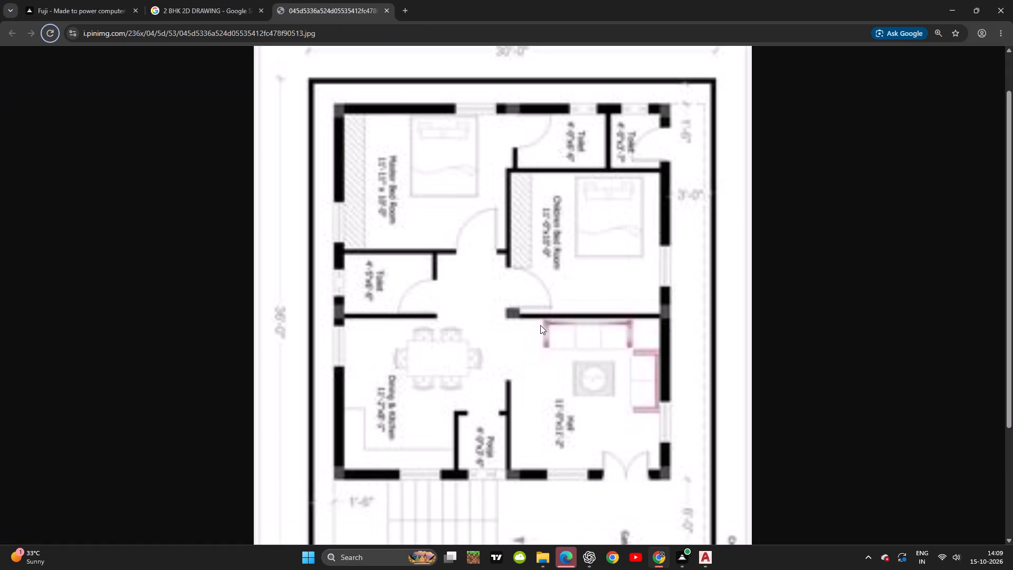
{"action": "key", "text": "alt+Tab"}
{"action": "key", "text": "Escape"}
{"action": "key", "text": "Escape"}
Erase the two grey sample columns lying west of the plan.
{"action": "scroll", "coordinate": [370, 281], "scroll_direction": "up", "scroll_amount": 2}
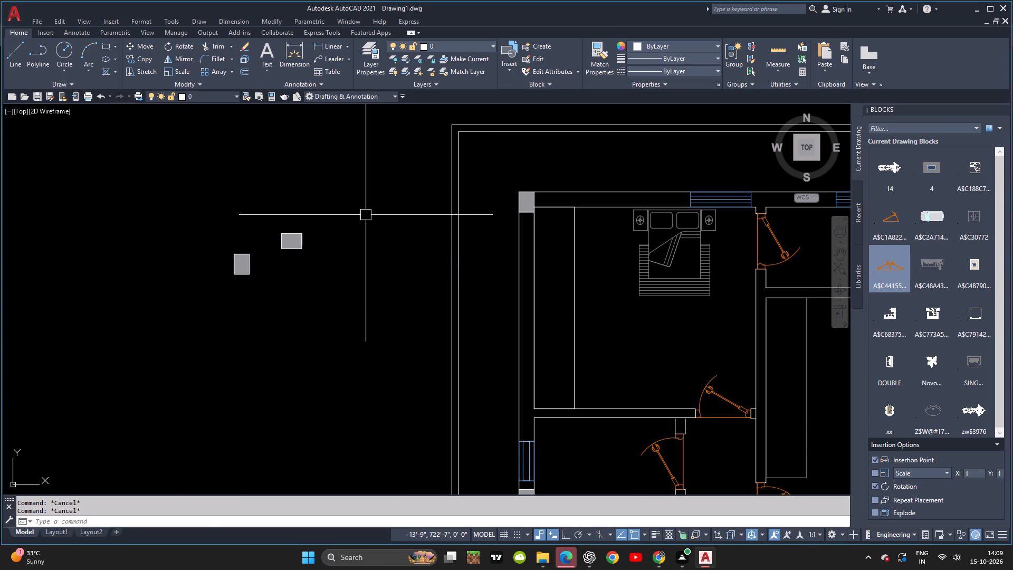
{"action": "left_click", "coordinate": [365, 192]}
{"action": "key", "text": "9"}
{"action": "key", "text": "Escape"}
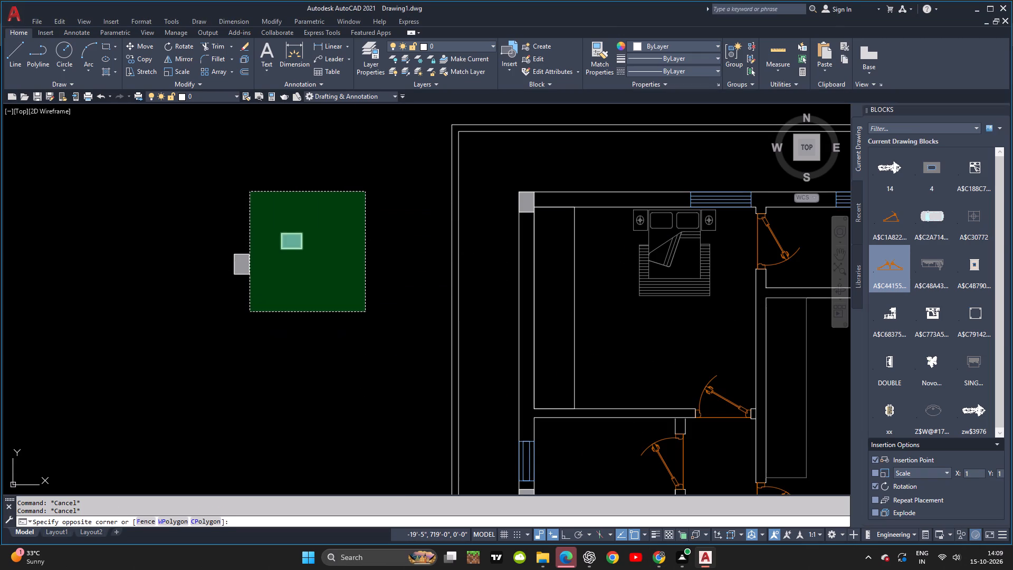
{"action": "left_click", "coordinate": [345, 171]}
{"action": "left_click", "coordinate": [193, 288]}
{"action": "key", "text": "Delete"}
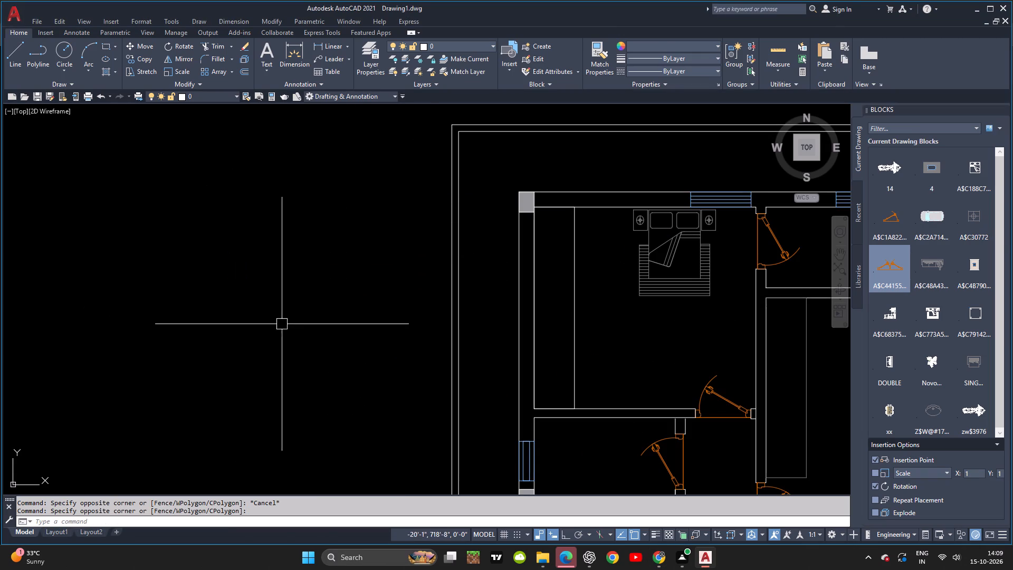
Start a wall hatch using the ANSI32 pattern.
{"action": "scroll", "coordinate": [282, 324], "scroll_direction": "down", "scroll_amount": 2}
{"action": "middle_click_drag", "start_coordinate": [269, 315], "coordinate": [238, 297]}
{"action": "key", "text": "Escape"}
{"action": "key", "text": "Escape"}
{"action": "key", "text": "Escape"}
{"action": "scroll", "coordinate": [369, 277], "scroll_direction": "up", "scroll_amount": 3}
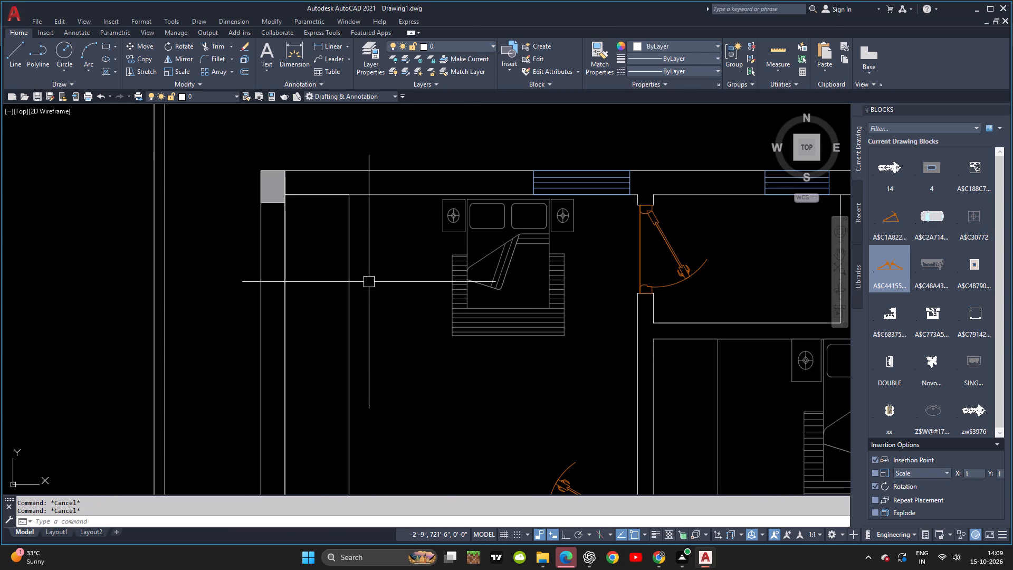
{"action": "type", "text": "h"}
{"action": "key", "text": "space"}
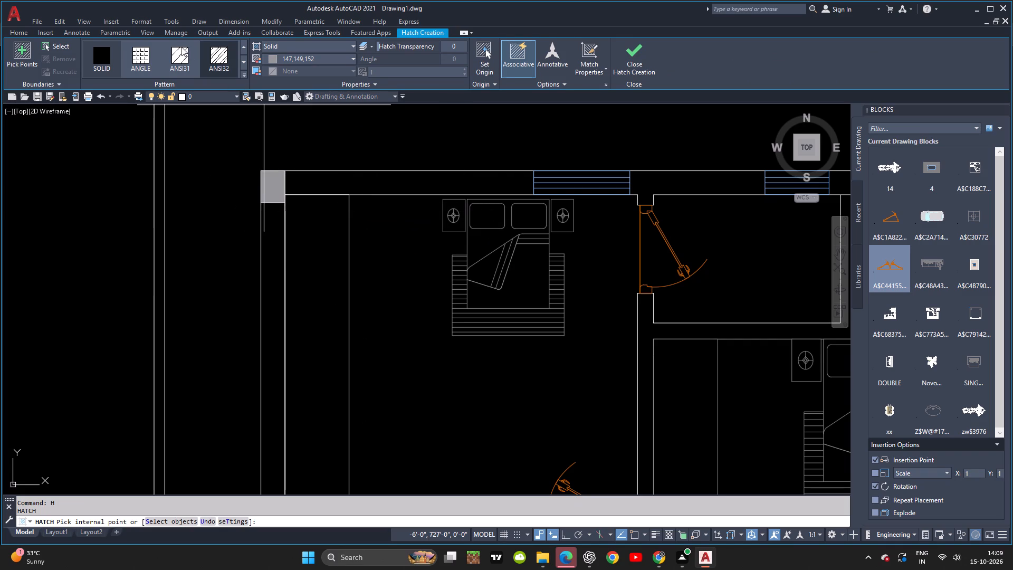
{"action": "left_click", "coordinate": [217, 58]}
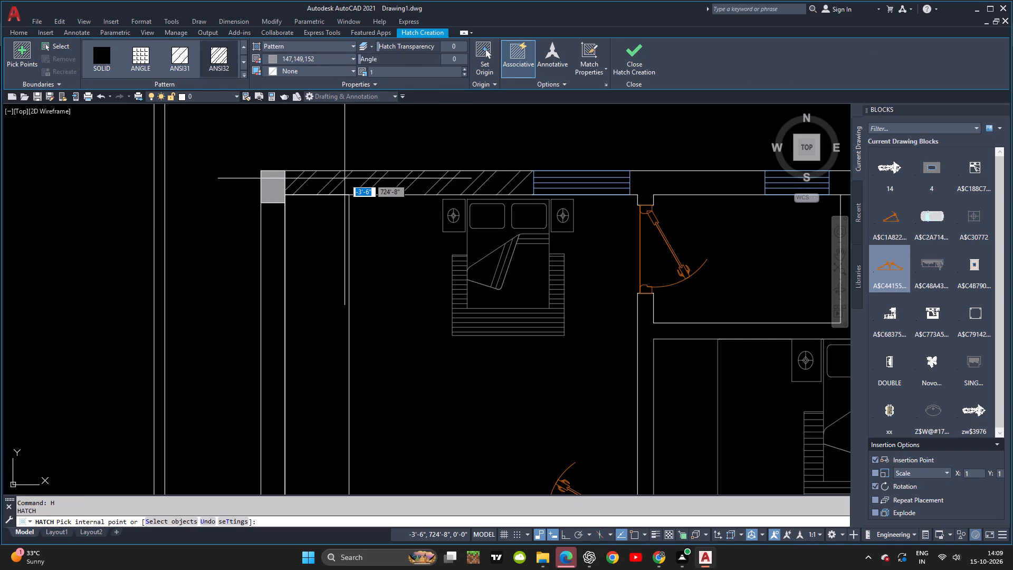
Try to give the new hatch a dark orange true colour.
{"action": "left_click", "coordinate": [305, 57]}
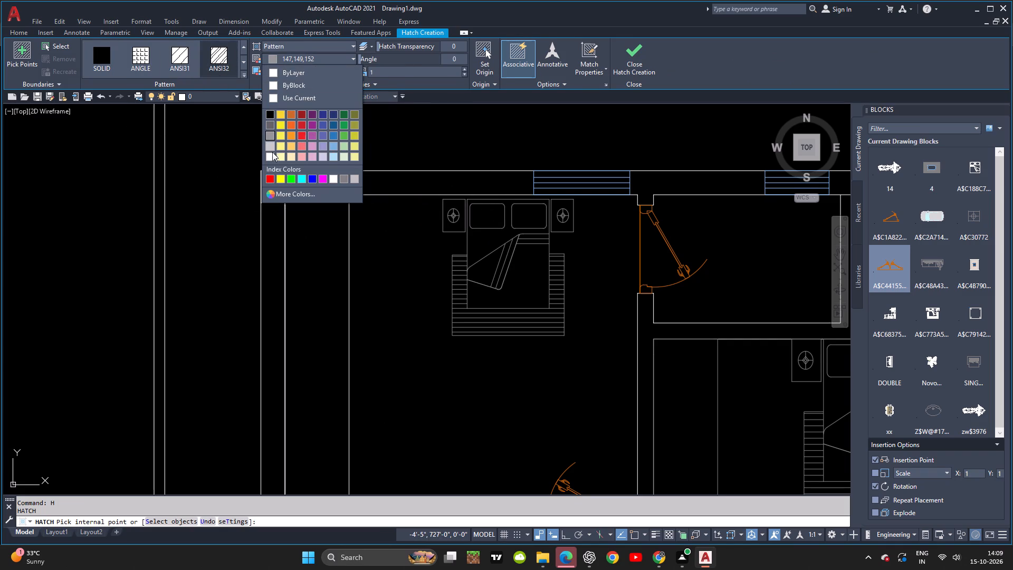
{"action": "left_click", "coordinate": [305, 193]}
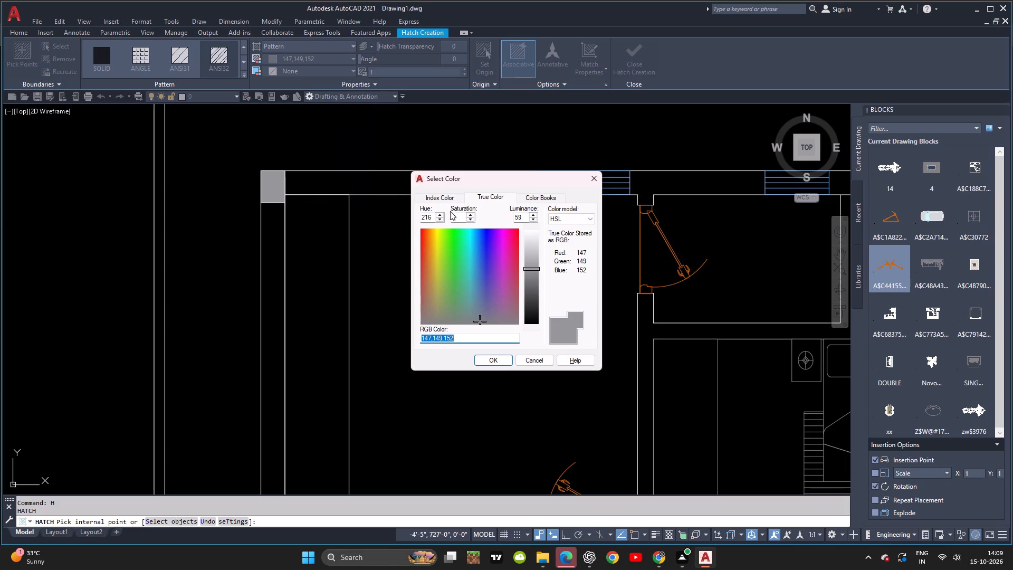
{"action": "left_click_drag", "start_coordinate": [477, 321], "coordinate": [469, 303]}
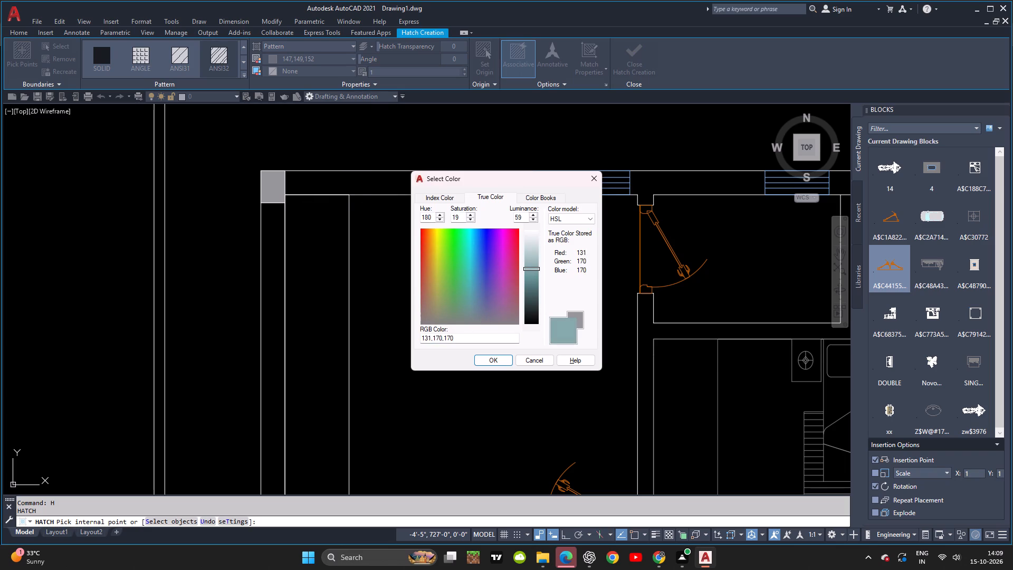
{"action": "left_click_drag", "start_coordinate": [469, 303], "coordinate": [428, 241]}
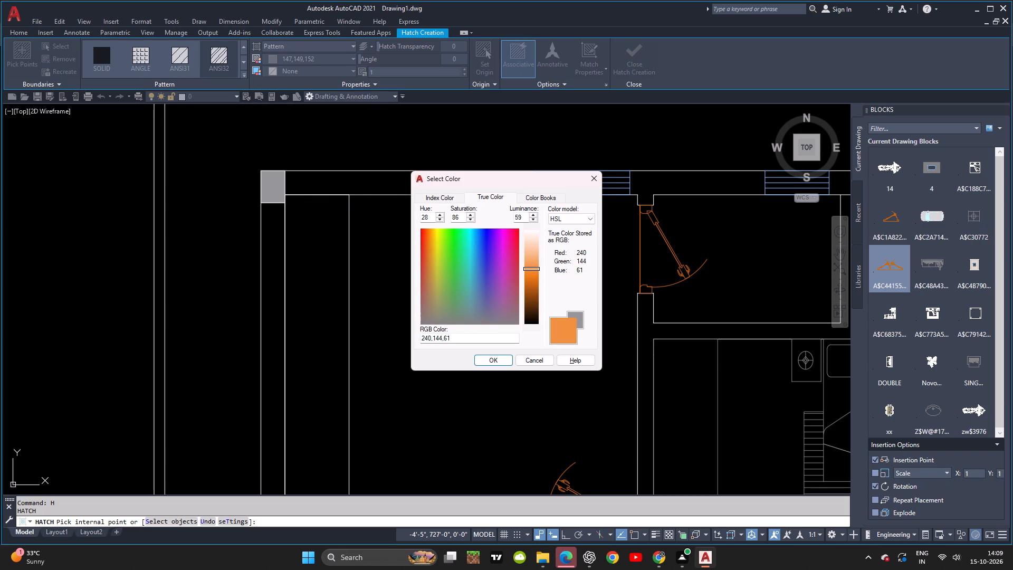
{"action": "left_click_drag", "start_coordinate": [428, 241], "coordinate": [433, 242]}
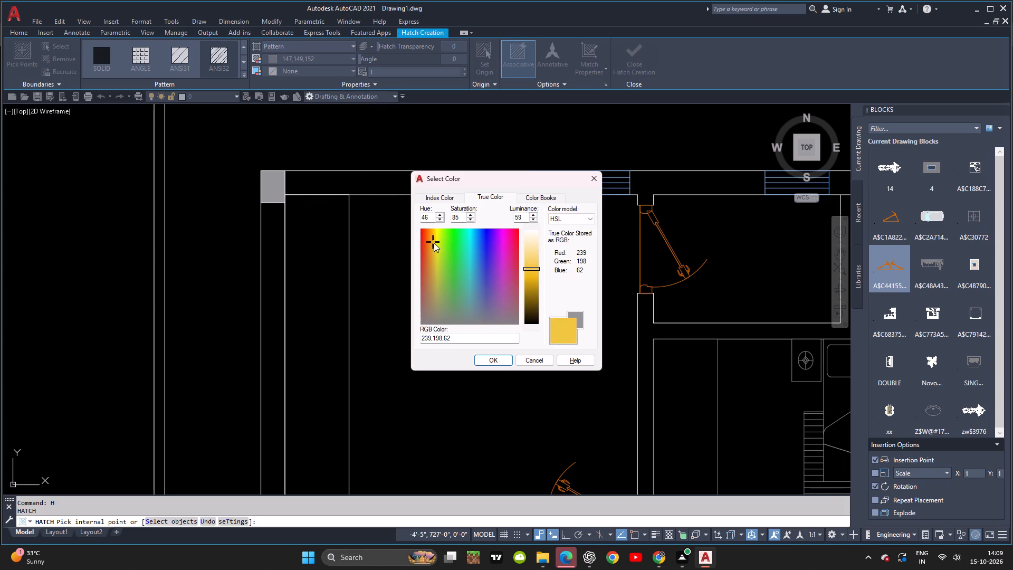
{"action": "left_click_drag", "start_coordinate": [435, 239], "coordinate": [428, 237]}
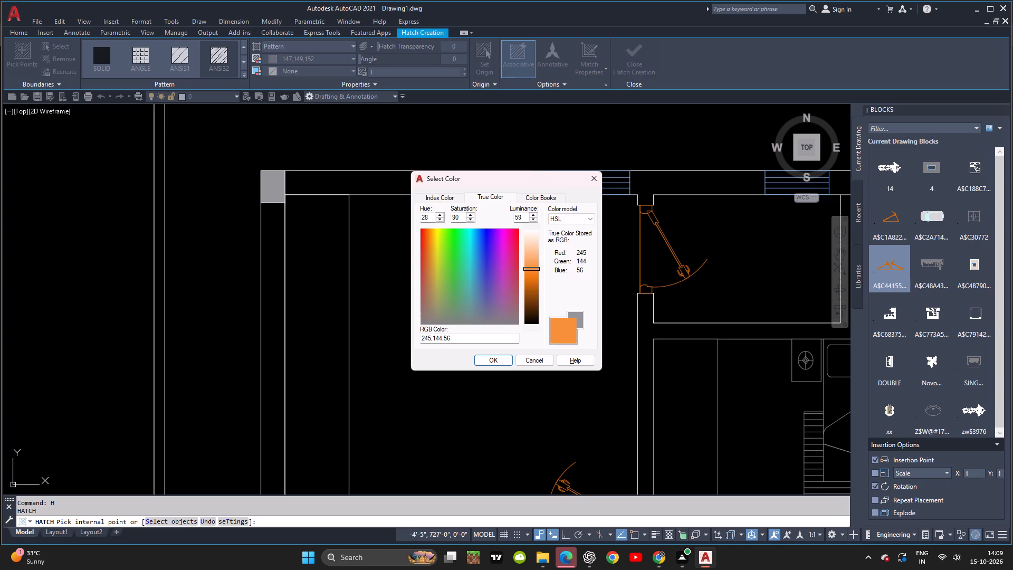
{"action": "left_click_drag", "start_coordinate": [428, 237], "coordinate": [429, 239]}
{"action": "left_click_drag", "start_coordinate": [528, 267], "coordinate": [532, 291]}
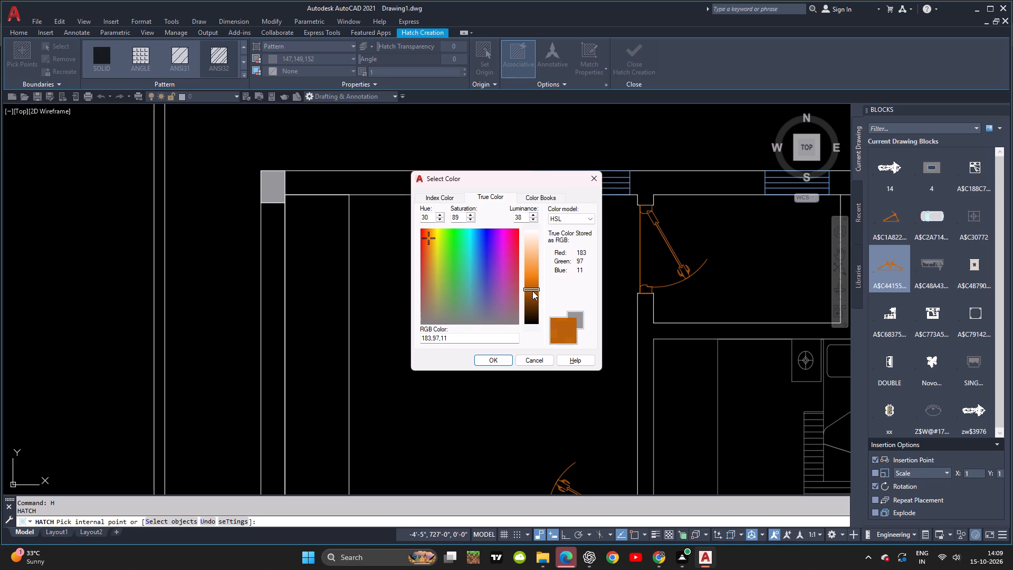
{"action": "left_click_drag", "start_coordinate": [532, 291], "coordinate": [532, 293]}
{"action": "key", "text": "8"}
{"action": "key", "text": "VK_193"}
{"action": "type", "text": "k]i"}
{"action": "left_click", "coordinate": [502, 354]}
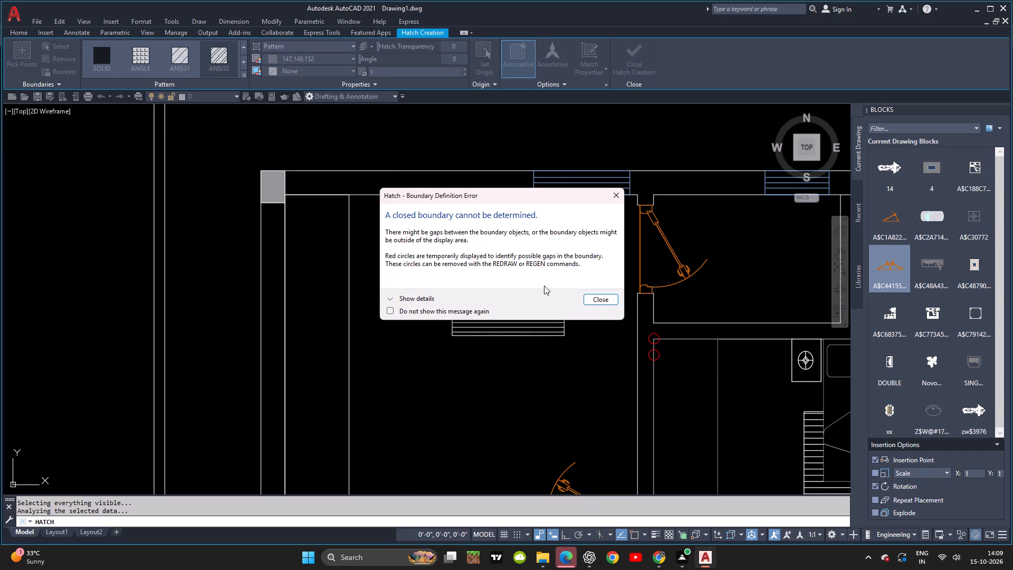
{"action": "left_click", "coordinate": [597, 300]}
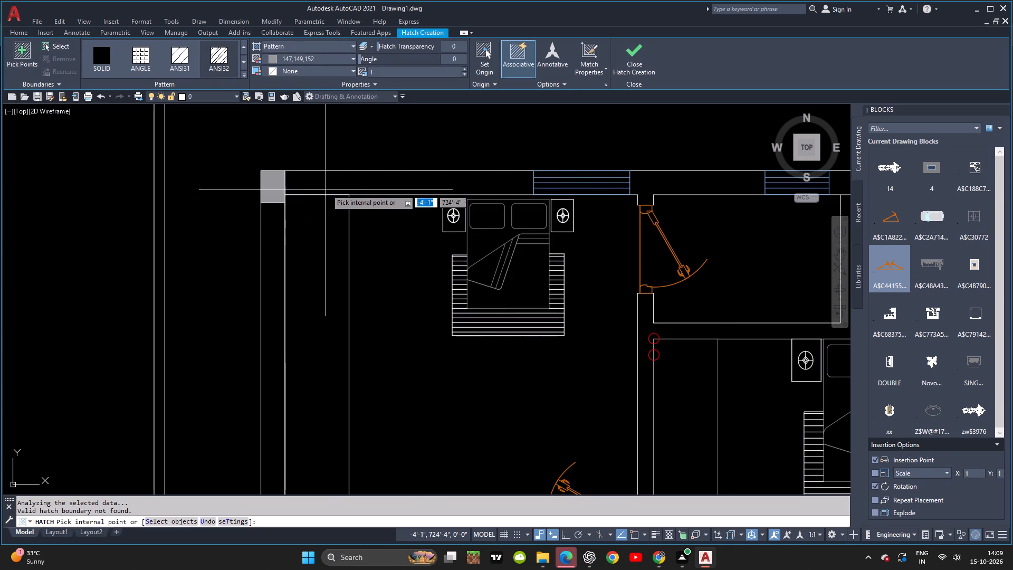
Hatch the north wall between the northwest column and the first bedroom window, in true colour 188,118,26.
{"action": "left_click", "coordinate": [328, 183]}
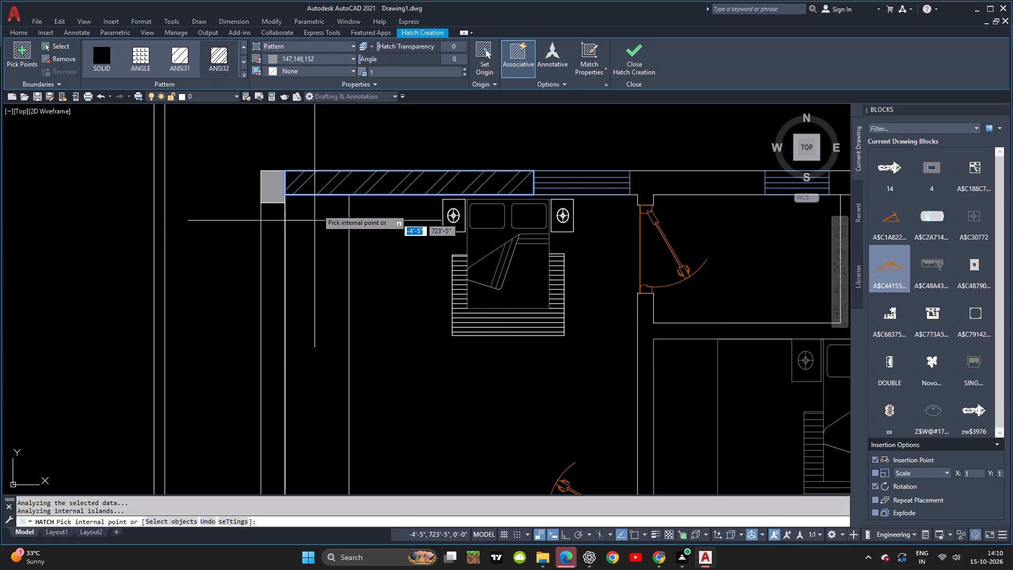
{"action": "left_click", "coordinate": [303, 52]}
{"action": "left_click", "coordinate": [317, 42]}
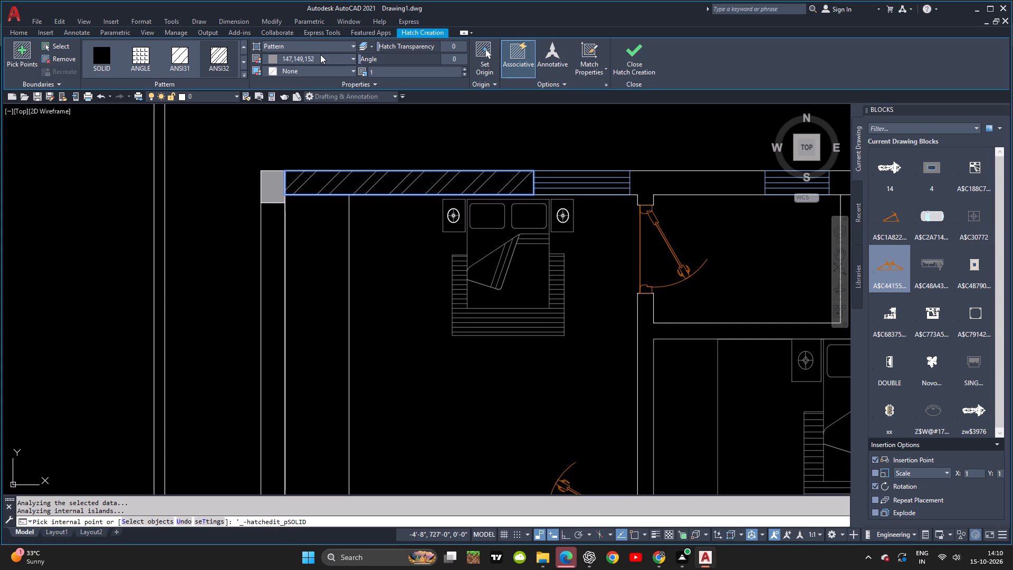
{"action": "left_click", "coordinate": [320, 54]}
{"action": "scroll", "coordinate": [312, 120], "scroll_direction": "down", "scroll_amount": 3}
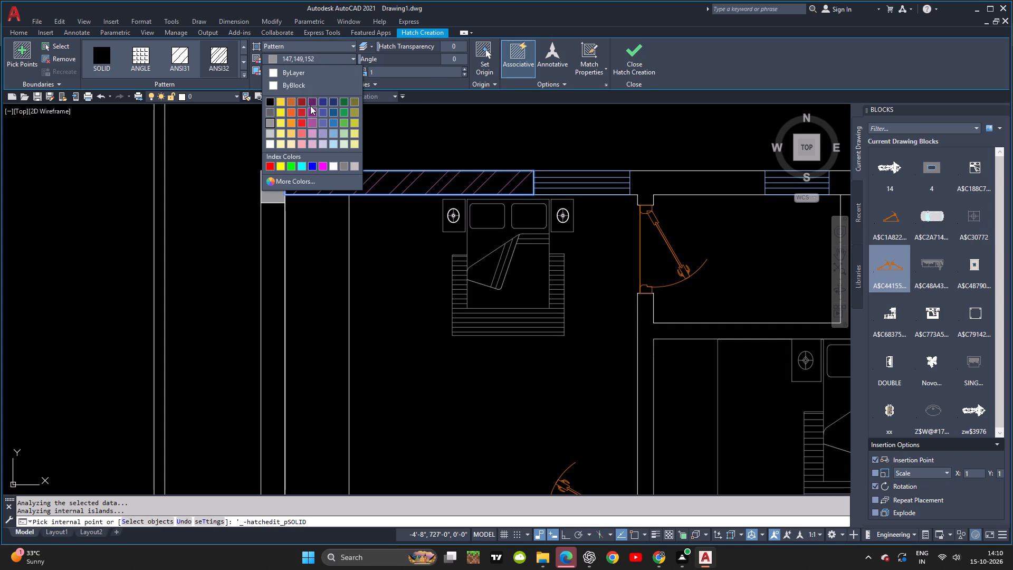
{"action": "scroll", "coordinate": [310, 104], "scroll_direction": "up", "scroll_amount": 3}
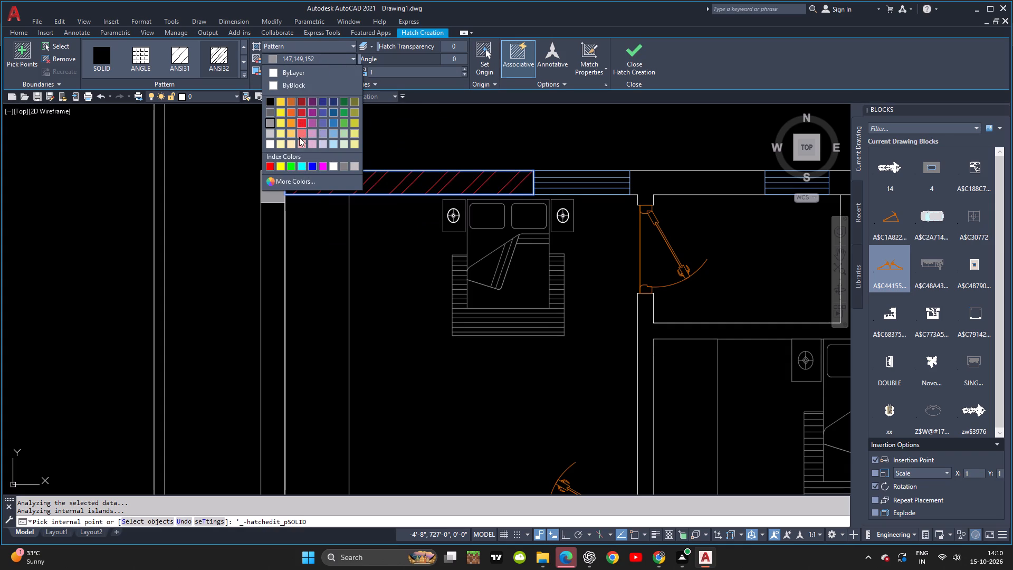
{"action": "left_click", "coordinate": [302, 179]}
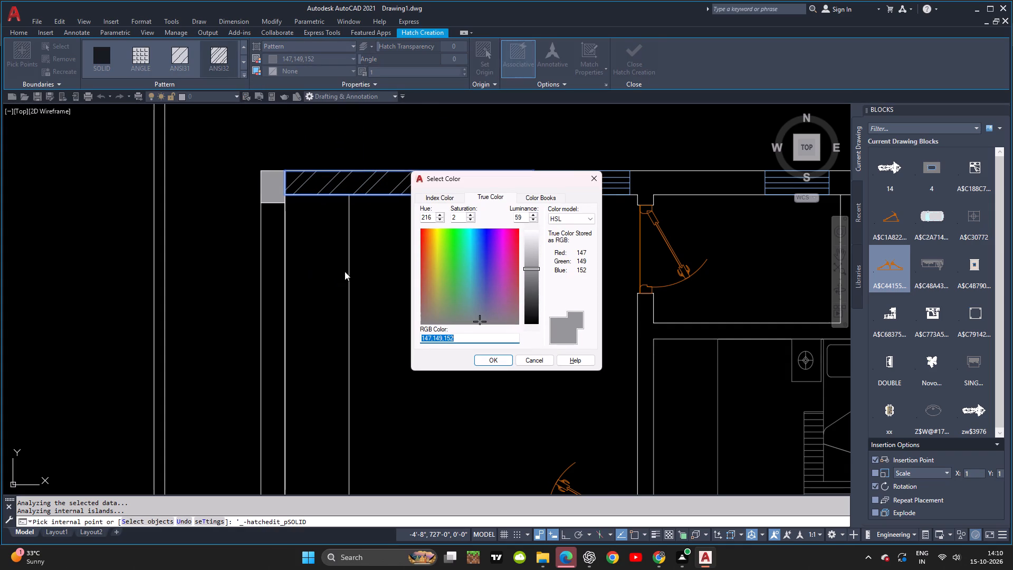
{"action": "left_click", "coordinate": [433, 245]}
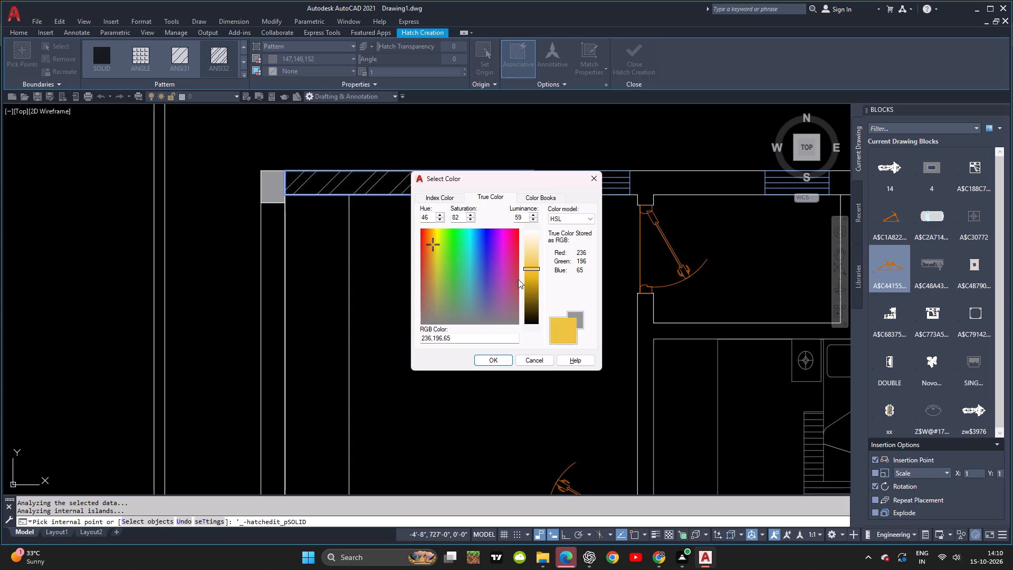
{"action": "left_click", "coordinate": [430, 251]}
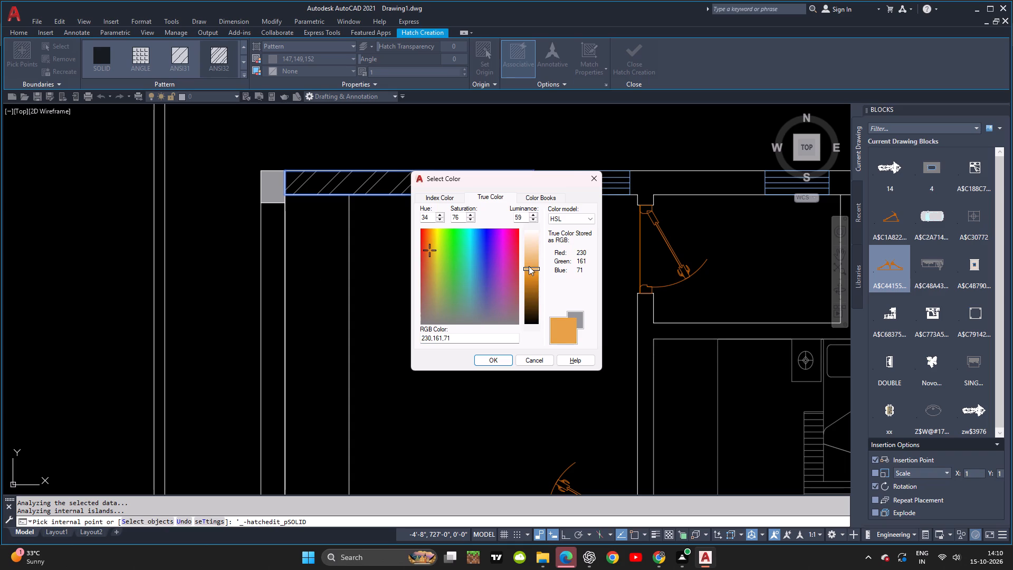
{"action": "left_click_drag", "start_coordinate": [531, 267], "coordinate": [532, 284]}
{"action": "left_click", "coordinate": [487, 363]}
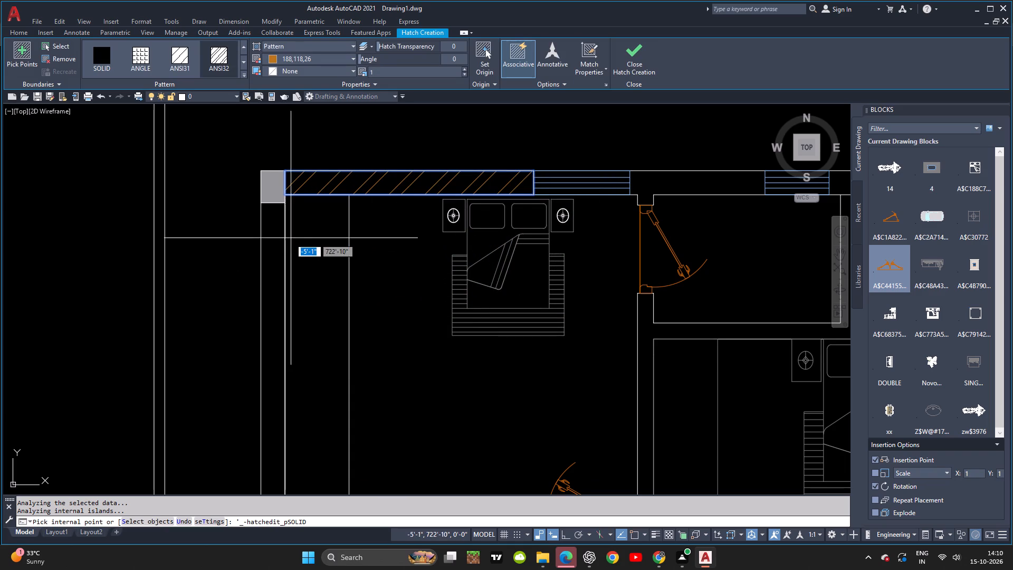
Hatch the west wall south of the northwest column together with the connected south wall of the northwest bedroom.
{"action": "scroll", "coordinate": [275, 229], "scroll_direction": "down", "scroll_amount": 2}
{"action": "middle_click_drag", "start_coordinate": [282, 229], "coordinate": [288, 217]}
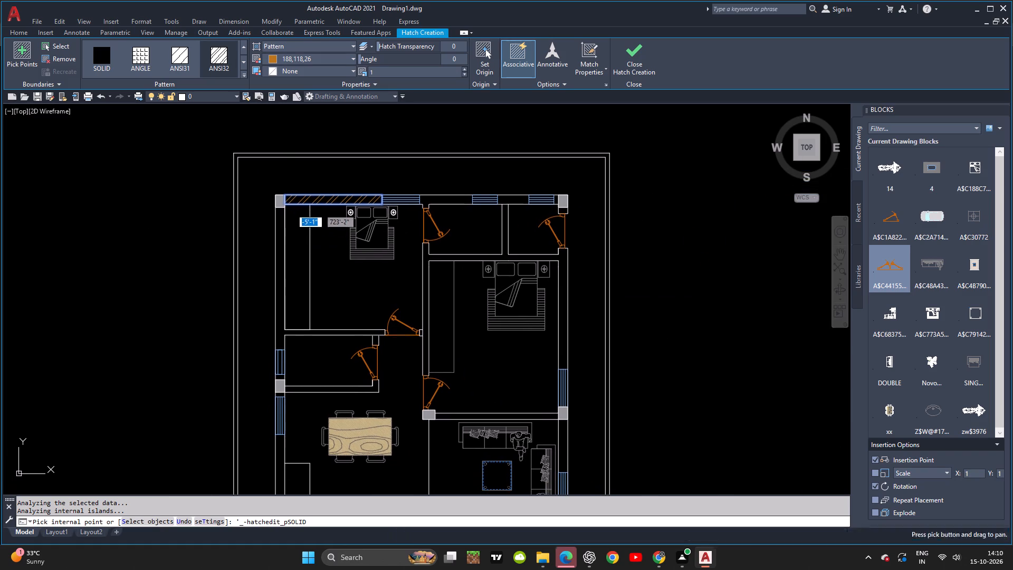
{"action": "left_click", "coordinate": [280, 230]}
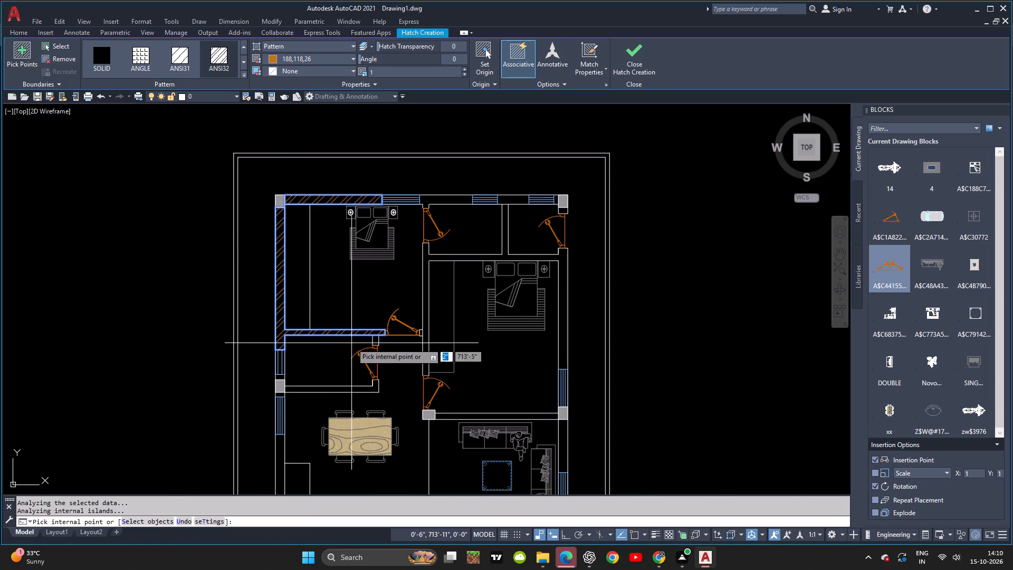
{"action": "key", "text": "ctrl+F5"}
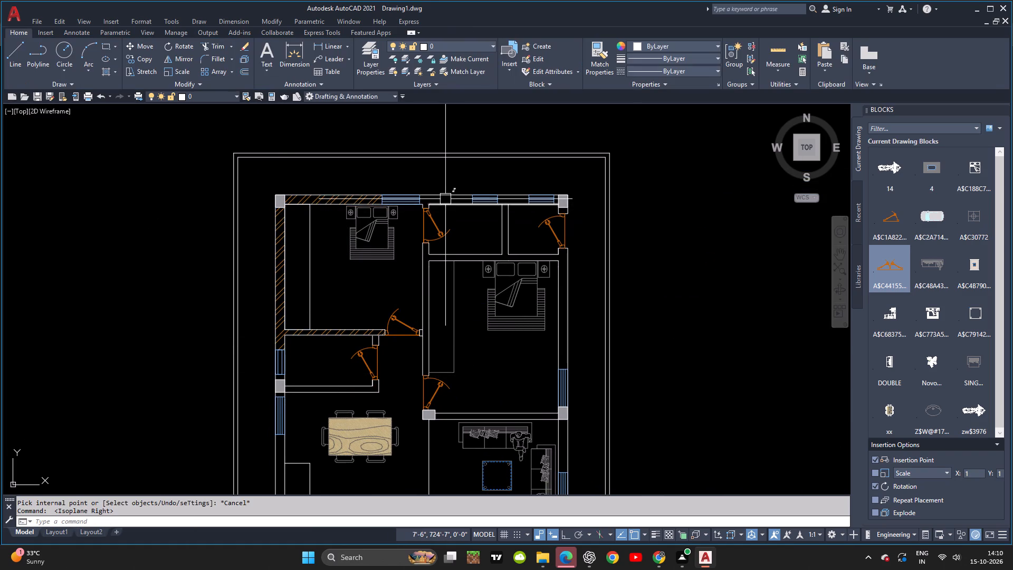
With the same hatch settings, fill the three remaining north wall segments between the windows and up to the northeast column.
{"action": "key", "text": "space"}
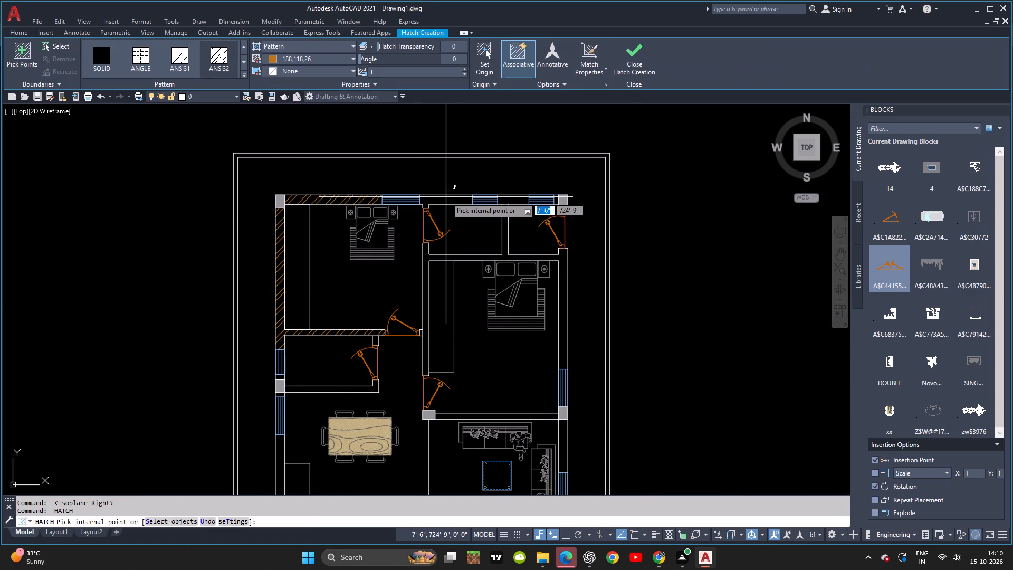
{"action": "scroll", "coordinate": [446, 197], "scroll_direction": "up", "scroll_amount": 2}
{"action": "left_click", "coordinate": [444, 206]}
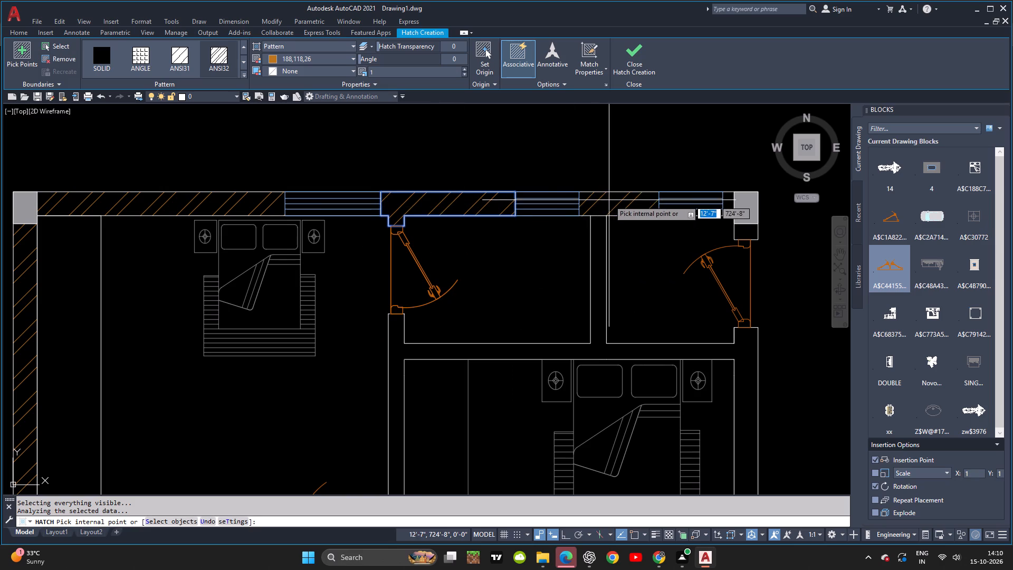
{"action": "left_click", "coordinate": [1012, 0]}
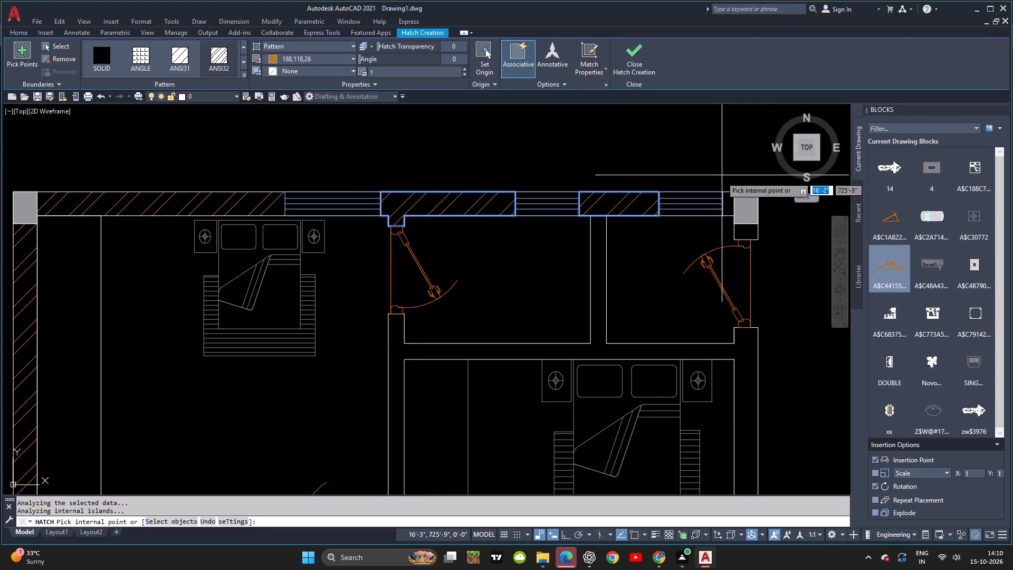
{"action": "left_click", "coordinate": [729, 209]}
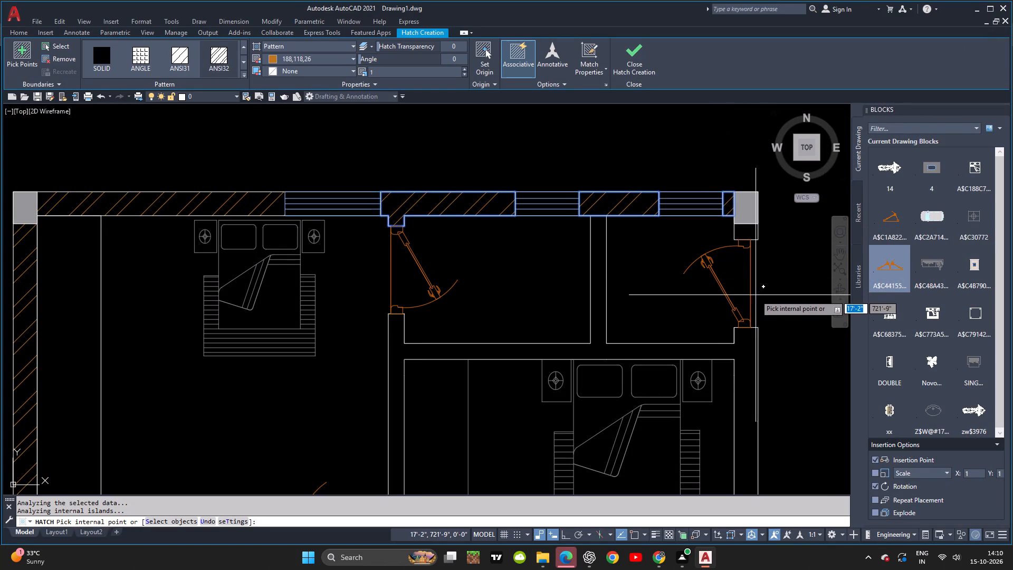
Hatch the upper east wall with the connected partitions around the two small northern rooms and the larger bedroom.
{"action": "middle_click_drag", "start_coordinate": [755, 312], "coordinate": [628, 232]}
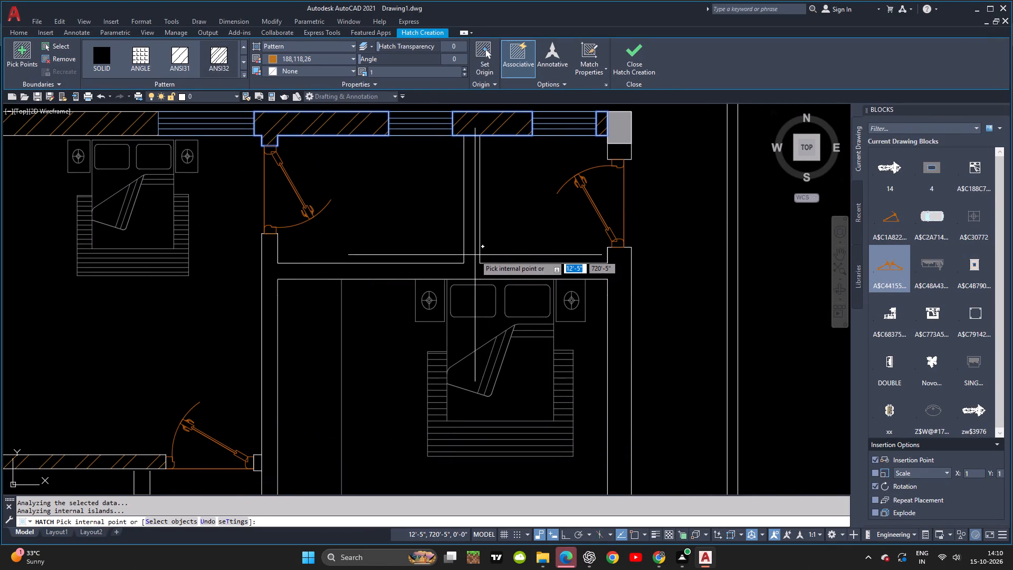
{"action": "scroll", "coordinate": [474, 254], "scroll_direction": "down", "scroll_amount": 3}
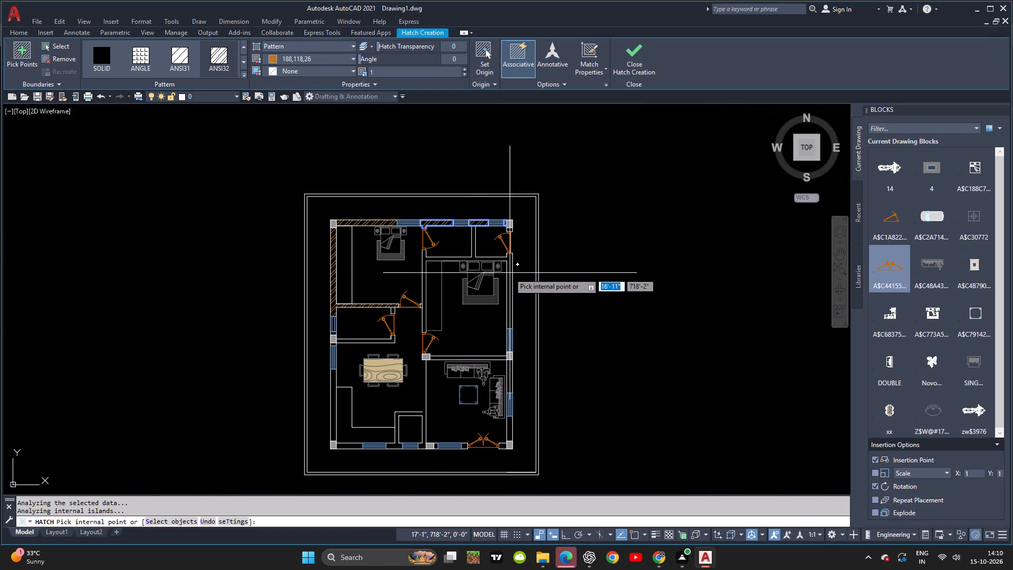
{"action": "left_click", "coordinate": [509, 272]}
{"action": "key", "text": "9"}
{"action": "key", "text": "o"}
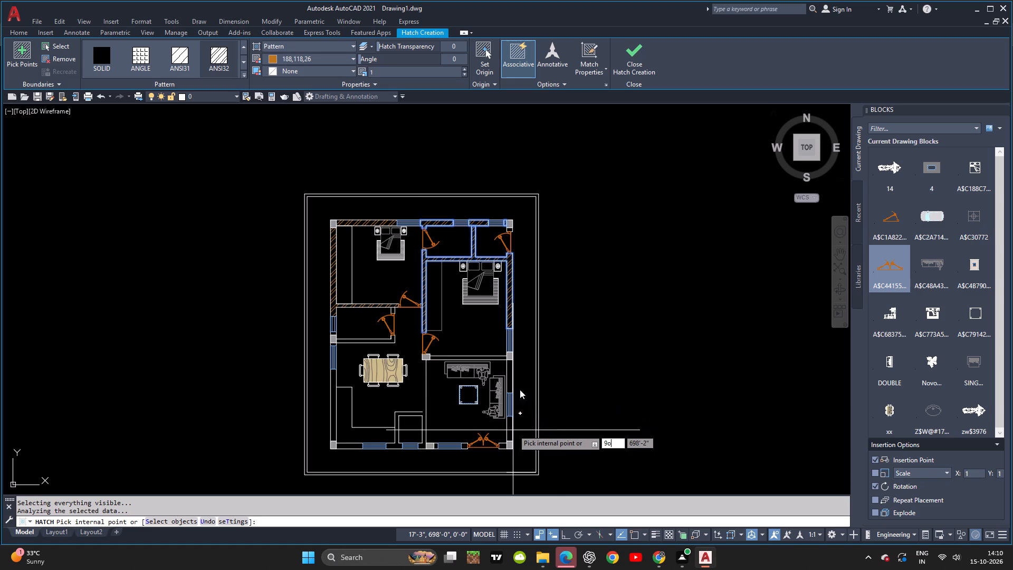
Hatch the east wall segment south of the middle column and the wall between the larger bedroom and the living room.
{"action": "scroll", "coordinate": [520, 389], "scroll_direction": "up", "scroll_amount": 2}
{"action": "left_click", "coordinate": [498, 355]}
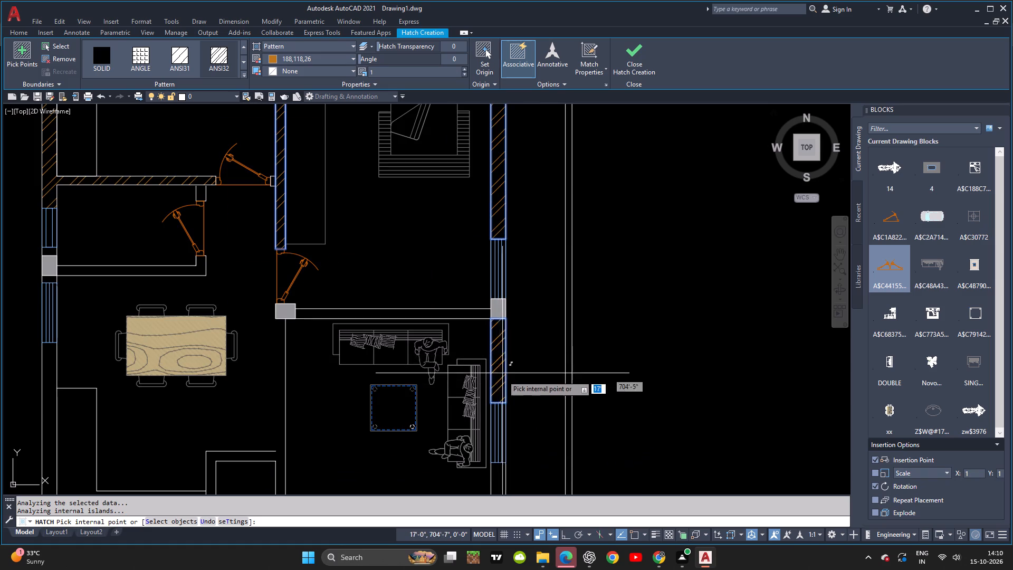
{"action": "left_click", "coordinate": [439, 314]}
{"action": "middle_click_drag", "start_coordinate": [453, 367], "coordinate": [446, 359]}
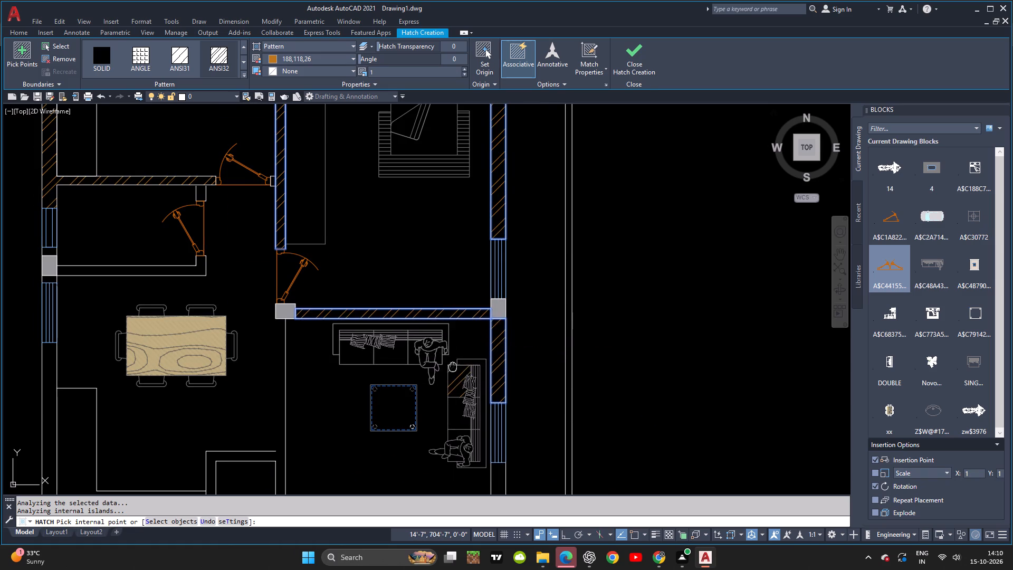
Hatch the southernmost east wall segment and the south wall pieces beside the entrance door and the living room window.
{"action": "middle_click_drag", "start_coordinate": [446, 359], "coordinate": [436, 218]}
{"action": "left_click", "coordinate": [484, 360]}
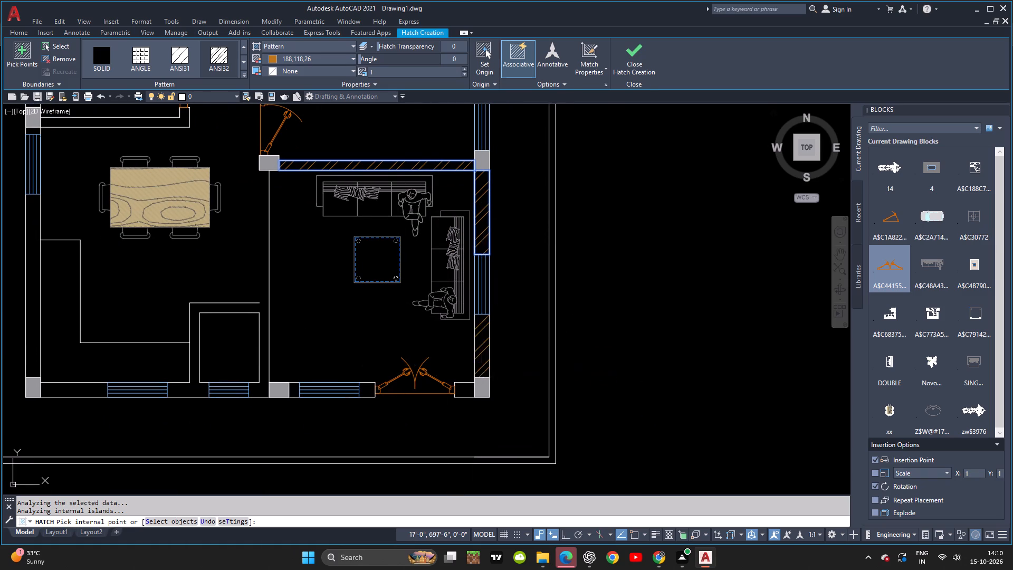
{"action": "left_click", "coordinate": [464, 386]}
{"action": "left_click", "coordinate": [363, 388]}
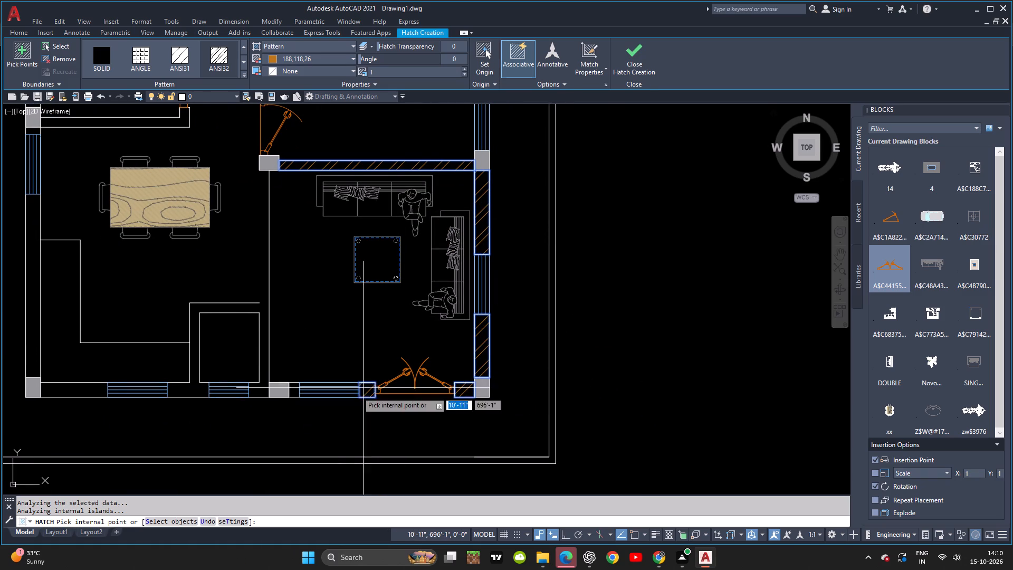
{"action": "left_click", "coordinate": [296, 391]}
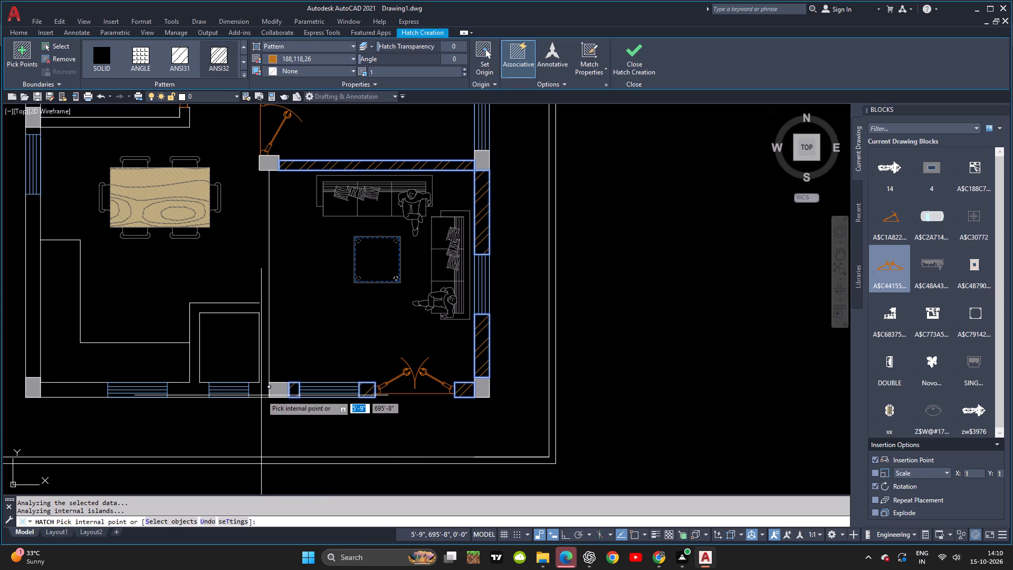
{"action": "key", "text": "Escape"}
{"action": "key", "text": "Escape"}
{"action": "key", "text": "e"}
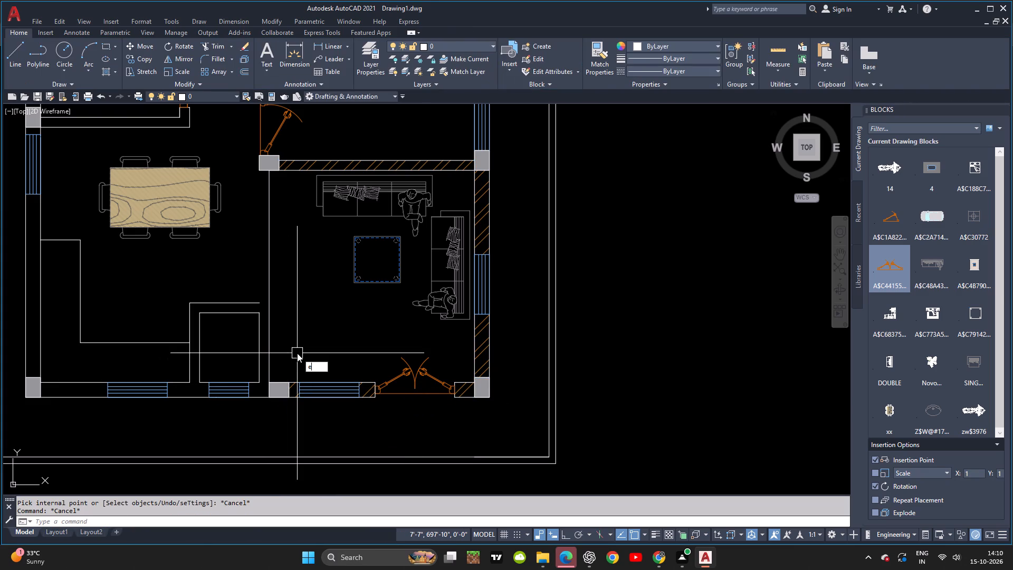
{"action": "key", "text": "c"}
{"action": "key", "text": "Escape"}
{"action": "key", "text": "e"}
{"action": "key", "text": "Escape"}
Extend the east inner line of the small southern room north to the middle column, forming the living room partition's second face.
{"action": "key", "text": "e"}
{"action": "key", "text": "x"}
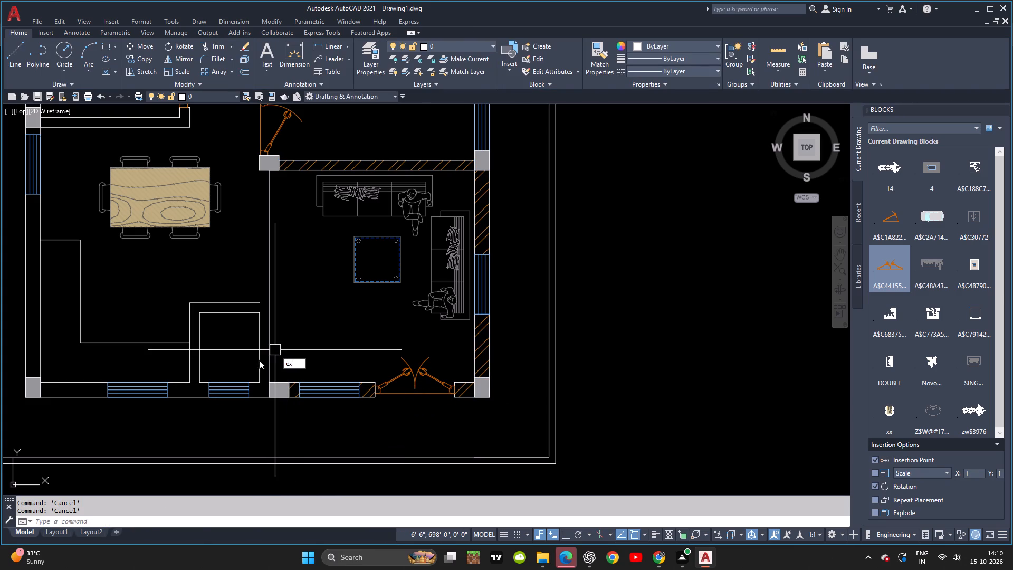
{"action": "key", "text": "space"}
{"action": "key", "text": "space"}
{"action": "left_click", "coordinate": [262, 325]}
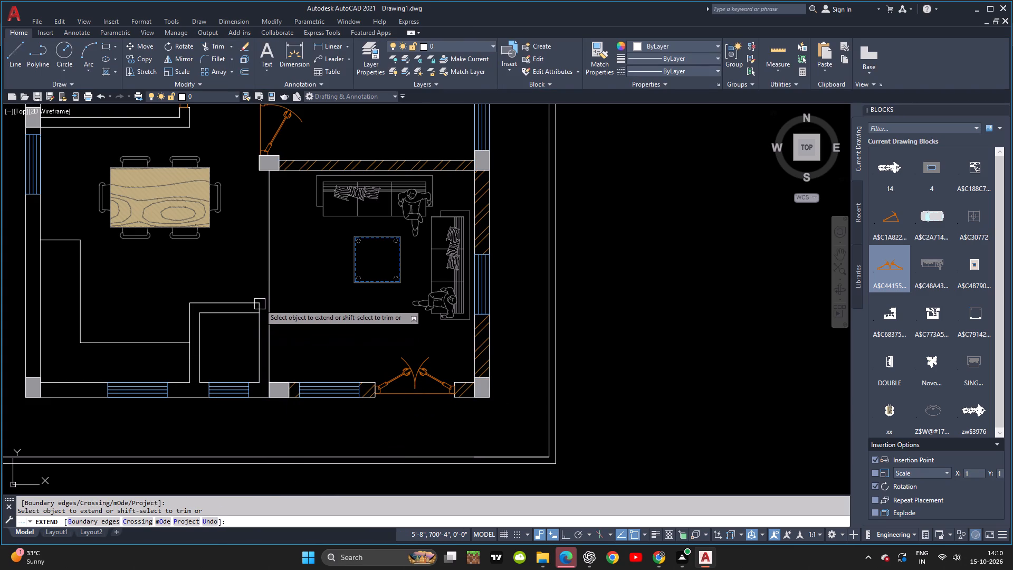
{"action": "left_click", "coordinate": [261, 330]}
{"action": "key", "text": "Escape"}
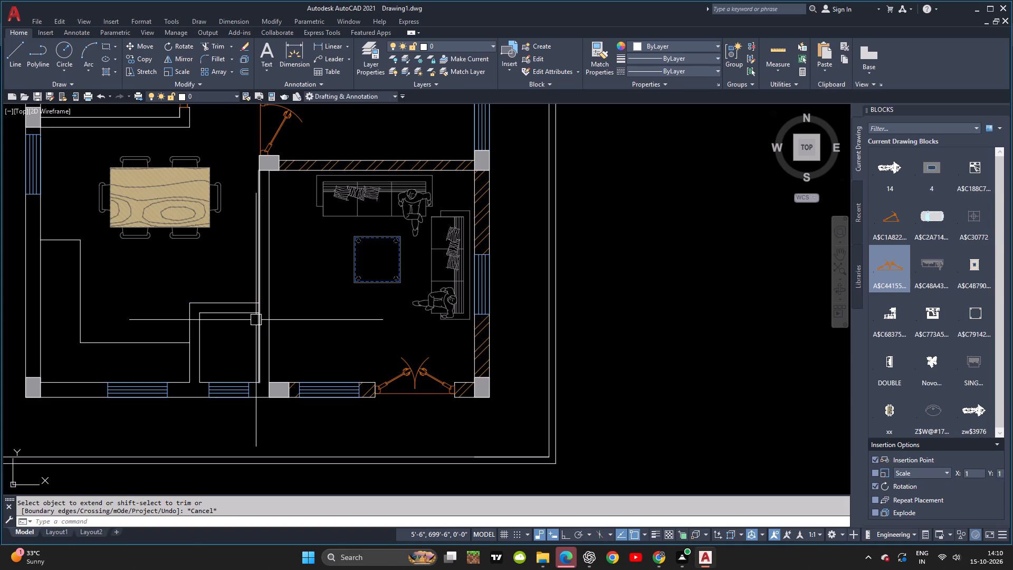
Trim the piece of the extended partition line that crosses the junction with the small southern room's north wall.
{"action": "type", "text": "tr"}
{"action": "key", "text": "space"}
{"action": "key", "text": "space"}
{"action": "scroll", "coordinate": [257, 310], "scroll_direction": "up", "scroll_amount": 1}
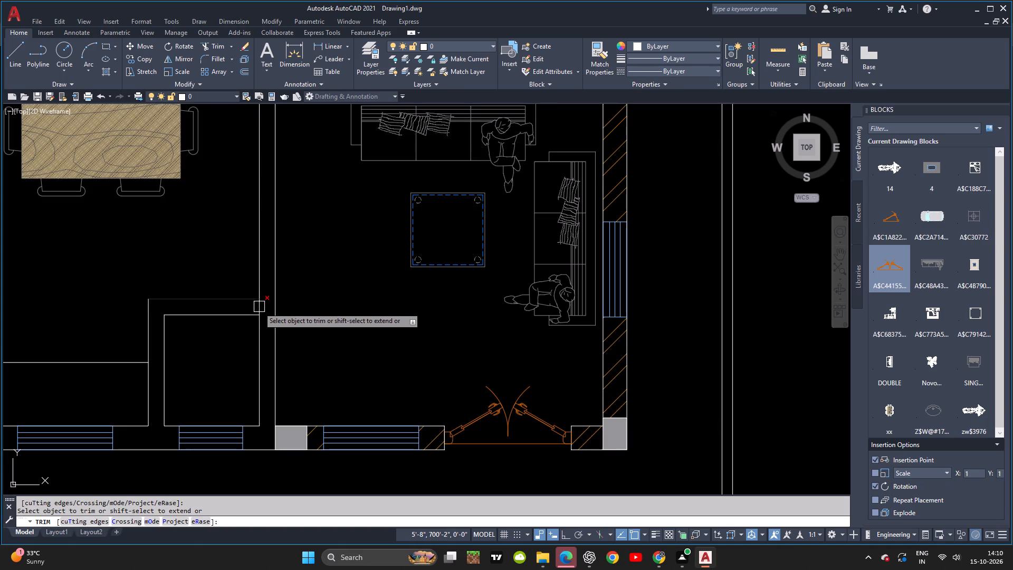
{"action": "scroll", "coordinate": [257, 308], "scroll_direction": "up", "scroll_amount": 2}
{"action": "left_click", "coordinate": [257, 308]}
{"action": "key", "text": "Escape"}
{"action": "scroll", "coordinate": [269, 325], "scroll_direction": "down", "scroll_amount": 4}
{"action": "middle_click_drag", "start_coordinate": [263, 324], "coordinate": [256, 322]}
{"action": "key", "text": "Escape"}
{"action": "key", "text": "Escape"}
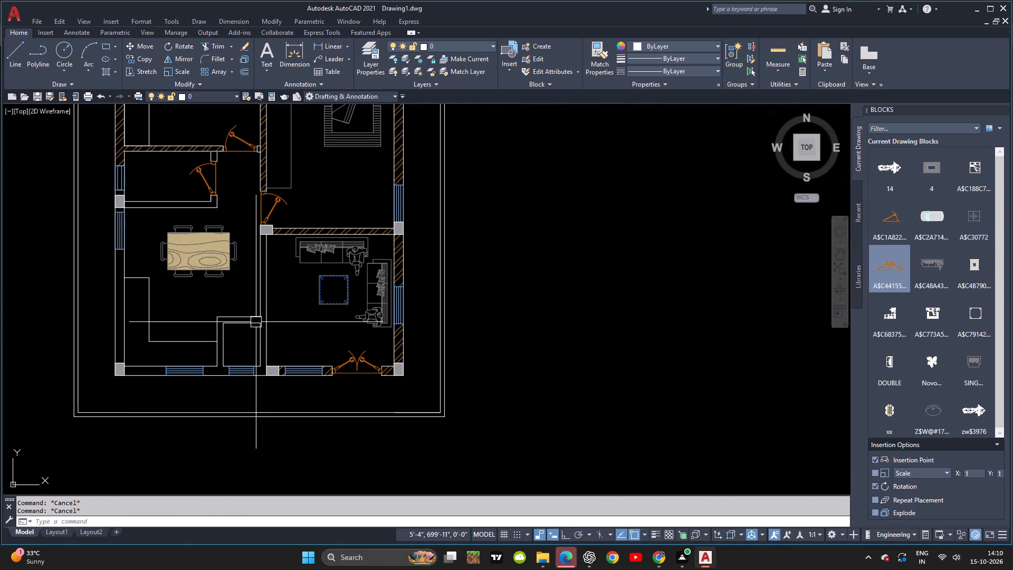
Hatch the living room partition with the connected small southern room walls, the southwest south wall segment and the lower west wall.
{"action": "type", "text": "h"}
{"action": "key", "text": "space"}
{"action": "left_click", "coordinate": [263, 301]}
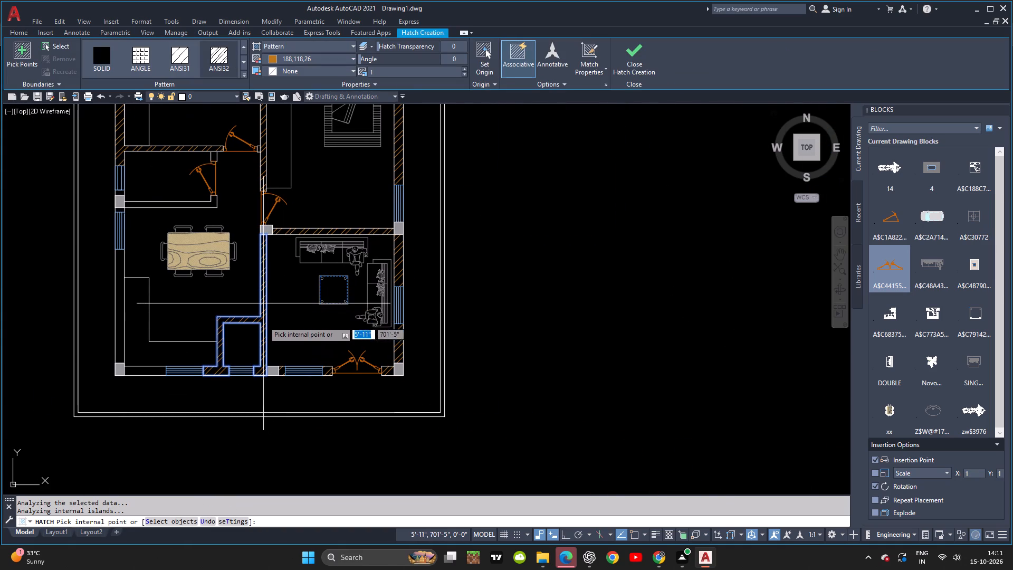
{"action": "left_click", "coordinate": [155, 373]}
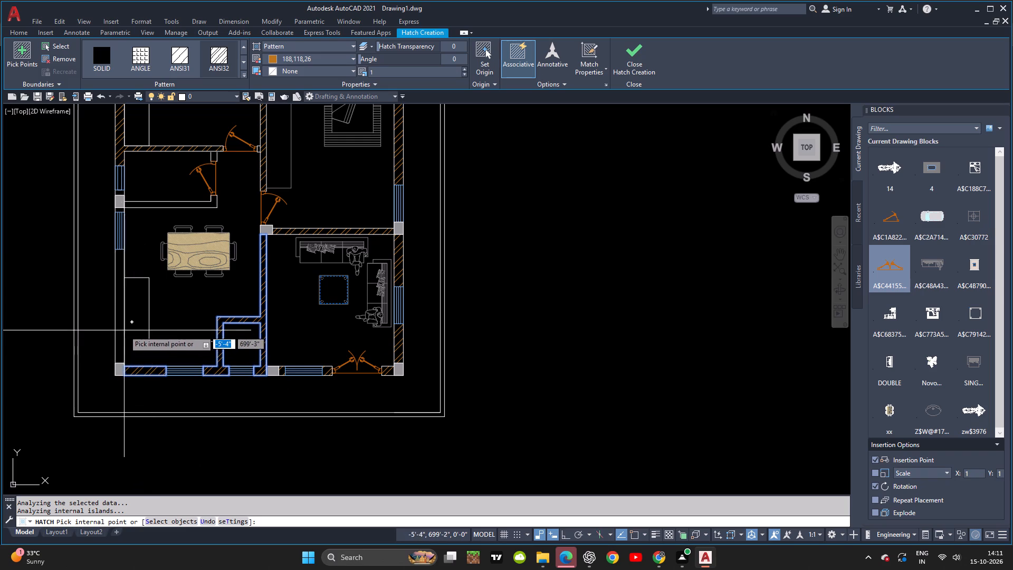
{"action": "left_click", "coordinate": [120, 328]}
Hatch the short west wall pieces on both sides of the middle west column and the wall north of the dining table.
{"action": "scroll", "coordinate": [181, 332], "scroll_direction": "down", "scroll_amount": 1}
{"action": "scroll", "coordinate": [122, 255], "scroll_direction": "up", "scroll_amount": 4}
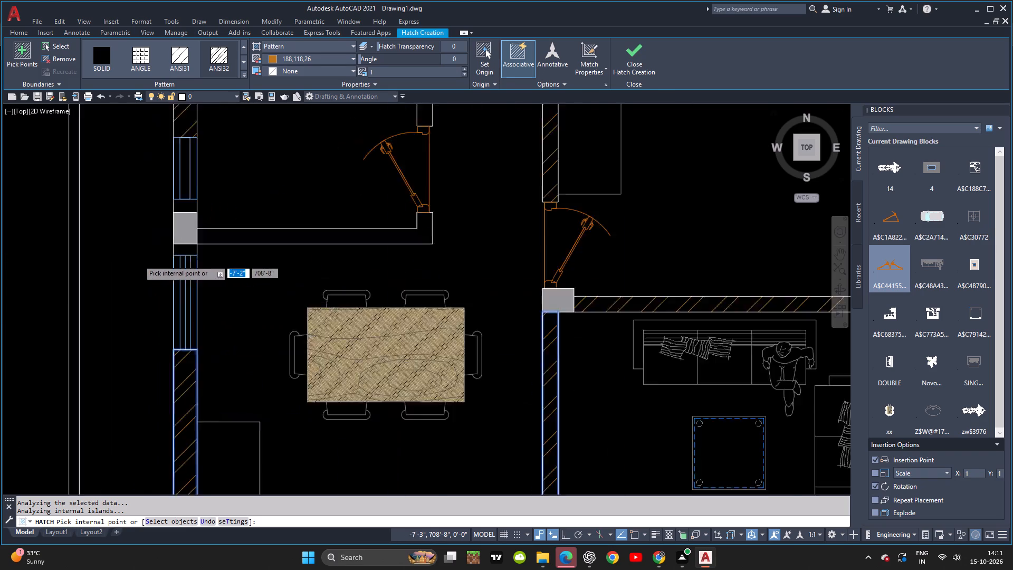
{"action": "scroll", "coordinate": [171, 252], "scroll_direction": "up", "scroll_amount": 1}
{"action": "left_click", "coordinate": [220, 238]}
{"action": "left_click", "coordinate": [257, 121]}
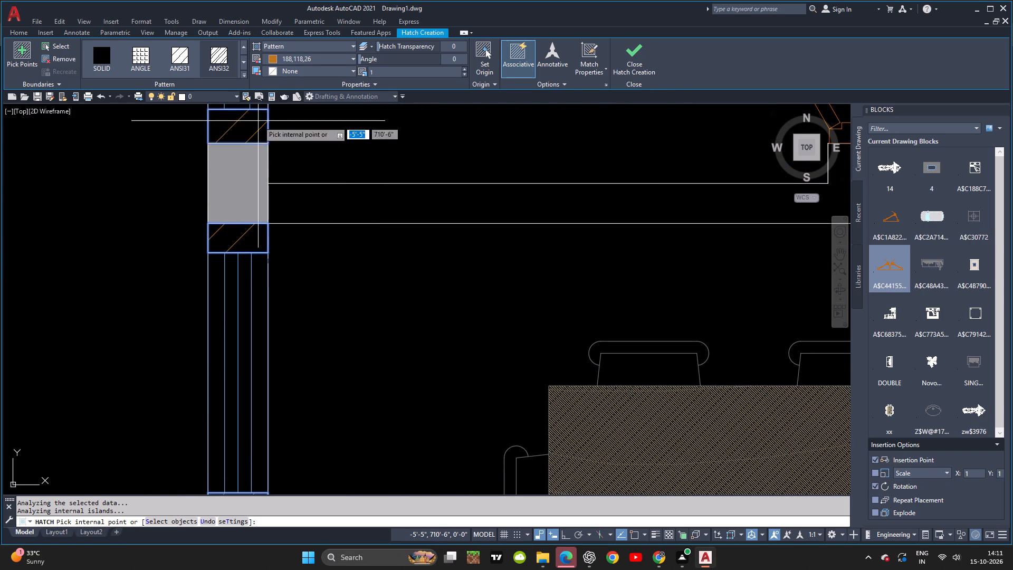
{"action": "scroll", "coordinate": [267, 168], "scroll_direction": "down", "scroll_amount": 4}
{"action": "scroll", "coordinate": [283, 212], "scroll_direction": "down", "scroll_amount": 1}
{"action": "middle_click_drag", "start_coordinate": [283, 212], "coordinate": [254, 299]}
{"action": "scroll", "coordinate": [257, 297], "scroll_direction": "up", "scroll_amount": 2}
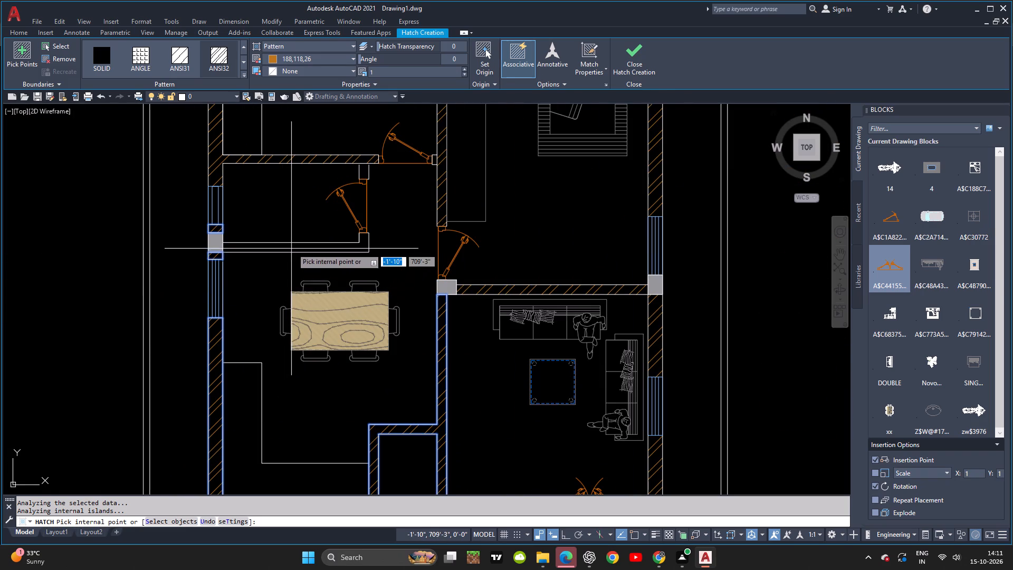
{"action": "left_click", "coordinate": [293, 246]}
{"action": "scroll", "coordinate": [410, 251], "scroll_direction": "down", "scroll_amount": 3}
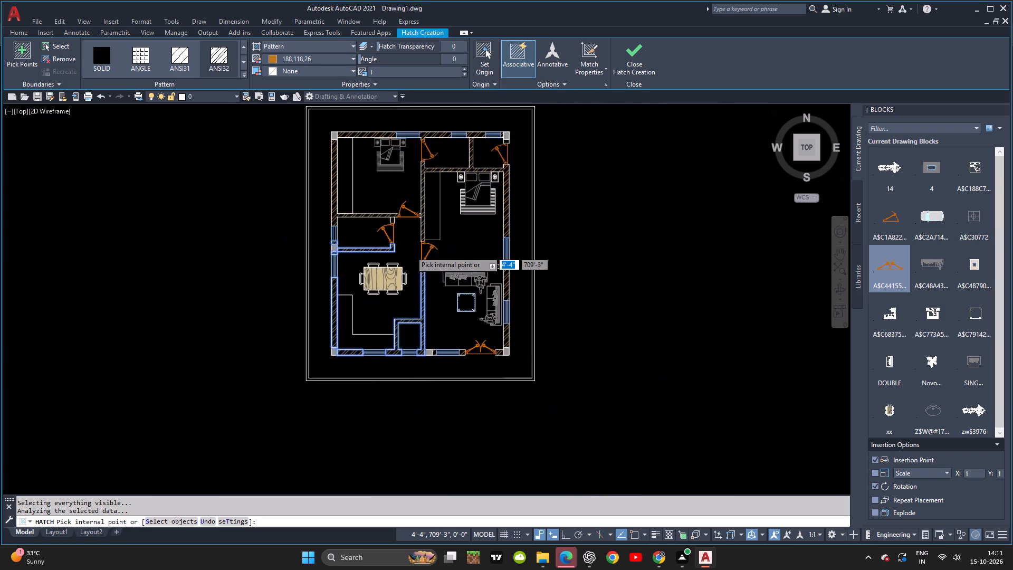
{"action": "middle_click_drag", "start_coordinate": [431, 266], "coordinate": [397, 269]}
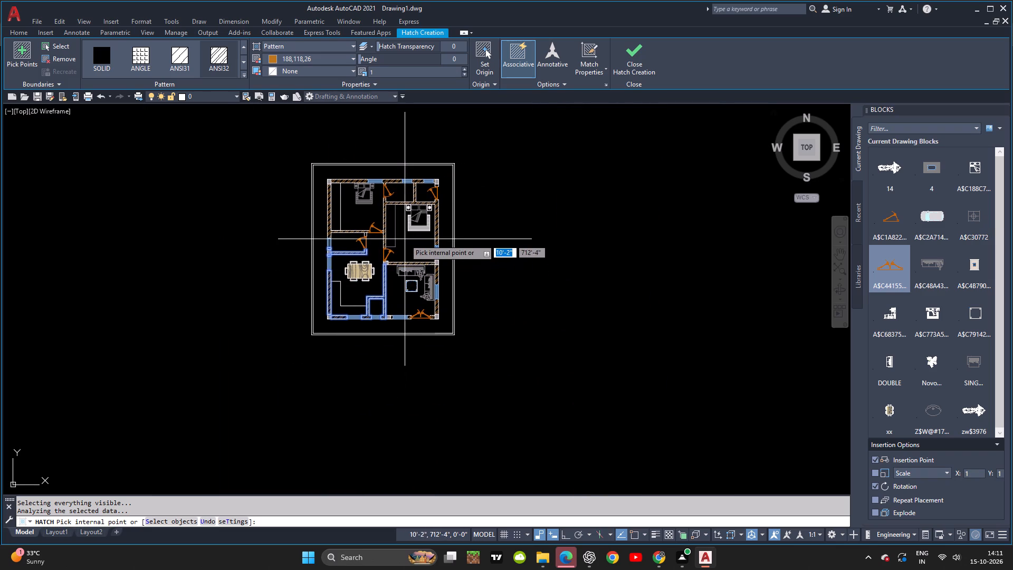
{"action": "scroll", "coordinate": [404, 239], "scroll_direction": "up", "scroll_amount": 2}
{"action": "scroll", "coordinate": [404, 239], "scroll_direction": "down", "scroll_amount": 2}
{"action": "key", "text": "Escape"}
{"action": "key", "text": "Escape"}
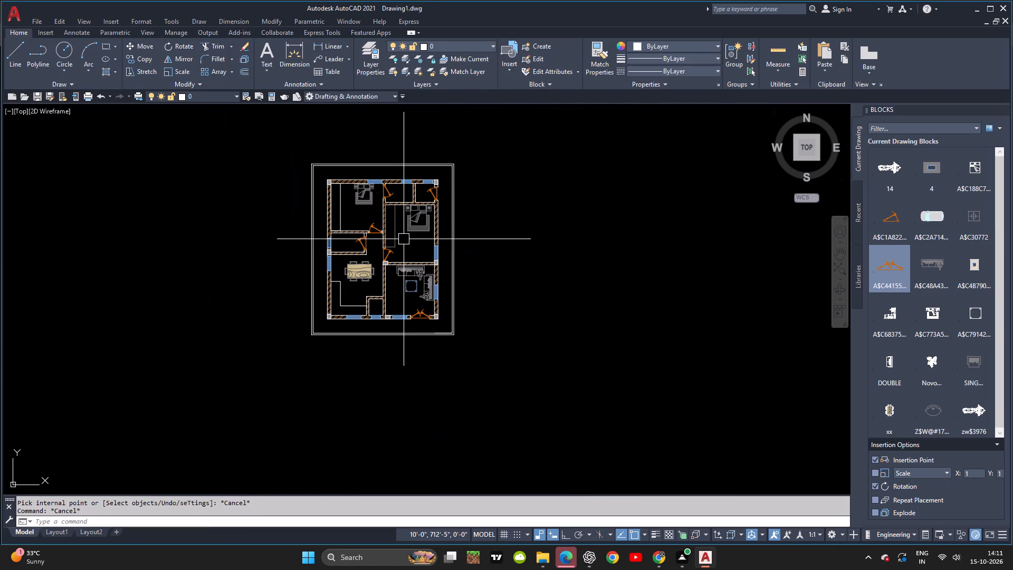
Add the multiline text label "bedroom" in the northwest bedroom, south of the bed.
{"action": "key", "text": "t"}
{"action": "key", "text": "space"}
{"action": "scroll", "coordinate": [348, 197], "scroll_direction": "up", "scroll_amount": 3}
{"action": "left_click", "coordinate": [349, 260]}
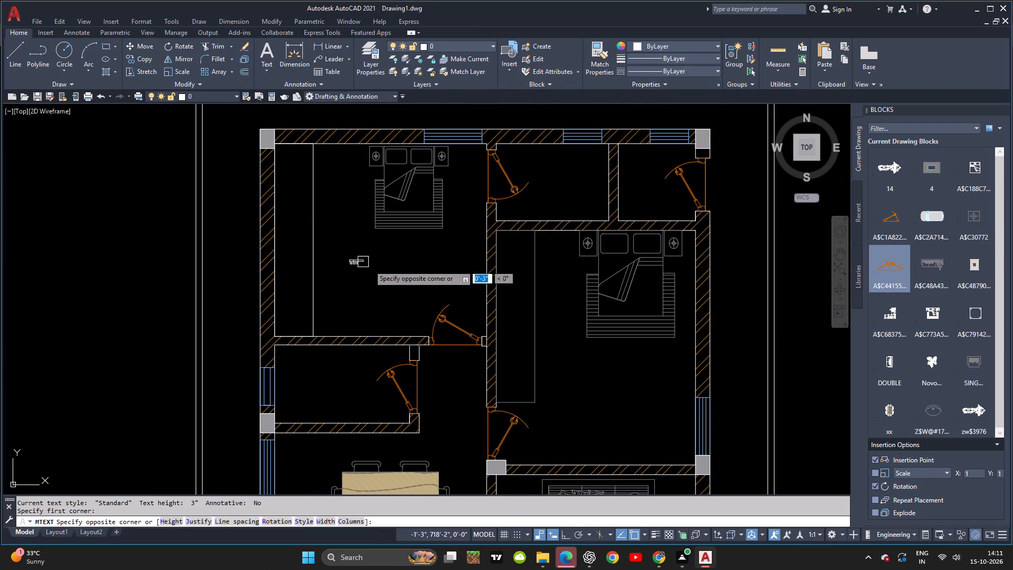
{"action": "left_click", "coordinate": [410, 287]}
{"action": "type", "text": "bedroo"}
{"action": "type", "text": "9m"}
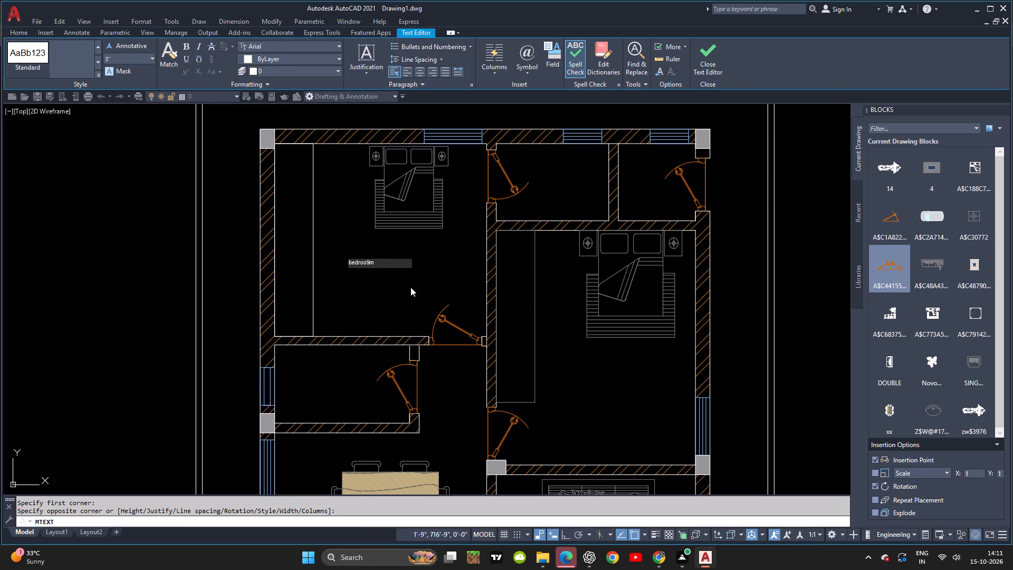
{"action": "key", "text": "BackSpace"}
{"action": "key", "text": "BackSpace"}
{"action": "key", "text": "m"}
{"action": "key", "text": "Return"}
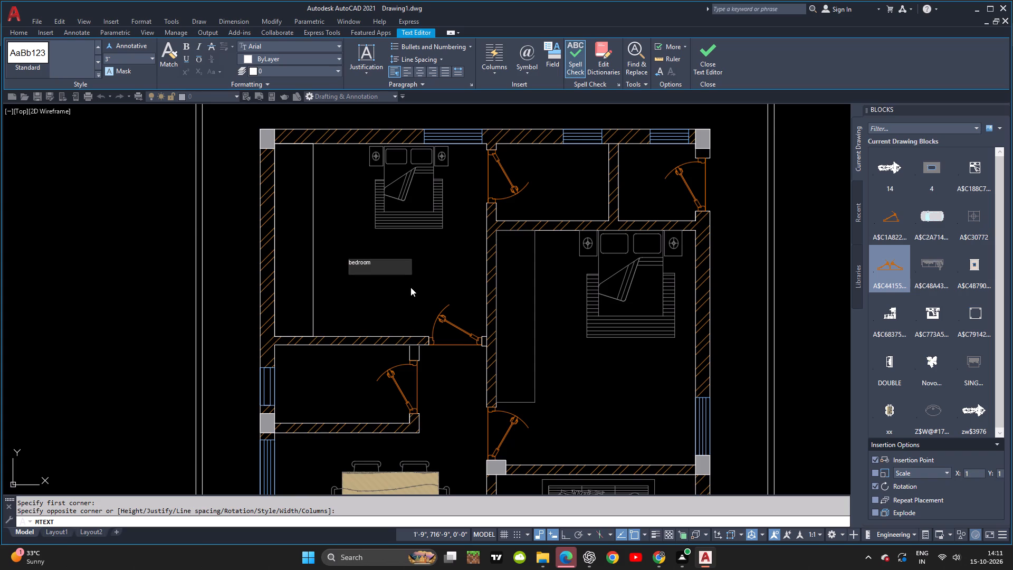
{"action": "left_click", "coordinate": [414, 289]}
{"action": "key", "text": "Escape"}
{"action": "key", "text": "Escape"}
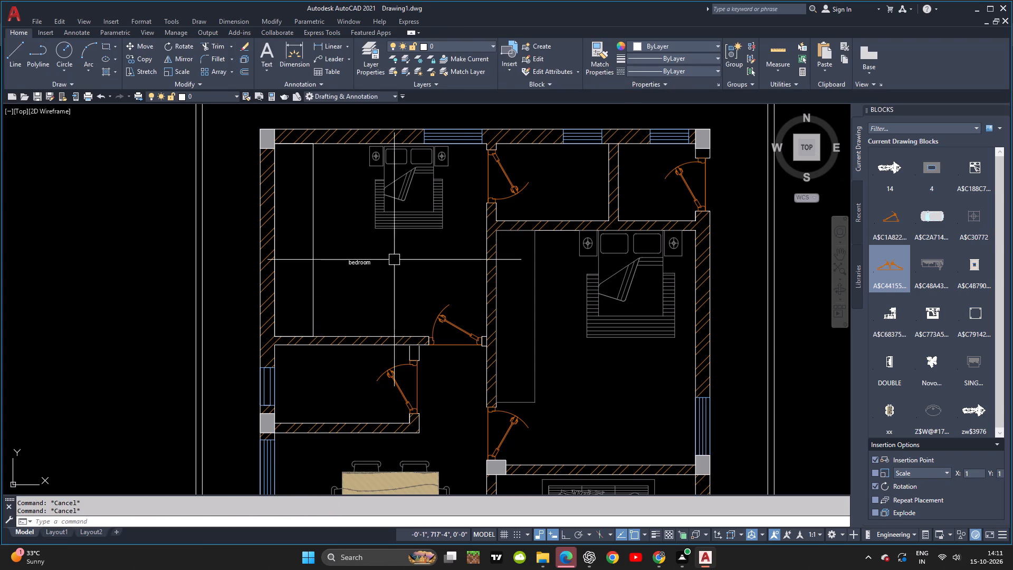
Quick-measure the northwest bedroom's distances.
{"action": "left_click", "coordinate": [777, 47]}
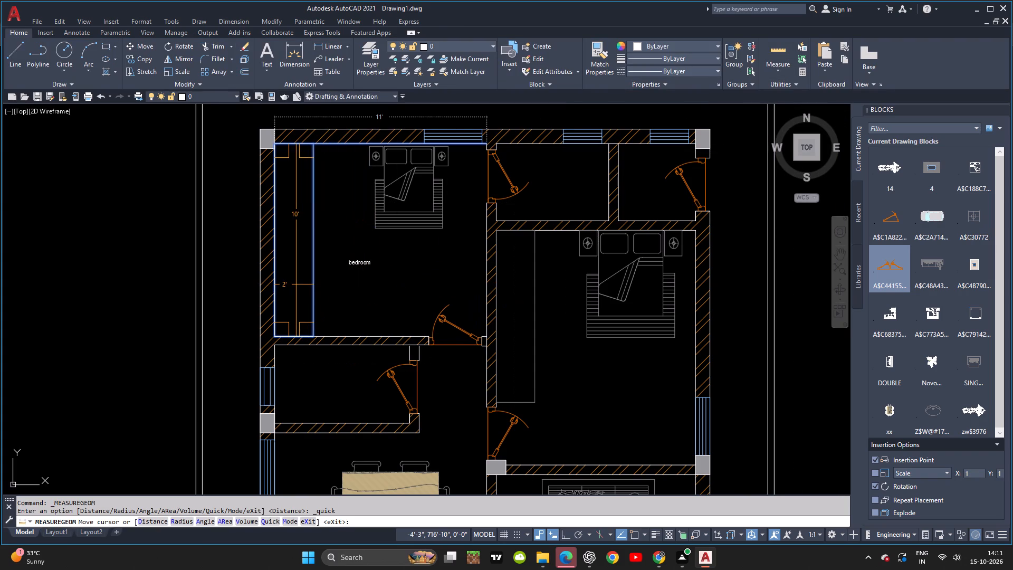
{"action": "key", "text": "Escape"}
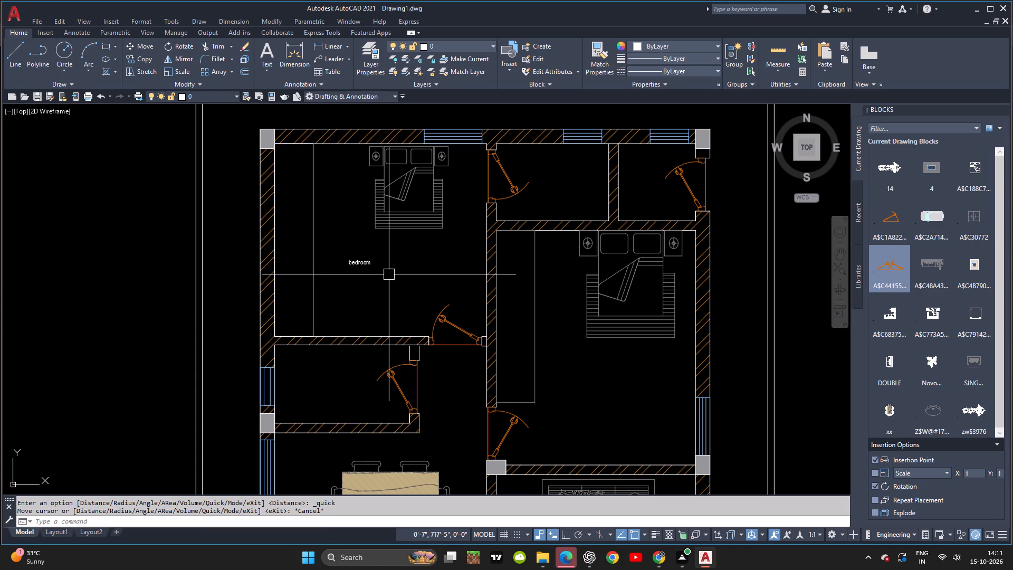
Add an aligned dimension across the northwest bedroom from its west wall to its east wall, just above the room label.
{"action": "type", "text": "da"}
{"action": "key", "text": "space"}
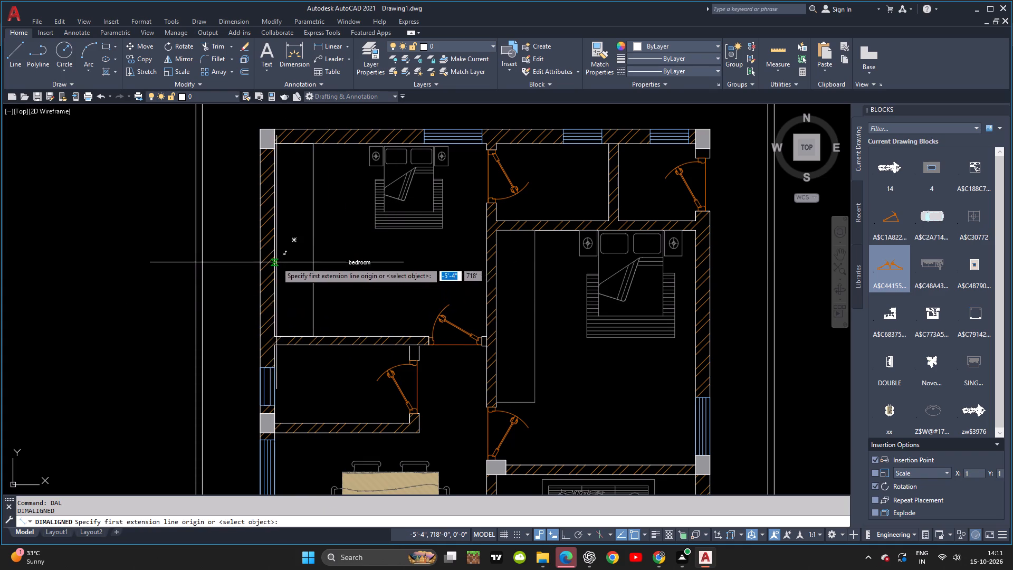
{"action": "left_click", "coordinate": [275, 262]}
{"action": "left_click", "coordinate": [486, 263]}
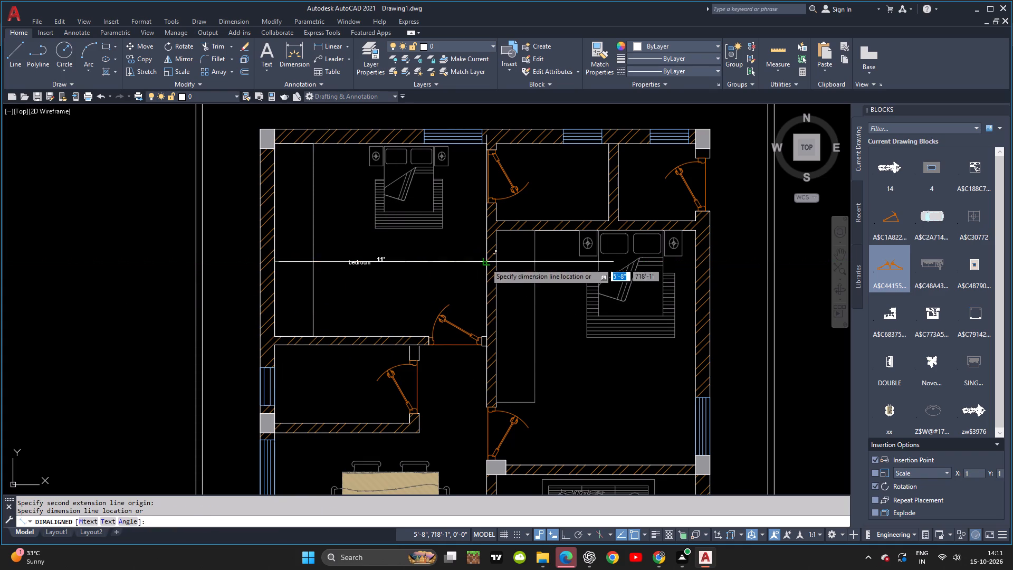
{"action": "left_click", "coordinate": [400, 254]}
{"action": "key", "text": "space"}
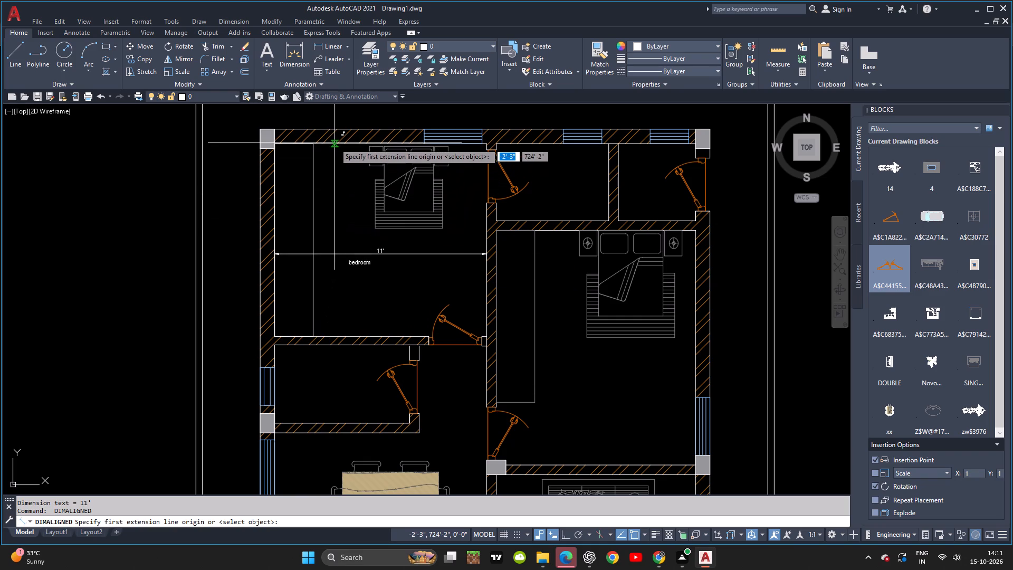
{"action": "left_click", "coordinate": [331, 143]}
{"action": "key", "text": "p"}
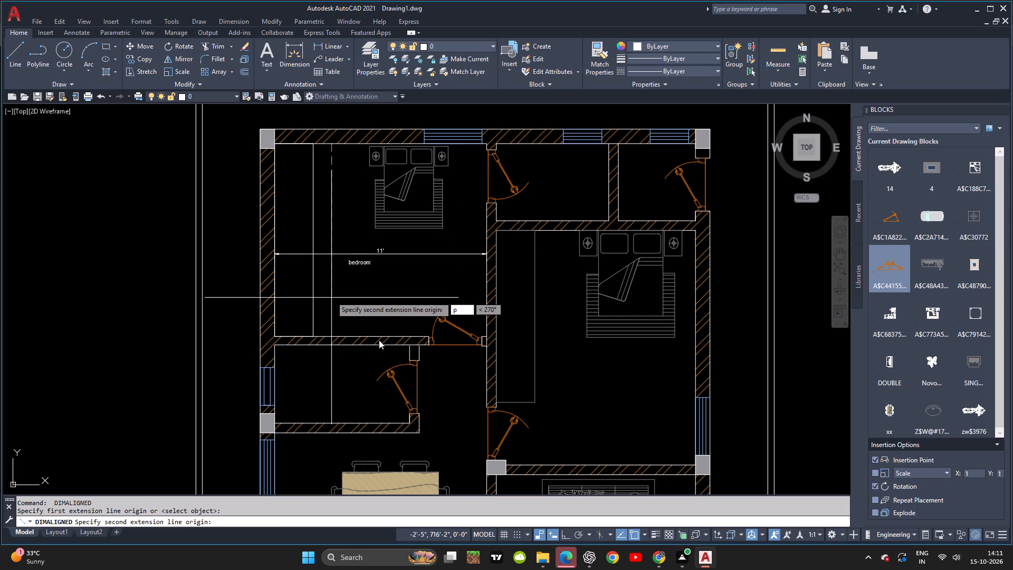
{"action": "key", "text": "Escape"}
Add an aligned dimension from the north wall to the south wall of the northwest bedroom, beside the wardrobe.
{"action": "key", "text": "ctrl+F5"}
{"action": "key", "text": "space"}
{"action": "left_click", "coordinate": [334, 144]}
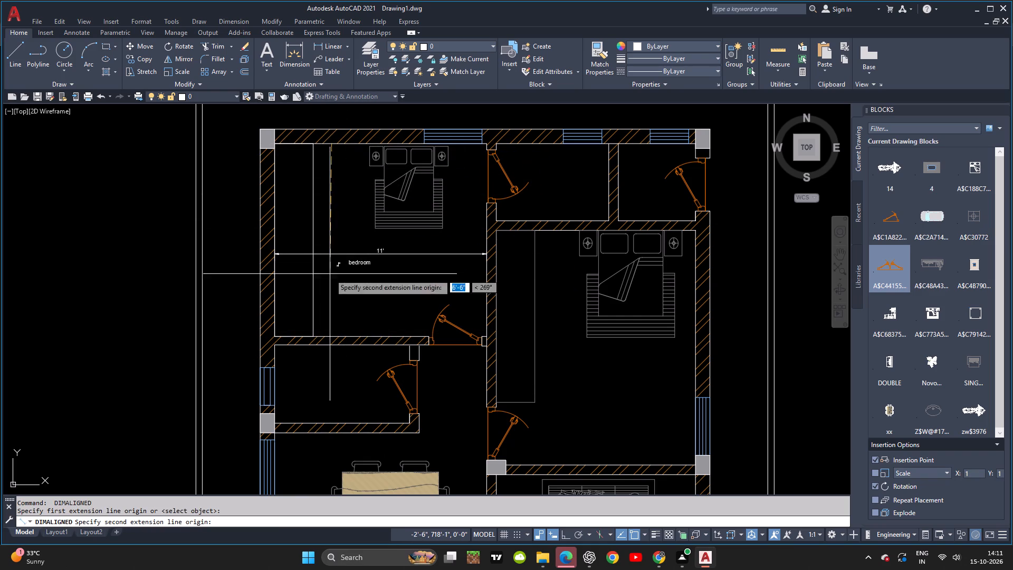
{"action": "left_click", "coordinate": [332, 338]}
{"action": "left_click", "coordinate": [330, 316]}
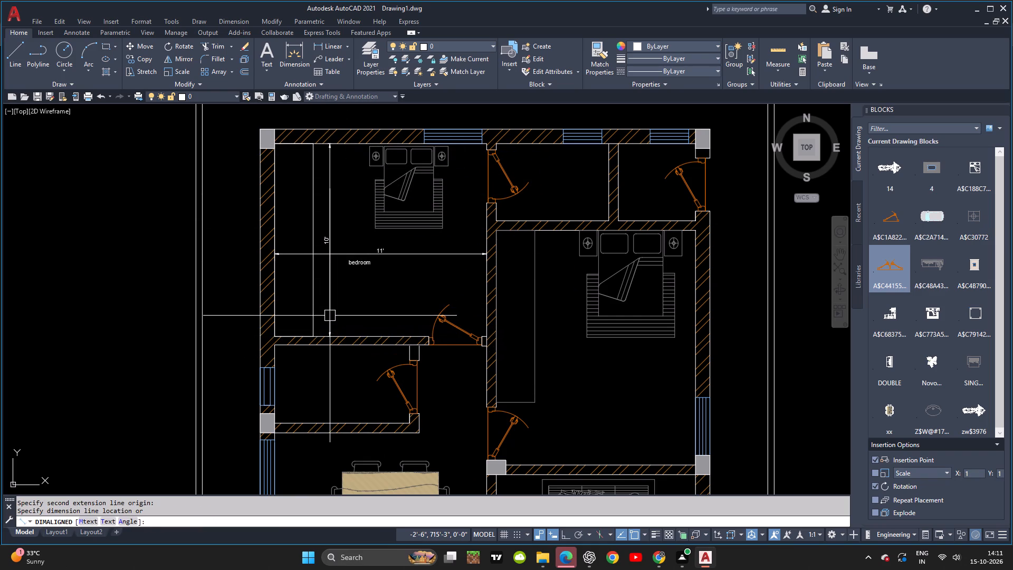
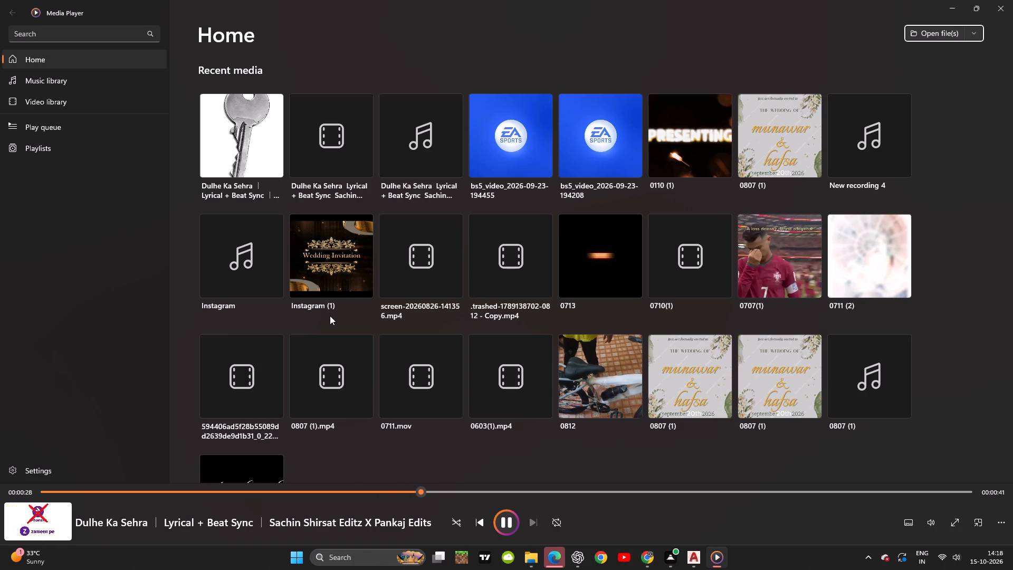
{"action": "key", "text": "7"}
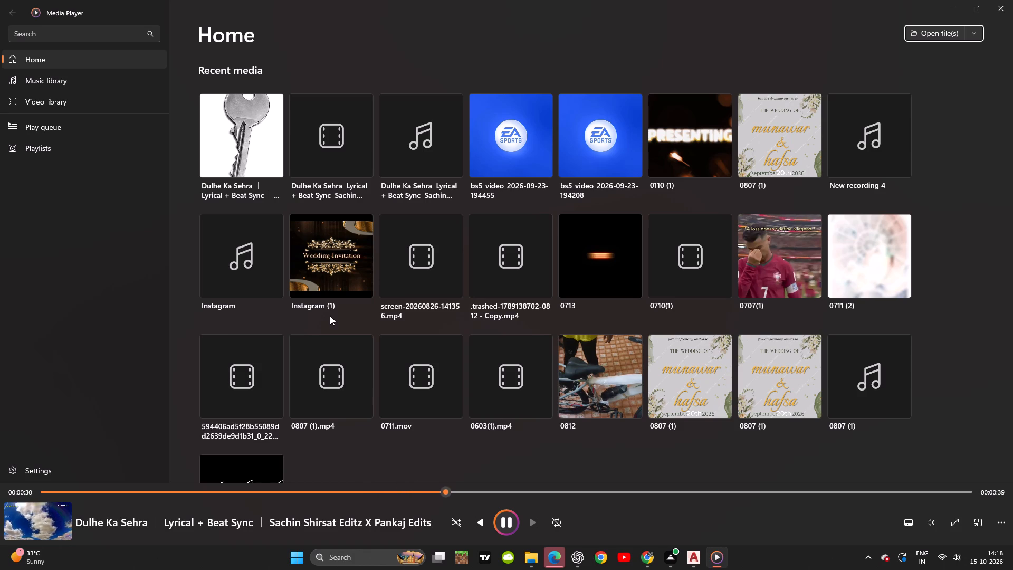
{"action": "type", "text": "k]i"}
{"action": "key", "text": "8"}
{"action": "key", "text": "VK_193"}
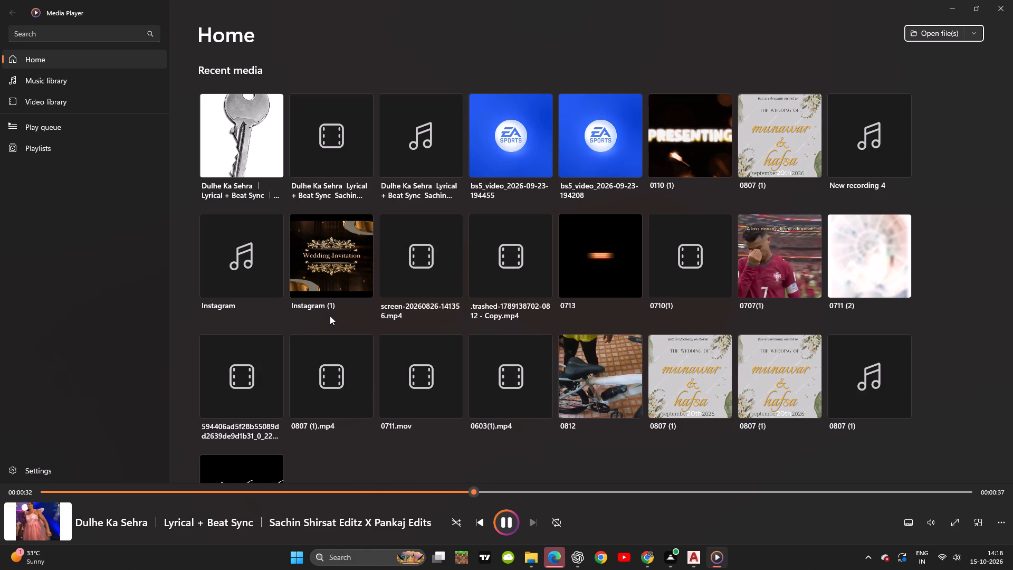
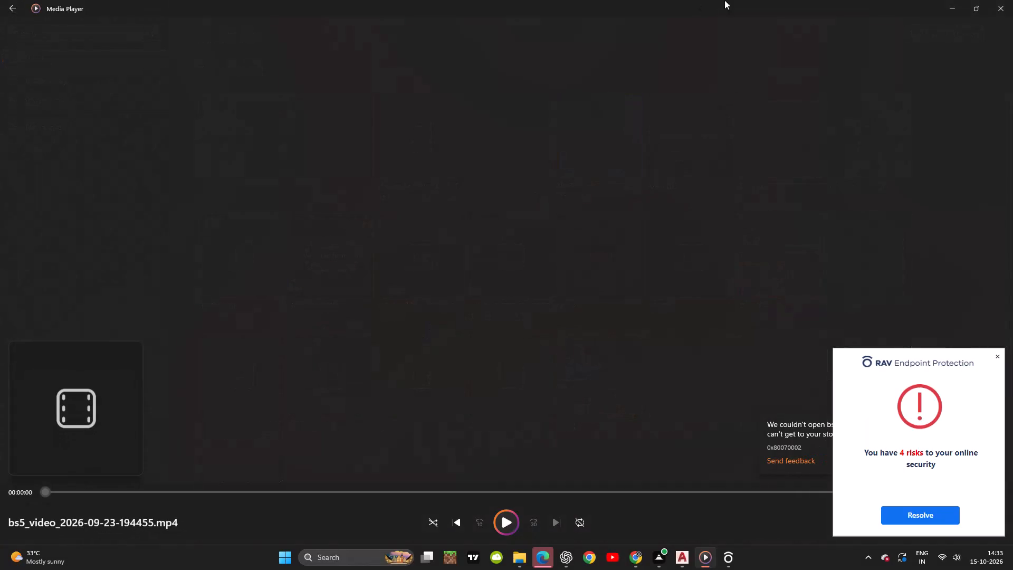
Close the media player and return to the floor plan drawing.
{"action": "left_click", "coordinate": [997, 0]}
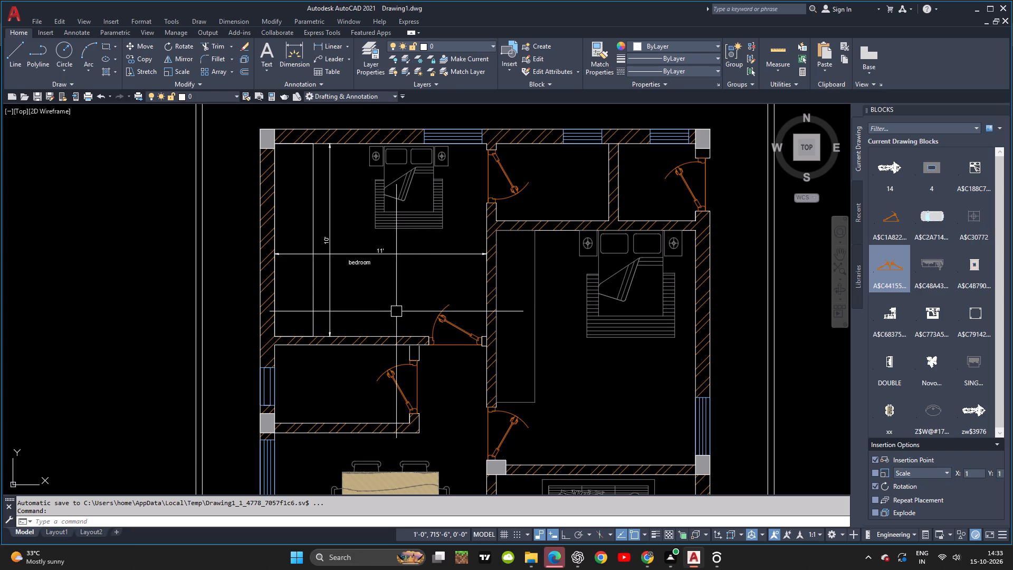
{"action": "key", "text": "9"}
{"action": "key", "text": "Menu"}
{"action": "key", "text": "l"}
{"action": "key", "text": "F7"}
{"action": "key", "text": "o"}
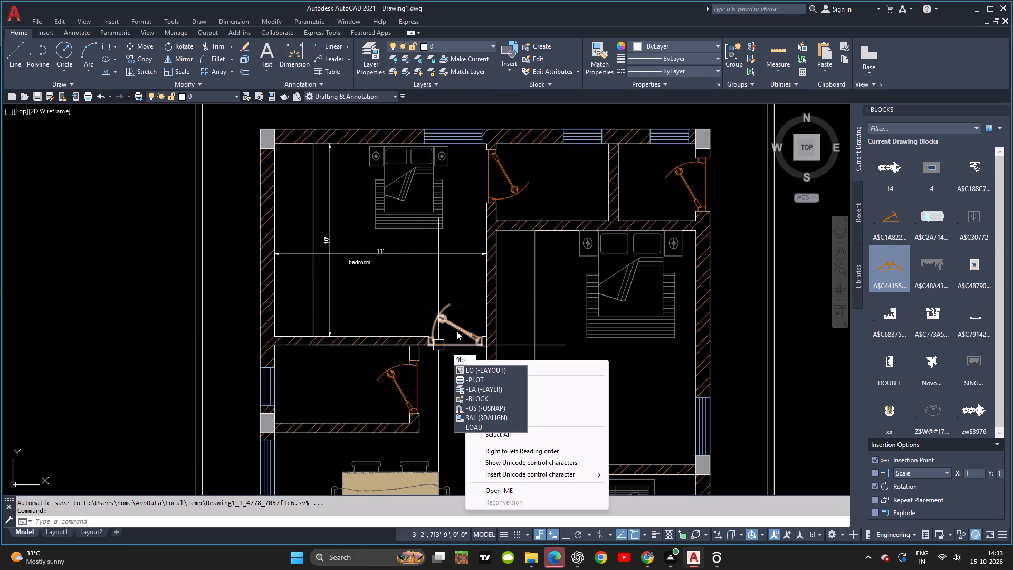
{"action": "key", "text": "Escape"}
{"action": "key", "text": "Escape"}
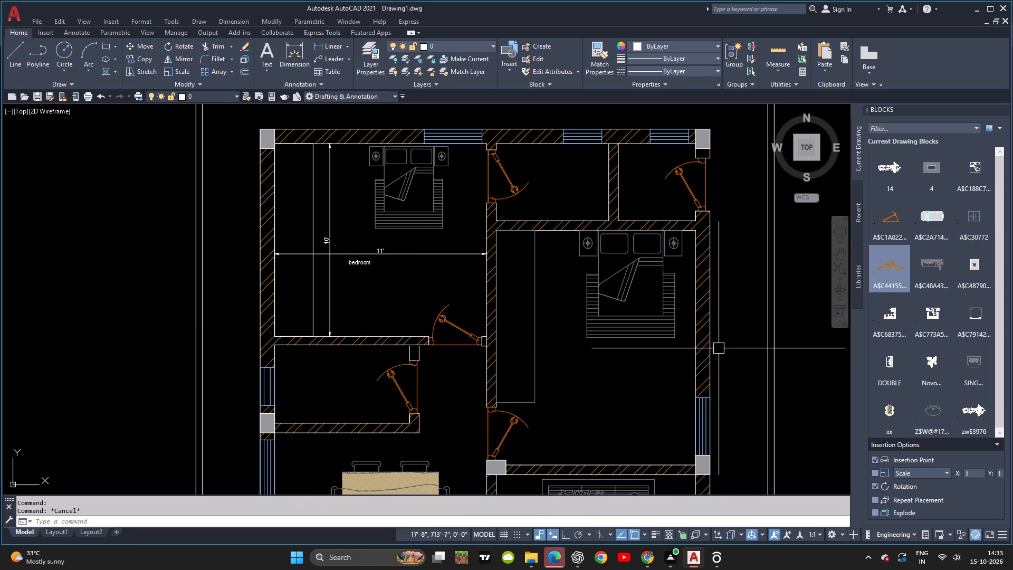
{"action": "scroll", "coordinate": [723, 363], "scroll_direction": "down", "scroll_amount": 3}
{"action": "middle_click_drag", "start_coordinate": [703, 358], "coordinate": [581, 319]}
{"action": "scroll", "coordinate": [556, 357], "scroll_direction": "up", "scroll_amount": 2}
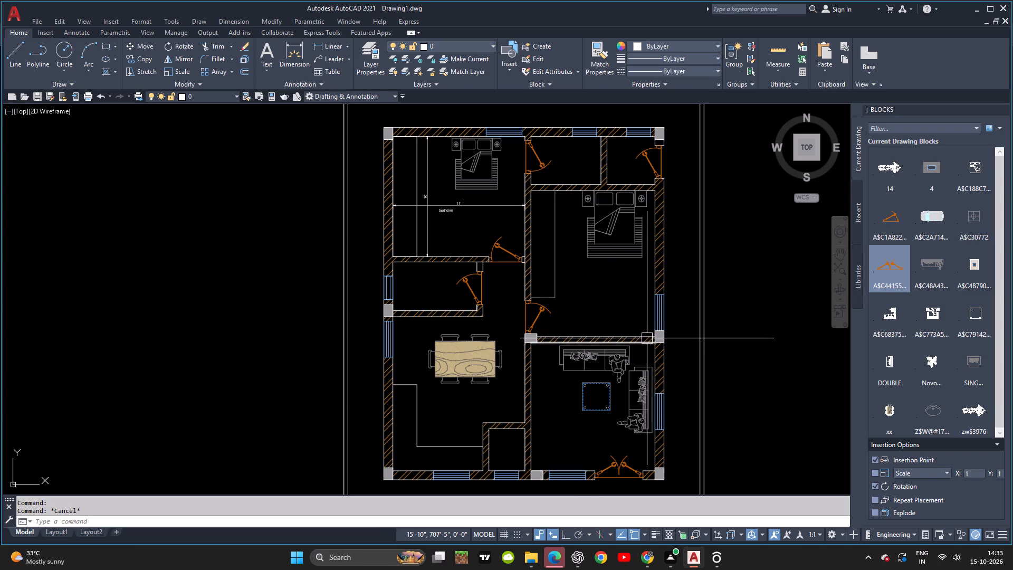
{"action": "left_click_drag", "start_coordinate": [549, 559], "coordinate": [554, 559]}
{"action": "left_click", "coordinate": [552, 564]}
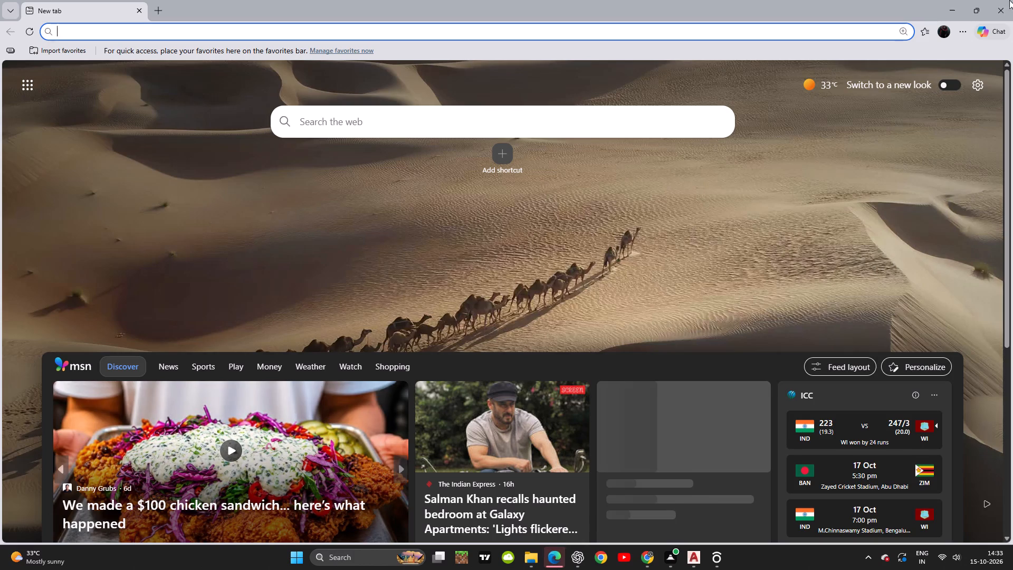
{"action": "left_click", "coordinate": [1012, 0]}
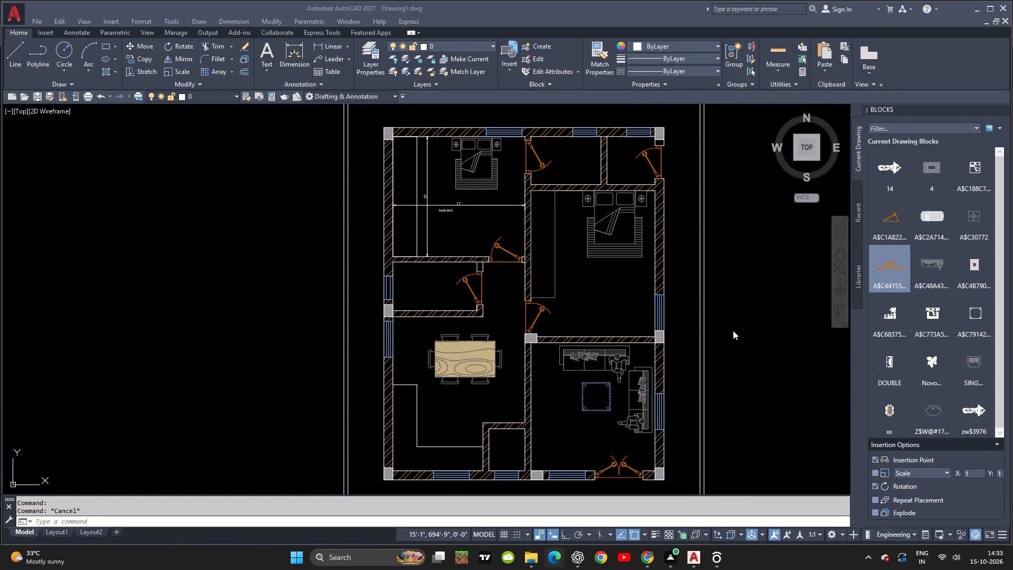
Switch to the browser, check the room layout in the 2 BHK reference image, and return to the drawing.
{"action": "key", "text": "super+Tab"}
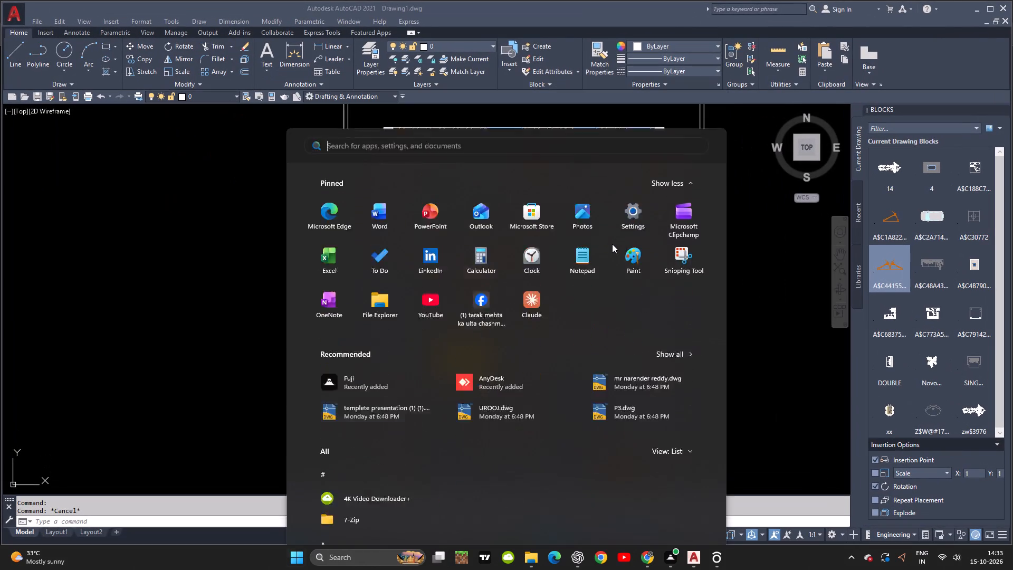
{"action": "key", "text": "alt+Tab"}
{"action": "key", "text": "alt+Tab"}
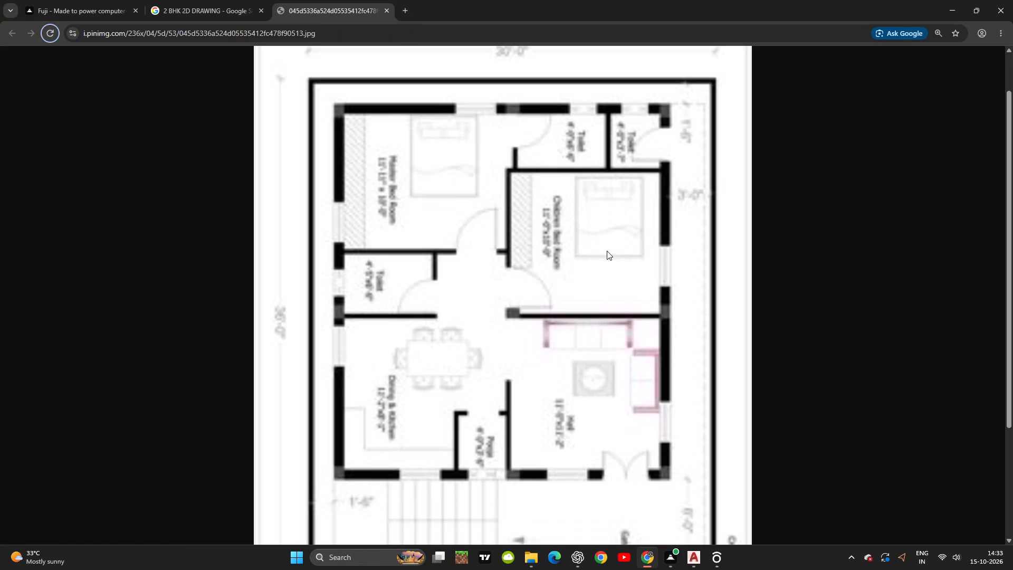
{"action": "key", "text": "alt+Tab"}
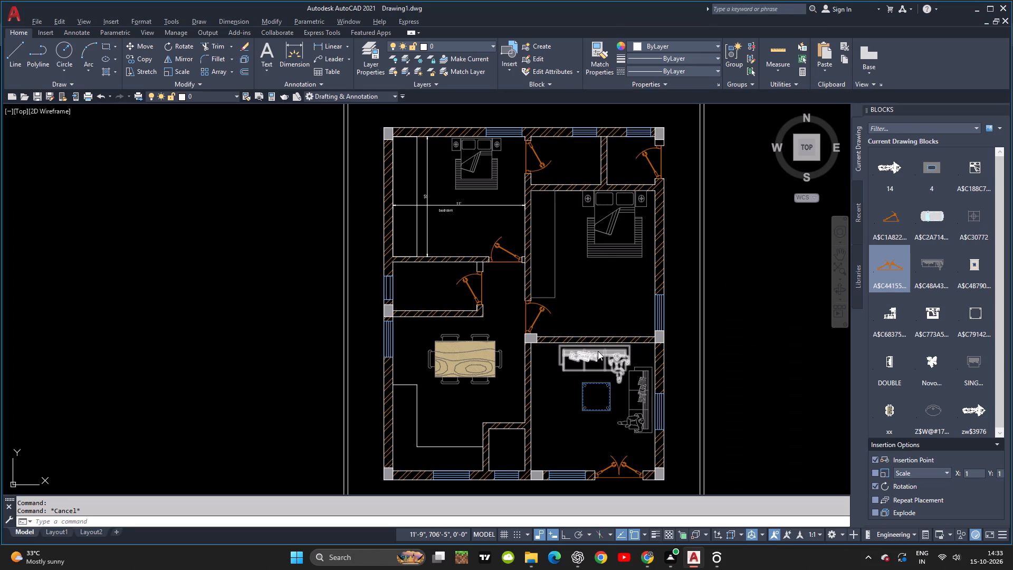
{"action": "key", "text": "Escape"}
{"action": "key", "text": "Escape"}
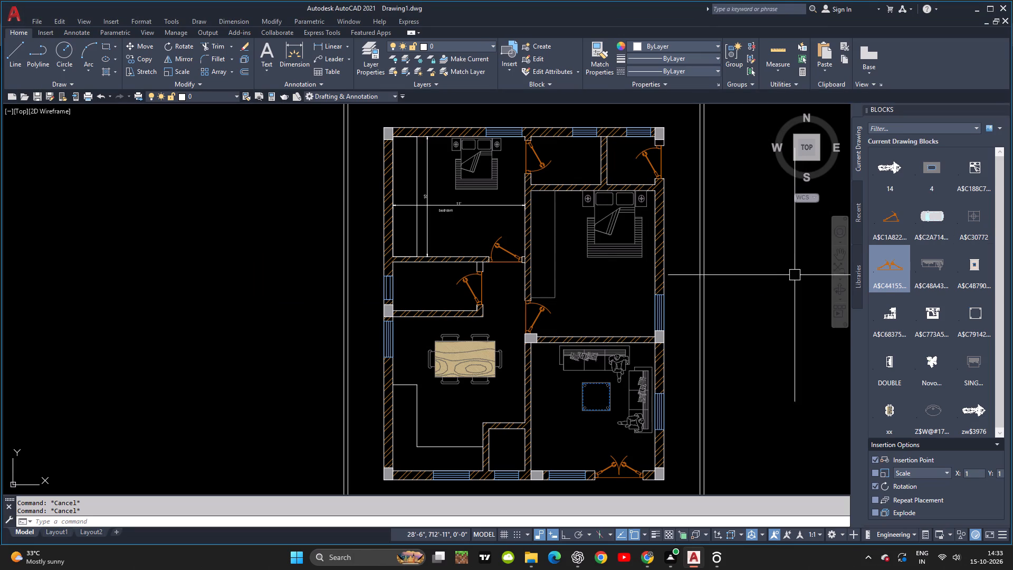
Add an aligned dimension across the second bedroom's clear width, between its inner side wall faces below the bed.
{"action": "scroll", "coordinate": [781, 280], "scroll_direction": "down", "scroll_amount": 1}
{"action": "scroll", "coordinate": [597, 232], "scroll_direction": "up", "scroll_amount": 3}
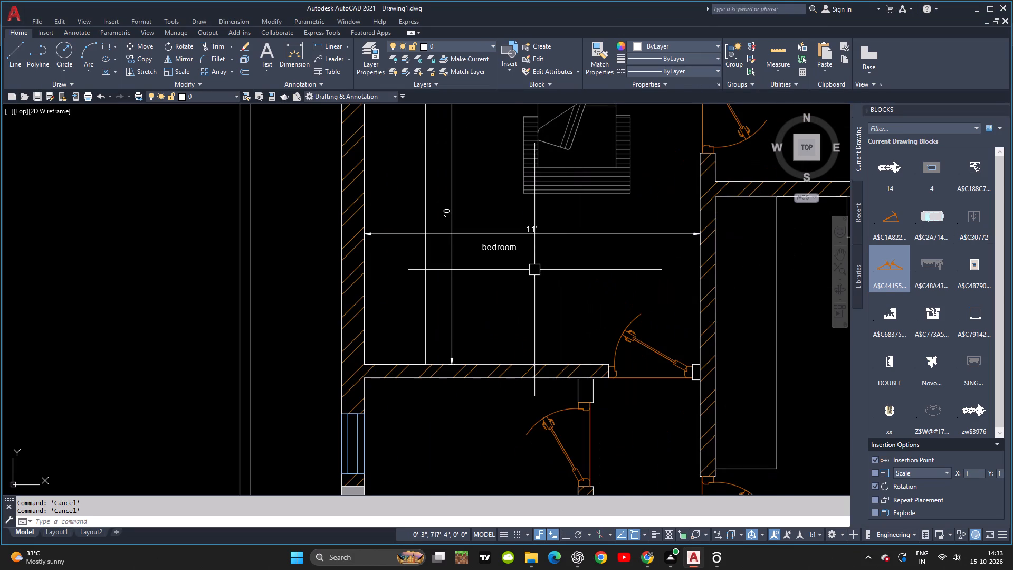
{"action": "scroll", "coordinate": [533, 271], "scroll_direction": "down", "scroll_amount": 2}
{"action": "middle_click_drag", "start_coordinate": [533, 268], "coordinate": [415, 258]}
{"action": "key", "text": "d"}
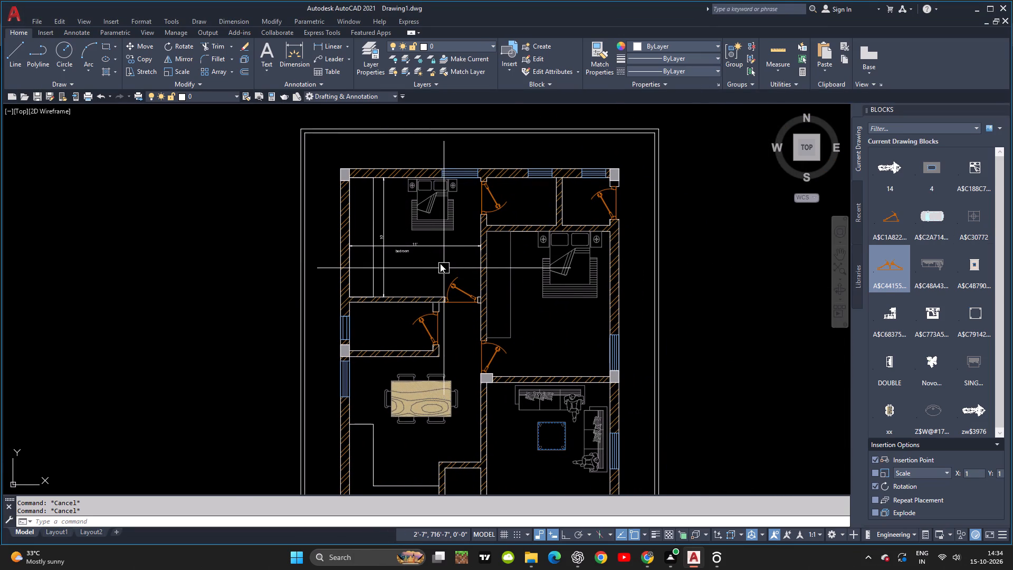
{"action": "key", "text": "a"}
{"action": "key", "text": "space"}
{"action": "scroll", "coordinate": [493, 312], "scroll_direction": "up", "scroll_amount": 2}
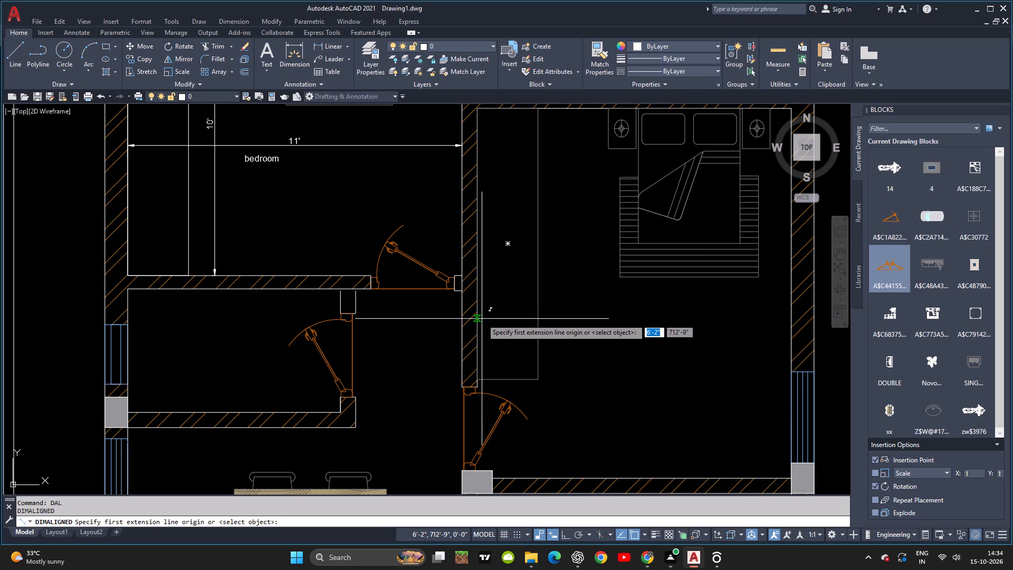
{"action": "left_click", "coordinate": [481, 319]}
{"action": "key", "text": "ctrl+F5"}
{"action": "key", "text": "space"}
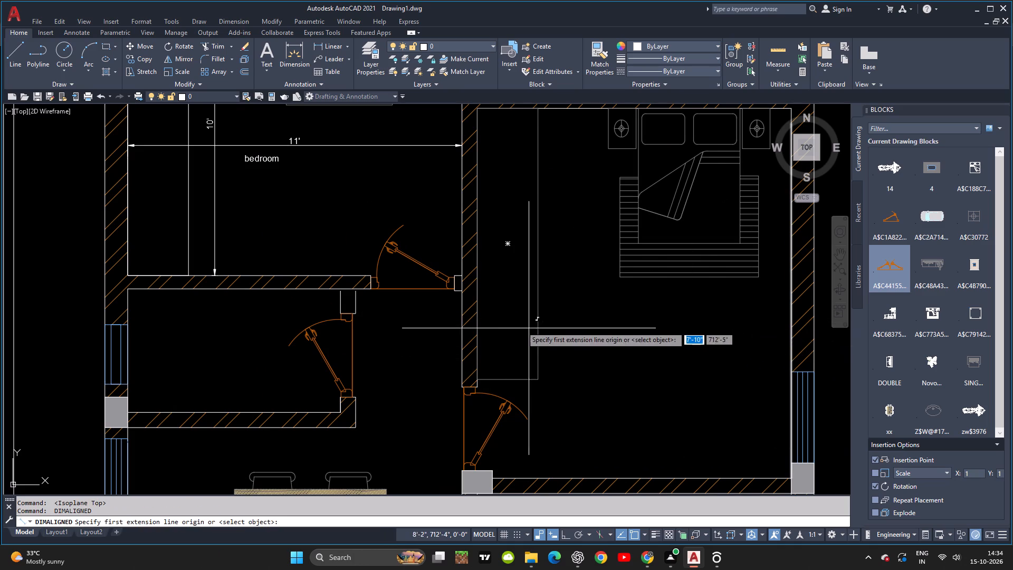
{"action": "left_click", "coordinate": [480, 322]}
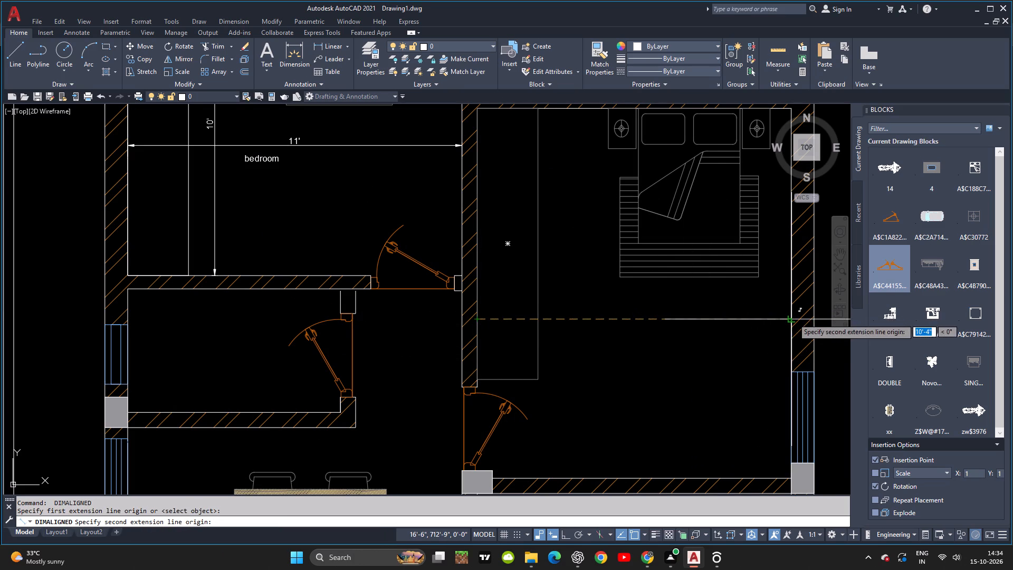
{"action": "left_click", "coordinate": [793, 318]}
{"action": "left_click", "coordinate": [748, 321]}
Add an aligned dimension for the second bedroom's clear length, between the wall behind the bed and the hall wall.
{"action": "key", "text": "space"}
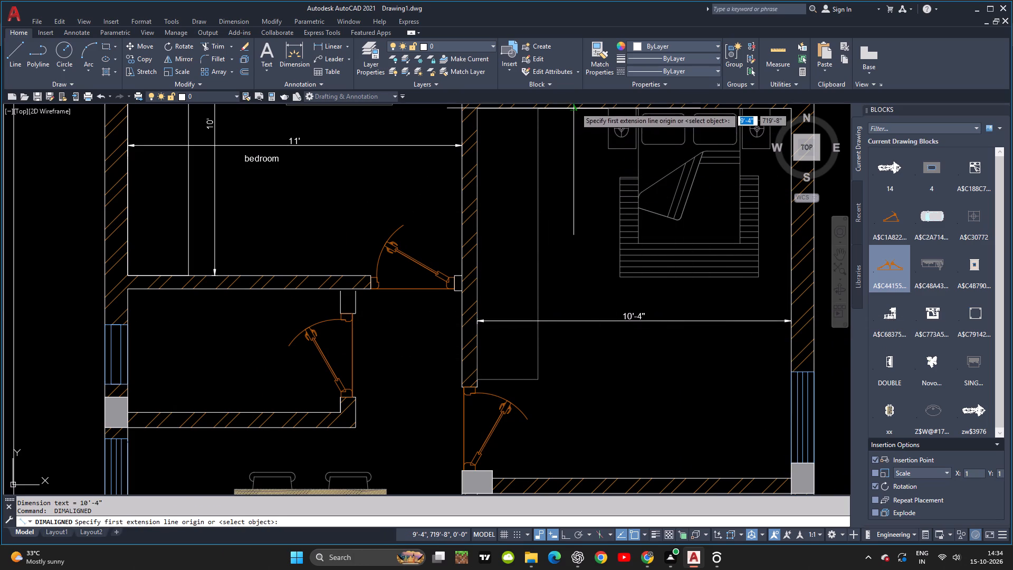
{"action": "left_click", "coordinate": [575, 107]}
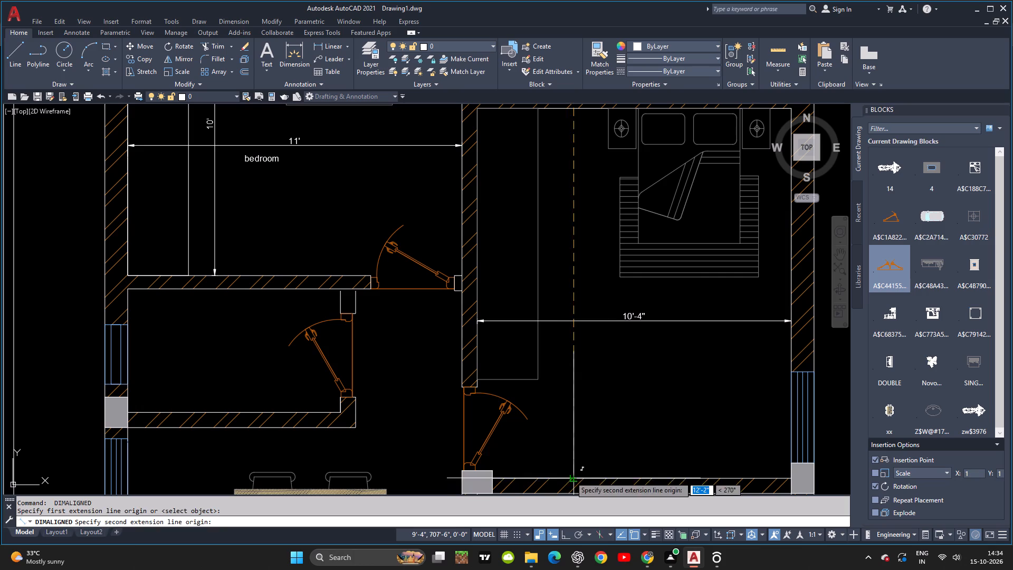
{"action": "left_click", "coordinate": [570, 477]}
{"action": "left_click", "coordinate": [574, 444]}
Change the first bedroom's label to uppercase, reading BEDROOM.
{"action": "scroll", "coordinate": [652, 423], "scroll_direction": "down", "scroll_amount": 3}
{"action": "middle_click_drag", "start_coordinate": [651, 421], "coordinate": [594, 389]}
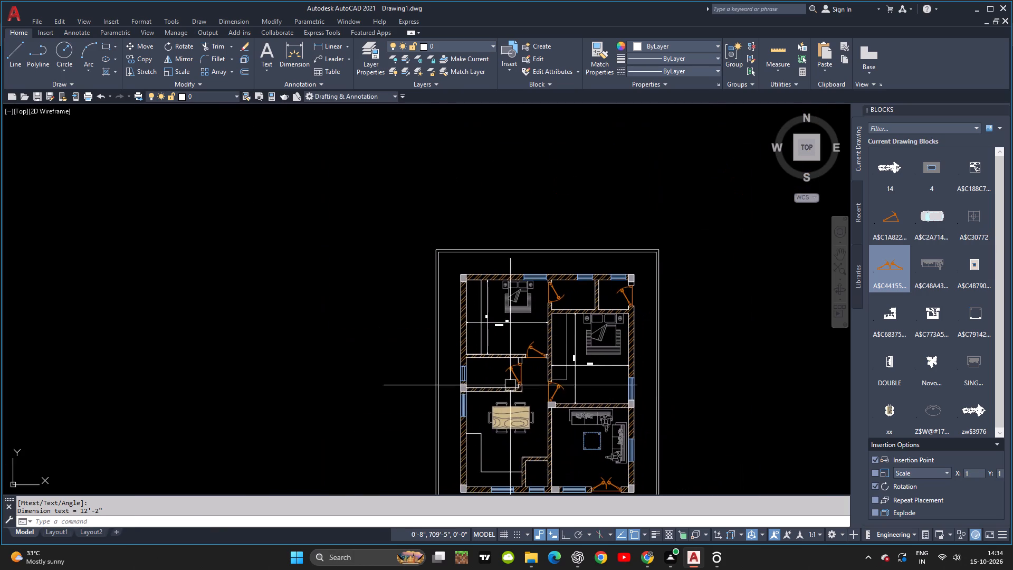
{"action": "scroll", "coordinate": [506, 355], "scroll_direction": "up", "scroll_amount": 5}
{"action": "scroll", "coordinate": [493, 329], "scroll_direction": "down", "scroll_amount": 1}
{"action": "middle_click_drag", "start_coordinate": [499, 364], "coordinate": [517, 456]}
{"action": "key", "text": "3"}
{"action": "key", "text": "e"}
{"action": "left_click", "coordinate": [502, 309]}
{"action": "key", "text": "Escape"}
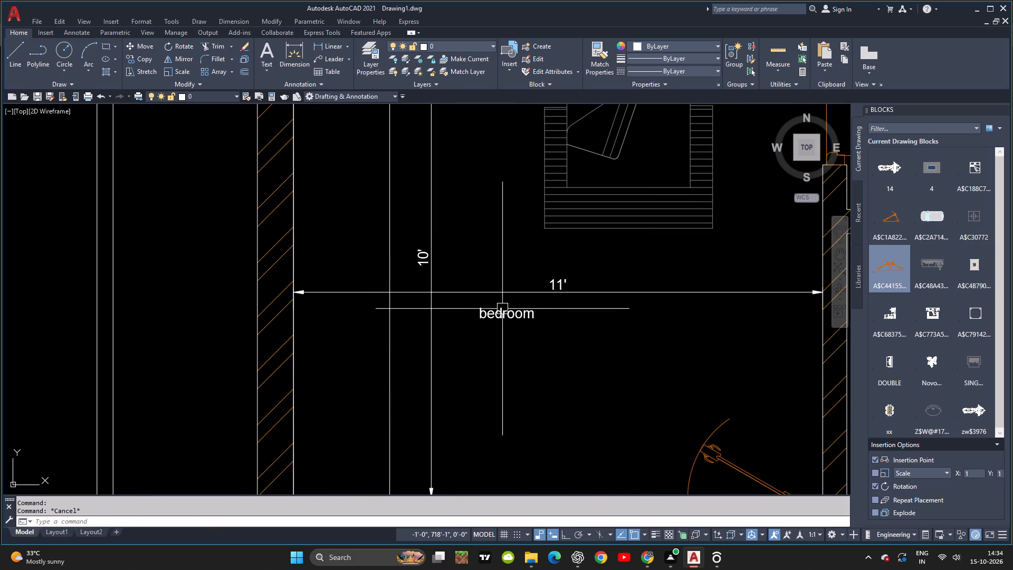
{"action": "double_click", "coordinate": [502, 309]}
{"action": "double_click", "coordinate": [538, 317]}
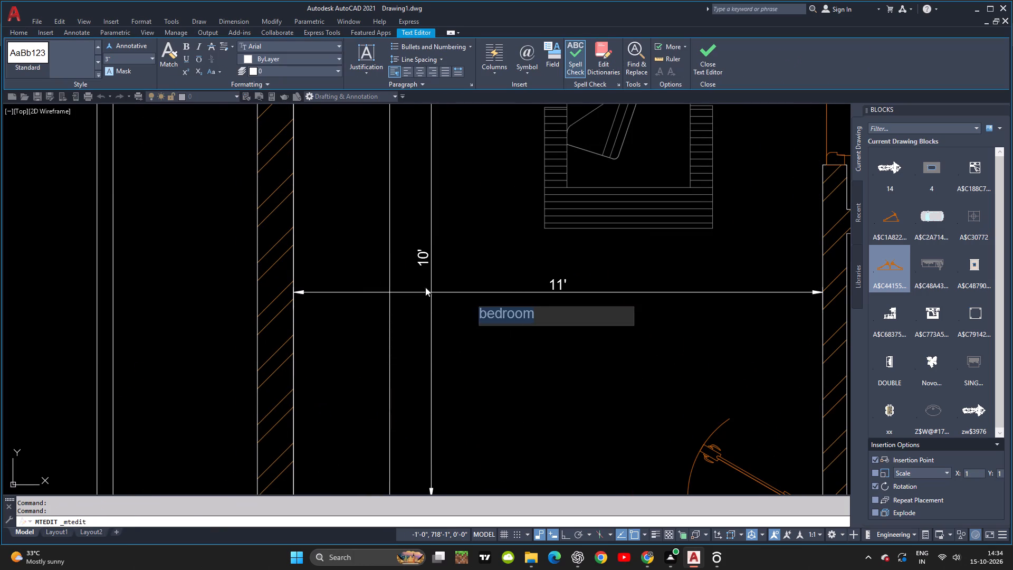
{"action": "left_click", "coordinate": [218, 70]}
{"action": "left_click", "coordinate": [225, 93]}
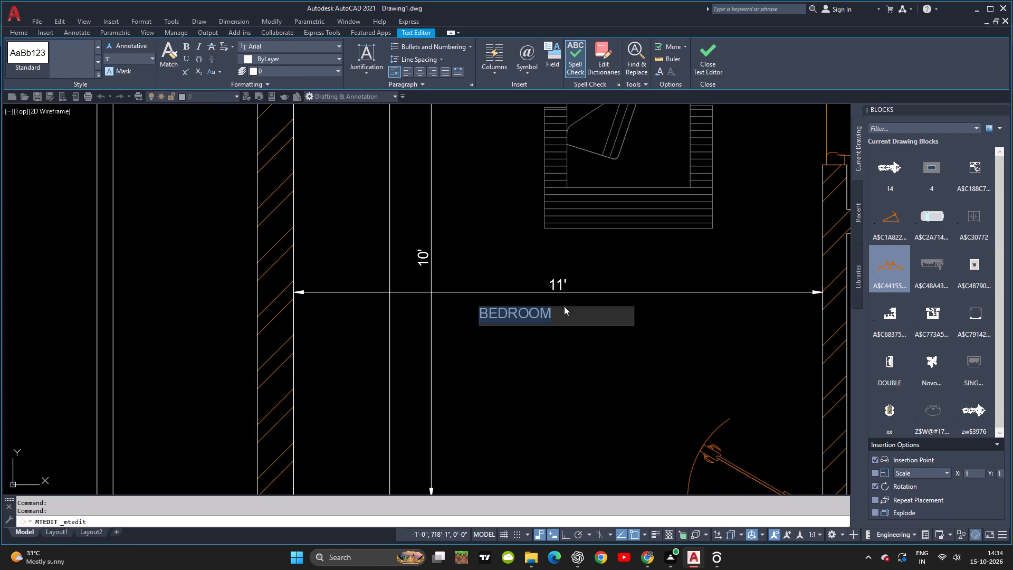
Add the room size 10'X11' as a second line under the first bedroom's BEDROOM label.
{"action": "left_click", "coordinate": [566, 311]}
{"action": "key", "text": "Return"}
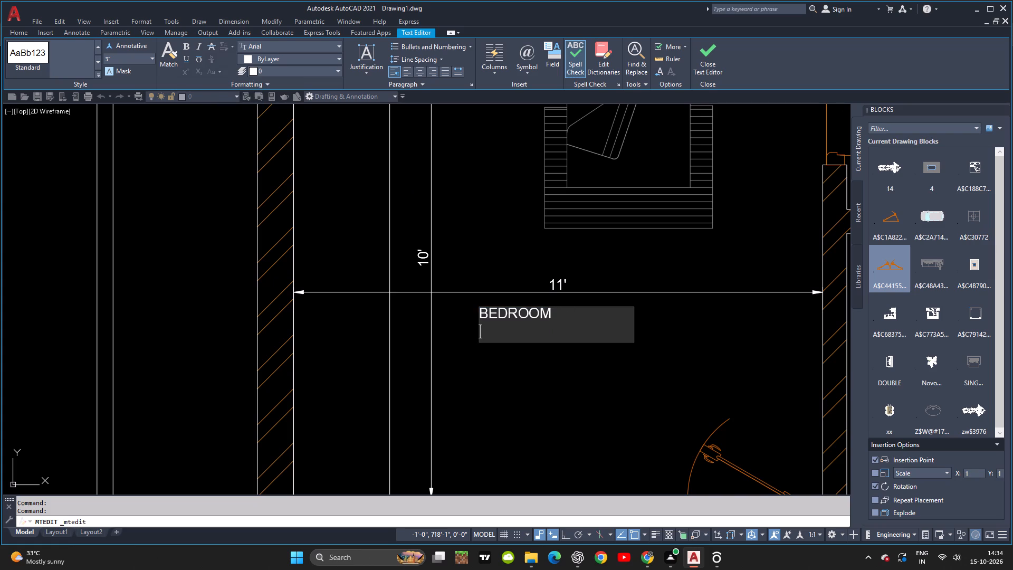
{"action": "type", "text": "10"}
{"action": "type", "text": "'X"}
{"action": "type", "text": "10'"}
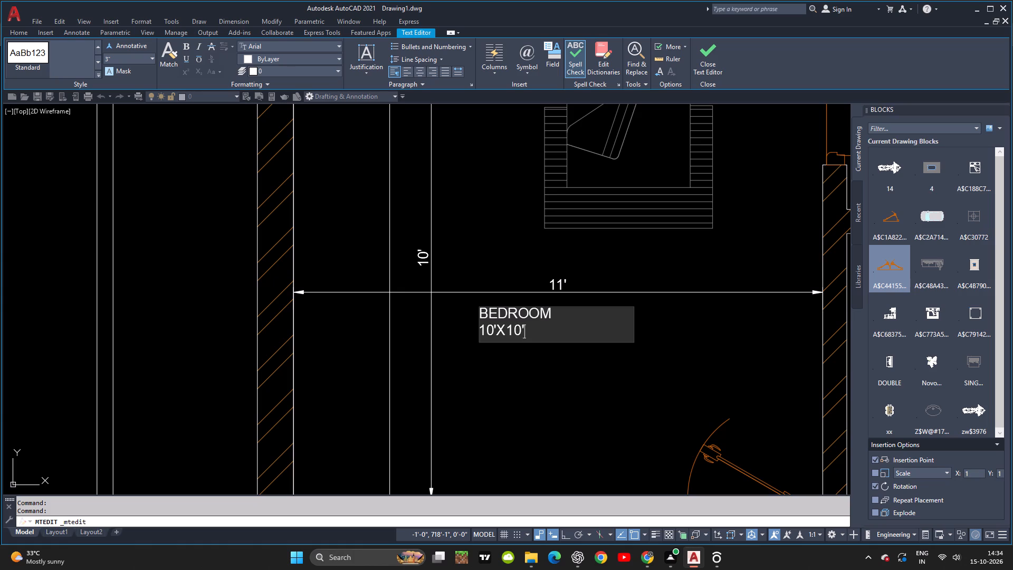
{"action": "key", "text": "Left"}
{"action": "key", "text": "BackSpace"}
{"action": "key", "text": "1"}
{"action": "left_click", "coordinate": [587, 391]}
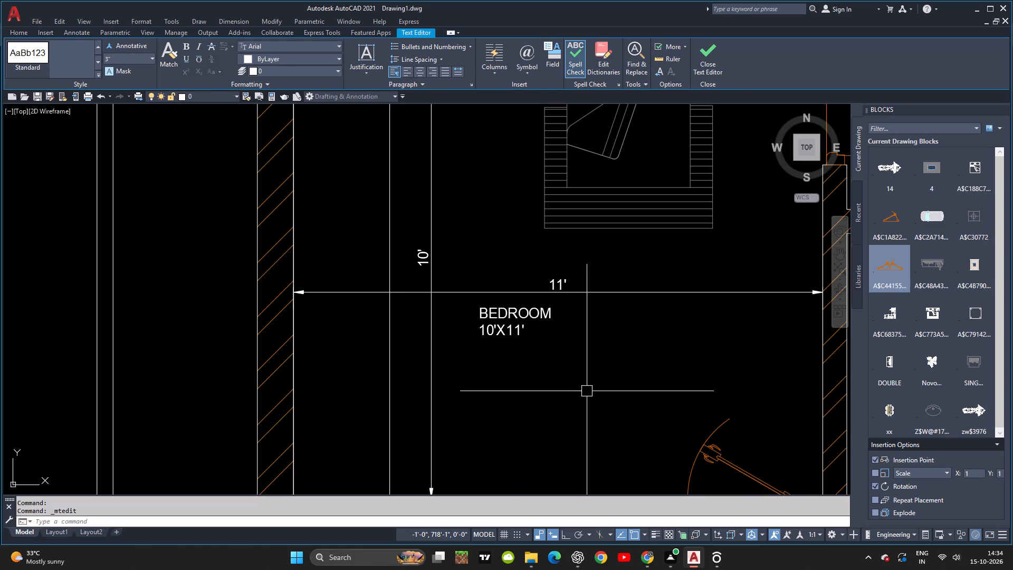
Copy the BEDROOM 10'X11' label into the second bedroom, just below its width dimension.
{"action": "scroll", "coordinate": [592, 389], "scroll_direction": "down", "scroll_amount": 1}
{"action": "middle_click_drag", "start_coordinate": [585, 387], "coordinate": [492, 378]}
{"action": "scroll", "coordinate": [492, 378], "scroll_direction": "down", "scroll_amount": 1}
{"action": "middle_click_drag", "start_coordinate": [475, 373], "coordinate": [316, 311]}
{"action": "middle_click_drag", "start_coordinate": [334, 327], "coordinate": [302, 323]}
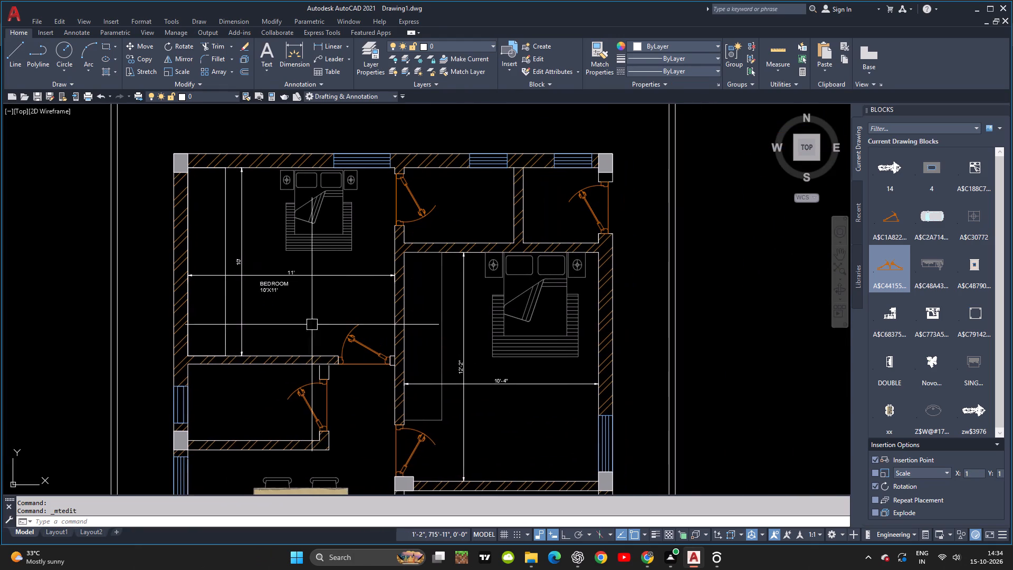
{"action": "middle_click_drag", "start_coordinate": [319, 324], "coordinate": [309, 321]}
{"action": "key", "text": "p"}
{"action": "key", "text": "Escape"}
{"action": "middle_click_drag", "start_coordinate": [477, 419], "coordinate": [445, 412]}
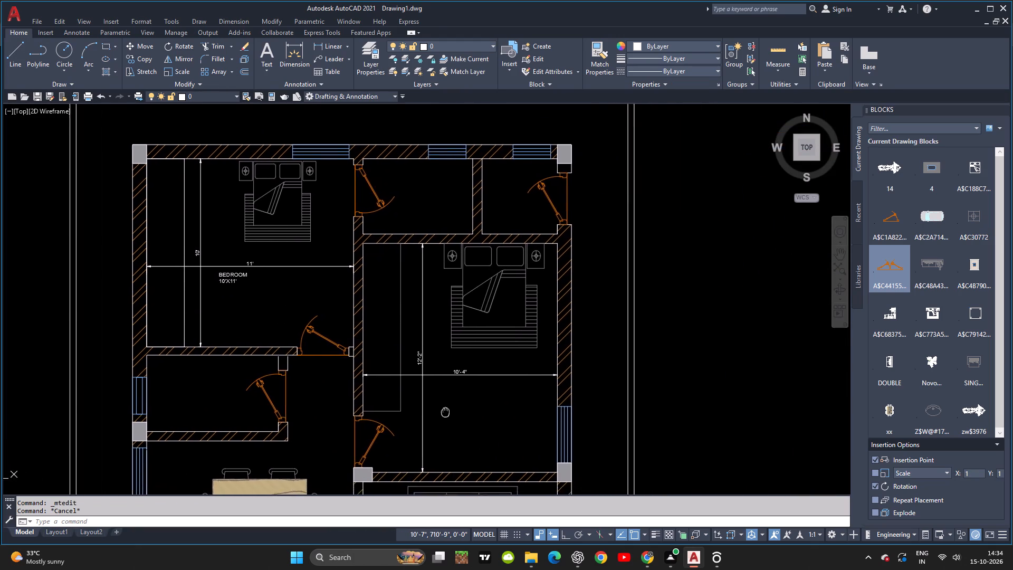
{"action": "middle_click_drag", "start_coordinate": [445, 412], "coordinate": [413, 318]}
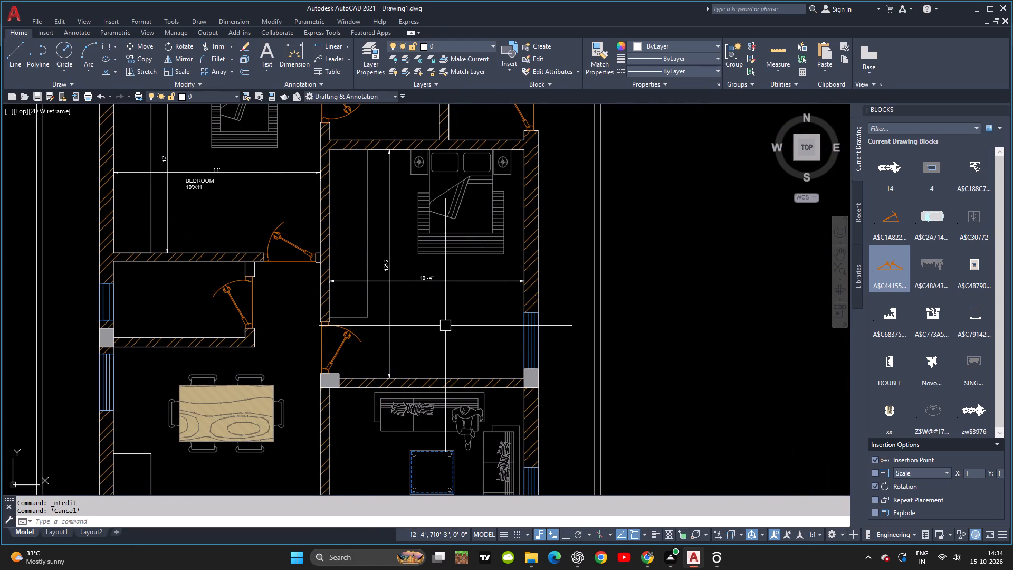
{"action": "scroll", "coordinate": [432, 308], "scroll_direction": "down", "scroll_amount": 1}
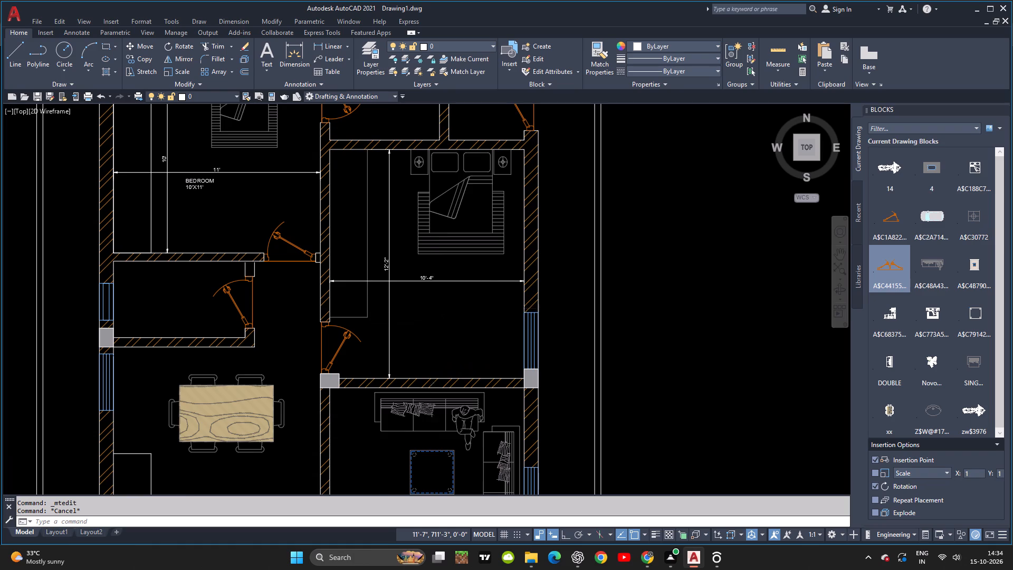
{"action": "scroll", "coordinate": [304, 236], "scroll_direction": "up", "scroll_amount": 2}
{"action": "double_click", "coordinate": [260, 226]}
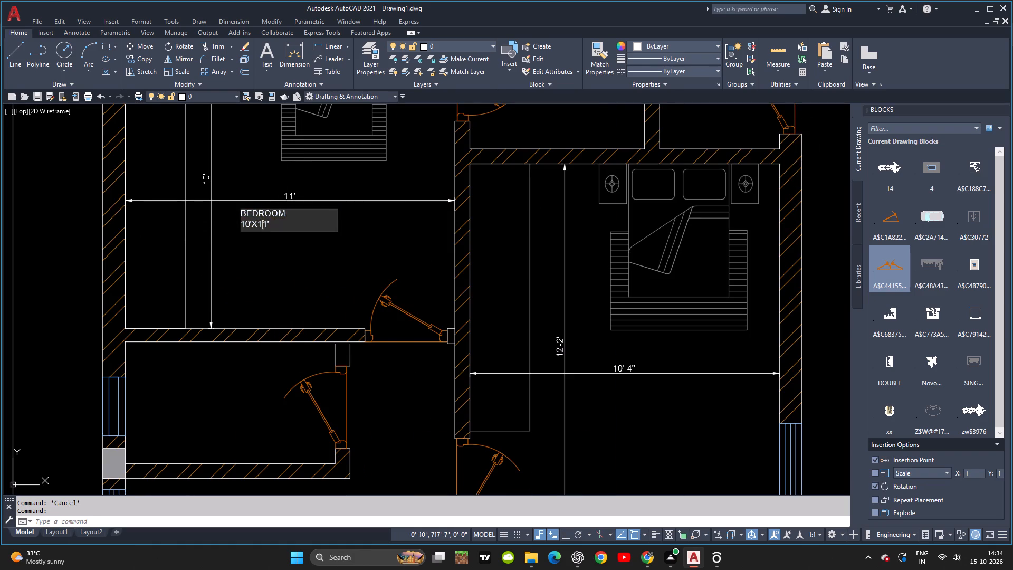
{"action": "key", "text": "Escape"}
{"action": "left_click", "coordinate": [260, 217]}
{"action": "key", "text": "c"}
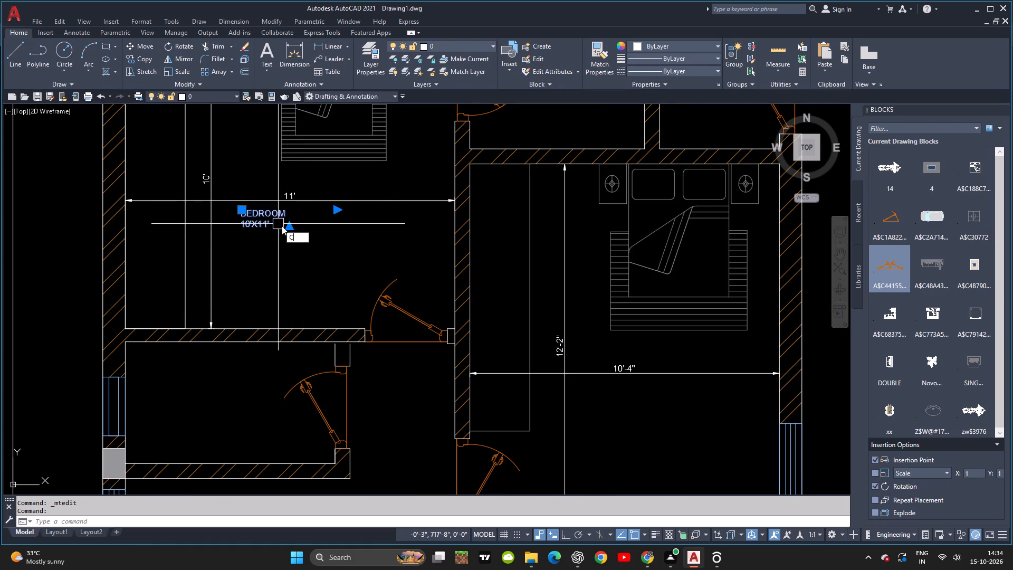
{"action": "key", "text": "o"}
{"action": "key", "text": "space"}
{"action": "left_click", "coordinate": [256, 221]}
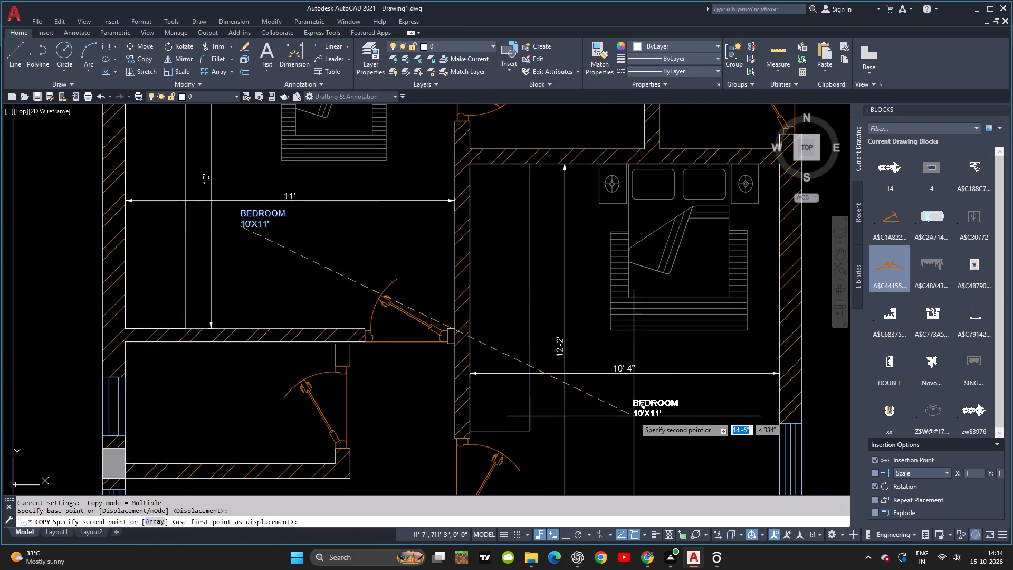
{"action": "left_click", "coordinate": [636, 417]}
{"action": "key", "text": "Escape"}
Change the room size in the second bedroom's copied label to 10'4"X12'2".
{"action": "double_click", "coordinate": [653, 419]}
{"action": "scroll", "coordinate": [676, 421], "scroll_direction": "up", "scroll_amount": 3}
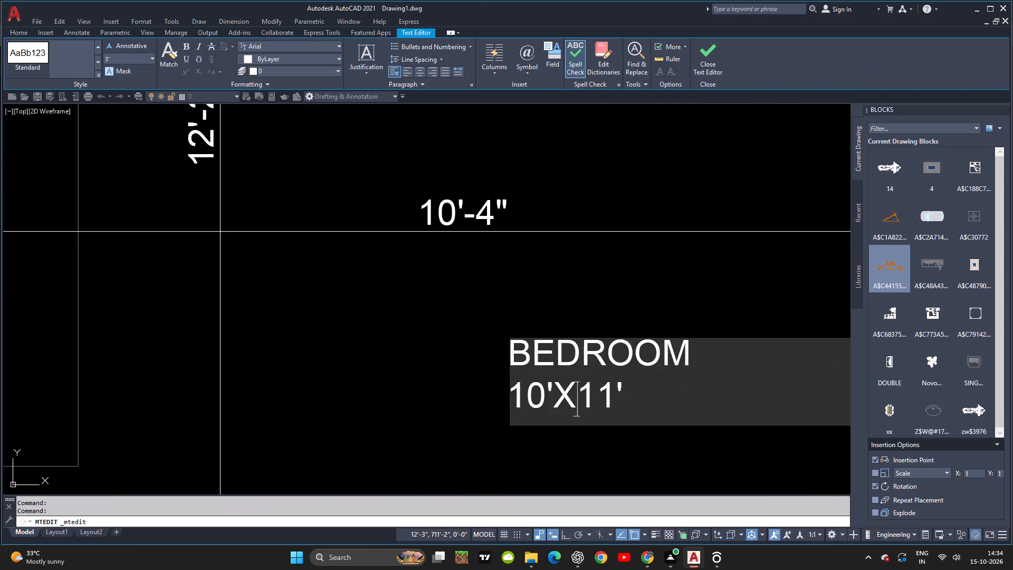
{"action": "scroll", "coordinate": [645, 396], "scroll_direction": "down", "scroll_amount": 1}
{"action": "left_click", "coordinate": [583, 391]}
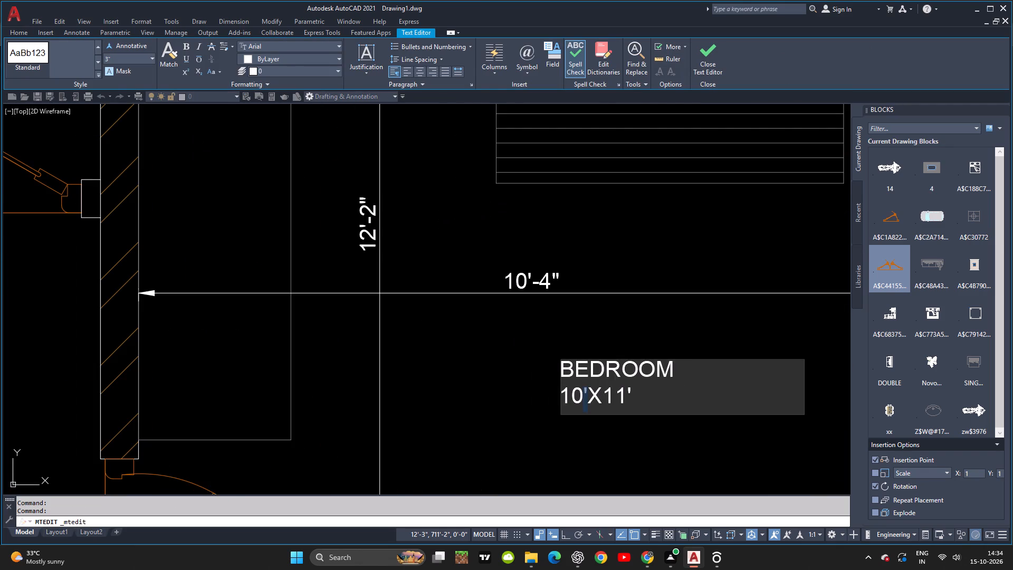
{"action": "left_click", "coordinate": [594, 398]}
{"action": "key", "text": "4"}
{"action": "key", "text": "shift+quotedbl"}
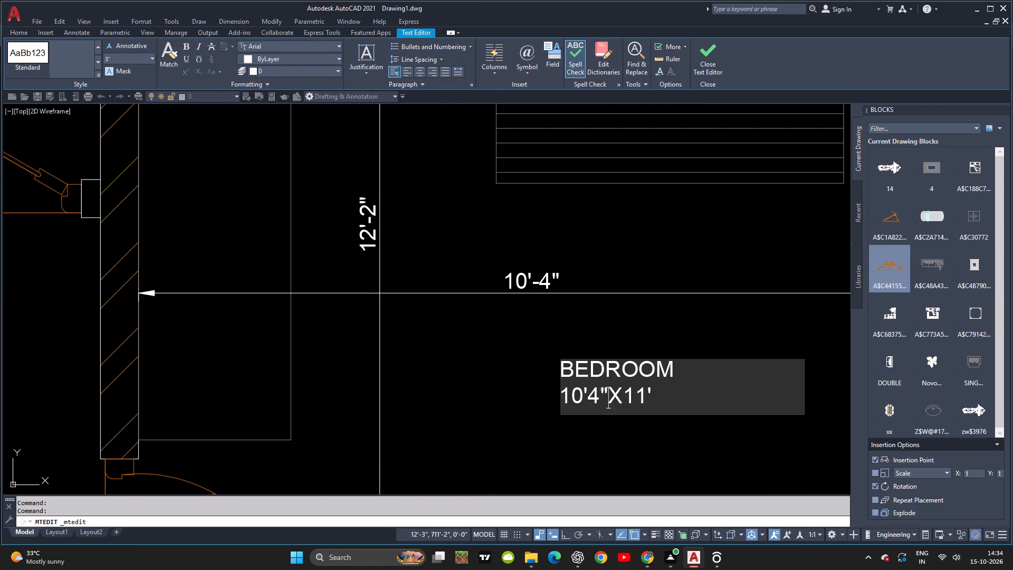
{"action": "key", "text": "Right"}
{"action": "key", "text": "Right"}
{"action": "key", "text": "Right"}
{"action": "key", "text": "Right"}
{"action": "key", "text": "BackSpace"}
{"action": "key", "text": "BackSpace"}
{"action": "type", "text": "2'"}
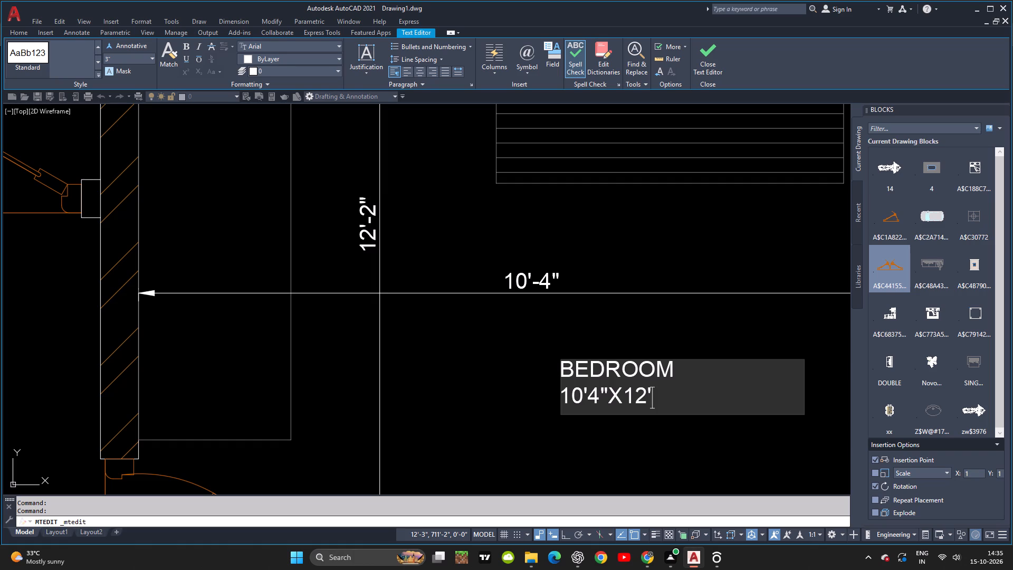
{"action": "type", "text": "2\""}
{"action": "left_click", "coordinate": [677, 243]}
{"action": "scroll", "coordinate": [680, 243], "scroll_direction": "down", "scroll_amount": 4}
{"action": "key", "text": "Escape"}
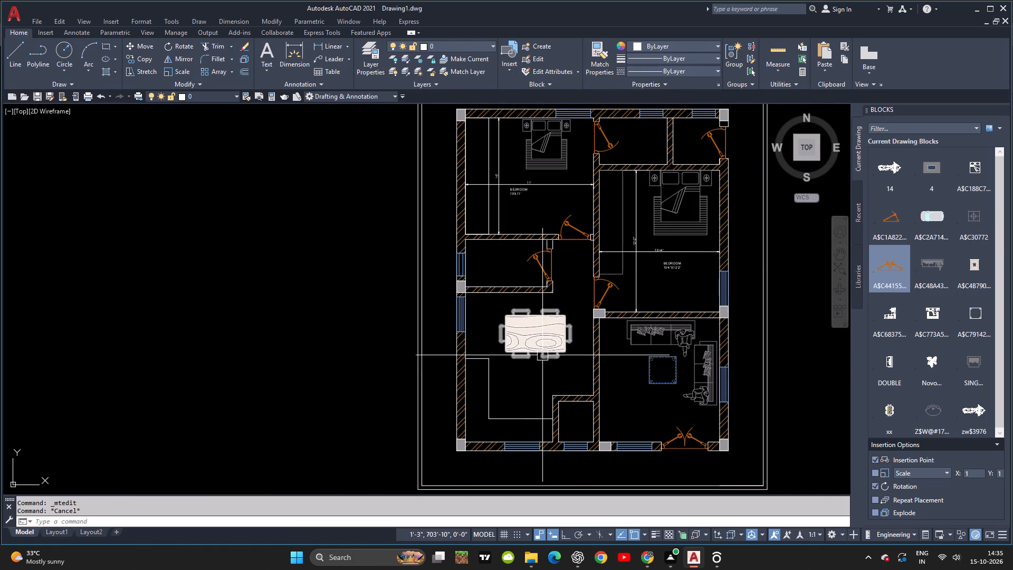
Compare the wall between the dining area and the hall with the reference floor plan image in the browser.
{"action": "scroll", "coordinate": [518, 328], "scroll_direction": "up", "scroll_amount": 2}
{"action": "key", "text": "alt+Tab"}
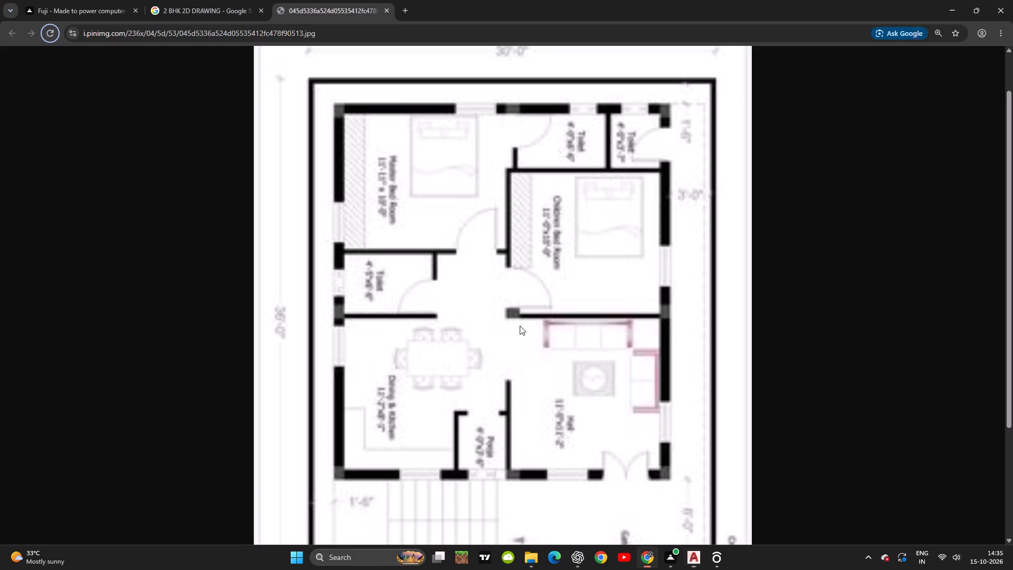
{"action": "key", "text": "alt+Tab"}
{"action": "scroll", "coordinate": [541, 345], "scroll_direction": "down", "scroll_amount": 2}
{"action": "key", "text": "alt+Tab"}
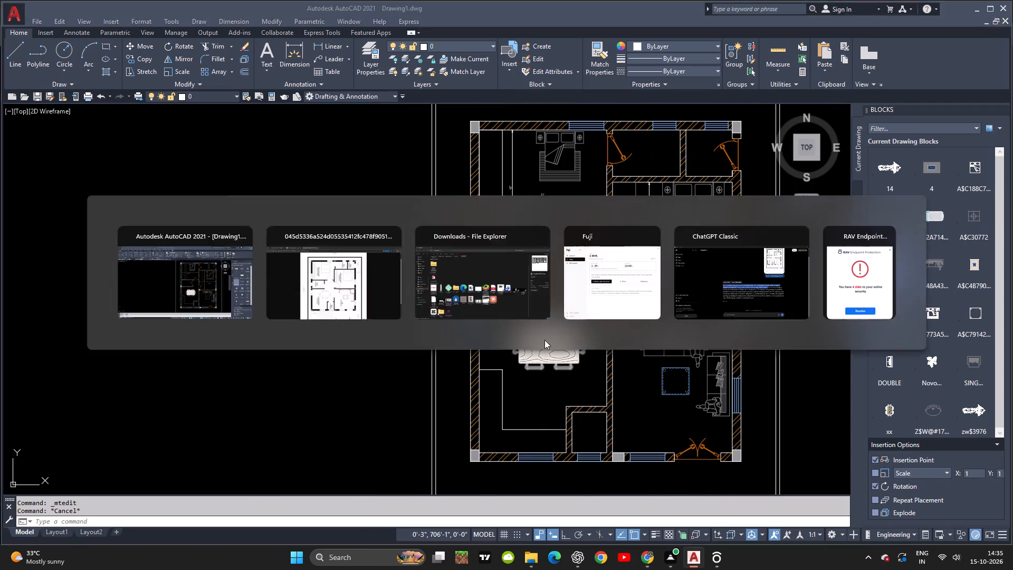
{"action": "key", "text": "alt+Tab"}
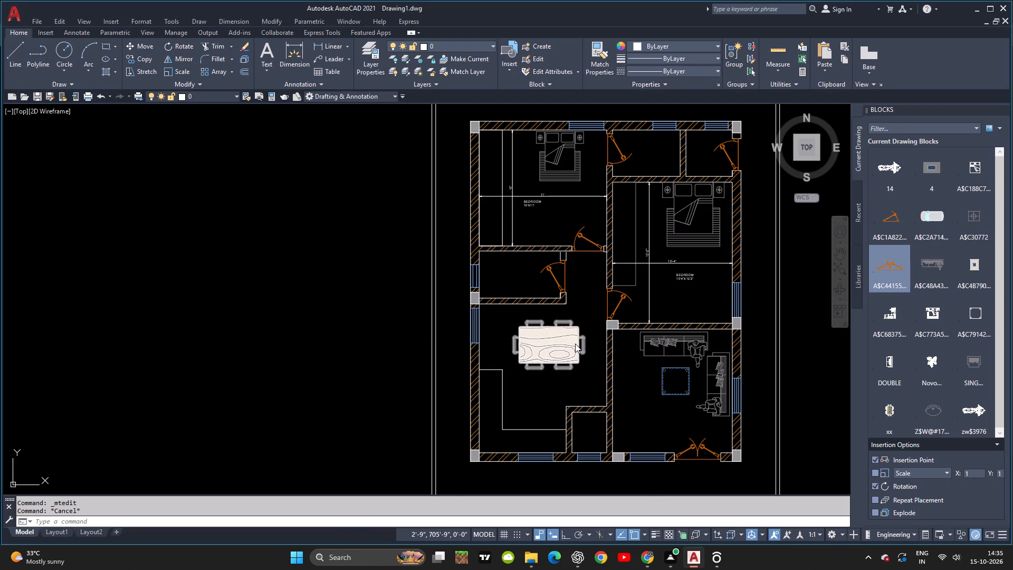
{"action": "key", "text": "alt+Tab"}
{"action": "key", "text": "alt+Tab"}
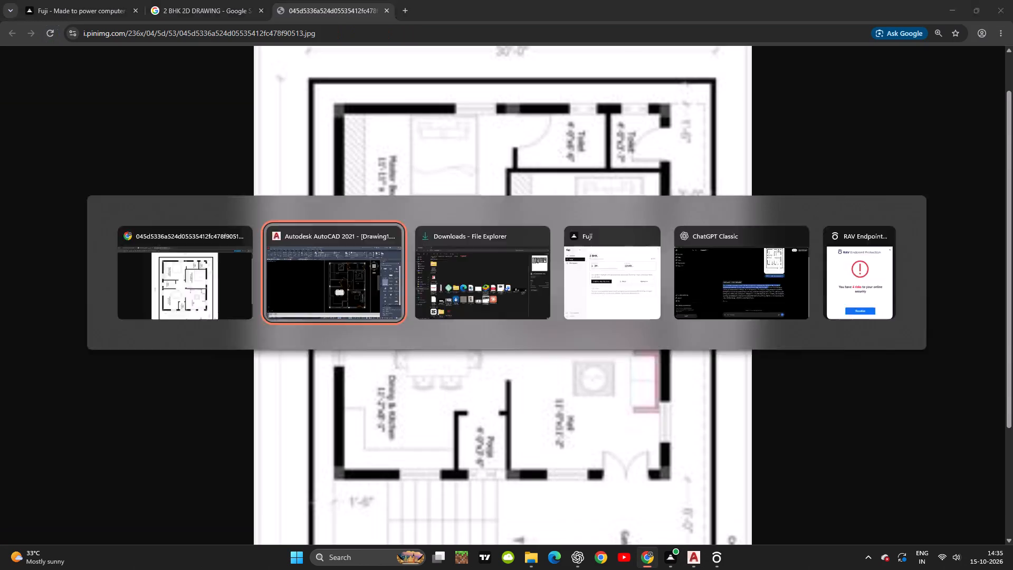
{"action": "scroll", "coordinate": [614, 343], "scroll_direction": "up", "scroll_amount": 3}
{"action": "scroll", "coordinate": [615, 342], "scroll_direction": "down", "scroll_amount": 1}
{"action": "middle_click_drag", "start_coordinate": [612, 340], "coordinate": [588, 300]}
{"action": "middle_click", "coordinate": [575, 279]}
{"action": "middle_click", "coordinate": [570, 267]}
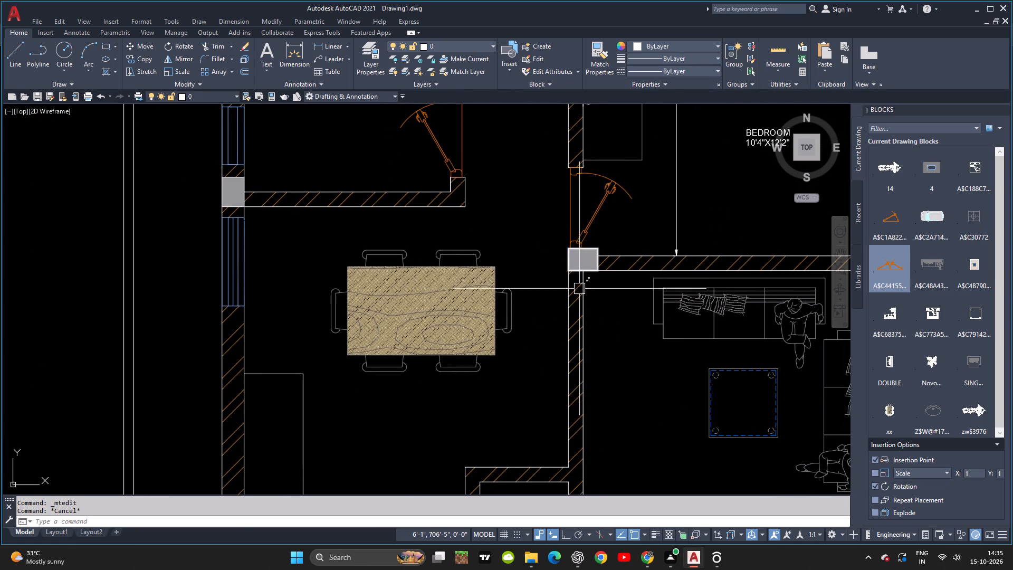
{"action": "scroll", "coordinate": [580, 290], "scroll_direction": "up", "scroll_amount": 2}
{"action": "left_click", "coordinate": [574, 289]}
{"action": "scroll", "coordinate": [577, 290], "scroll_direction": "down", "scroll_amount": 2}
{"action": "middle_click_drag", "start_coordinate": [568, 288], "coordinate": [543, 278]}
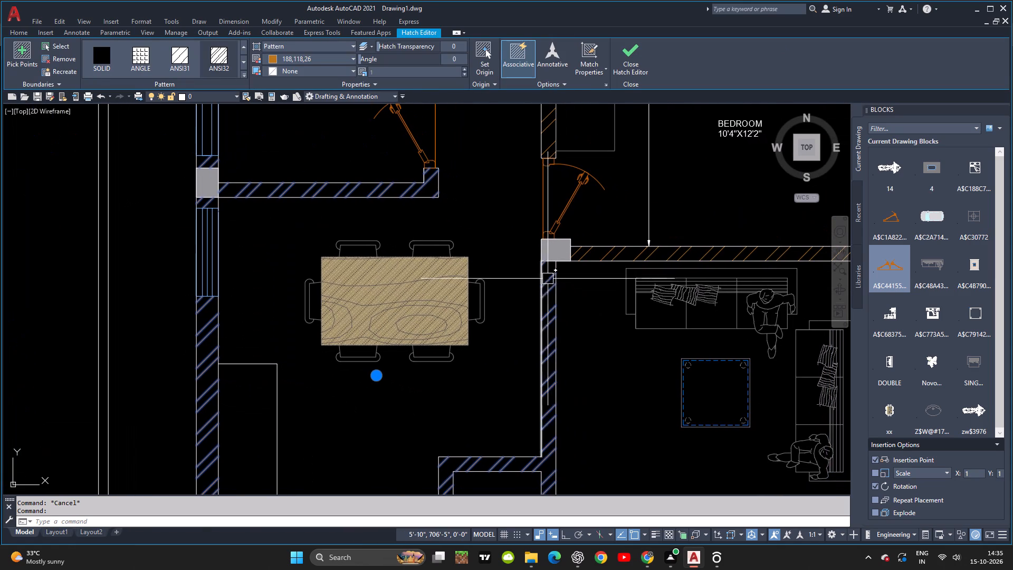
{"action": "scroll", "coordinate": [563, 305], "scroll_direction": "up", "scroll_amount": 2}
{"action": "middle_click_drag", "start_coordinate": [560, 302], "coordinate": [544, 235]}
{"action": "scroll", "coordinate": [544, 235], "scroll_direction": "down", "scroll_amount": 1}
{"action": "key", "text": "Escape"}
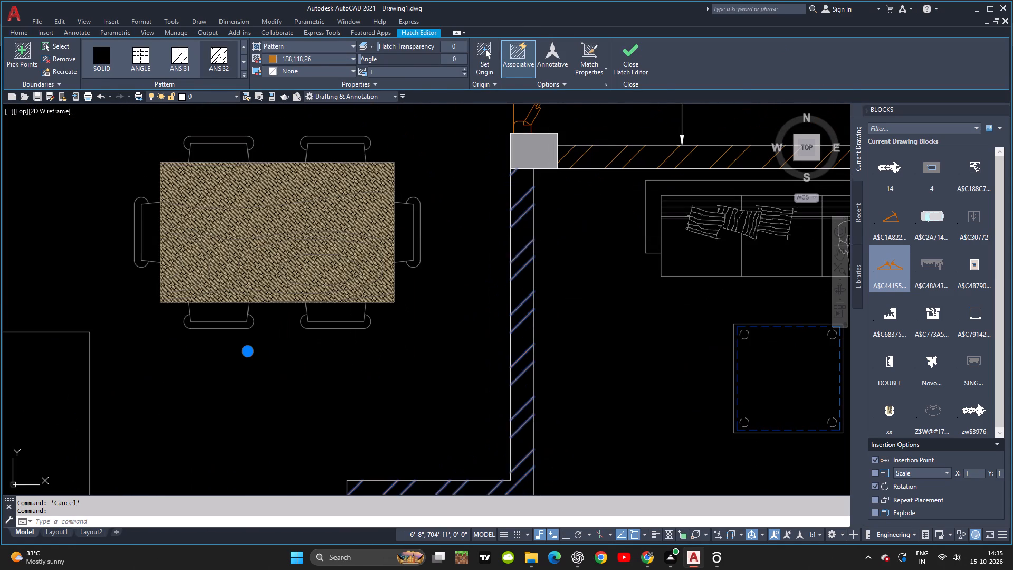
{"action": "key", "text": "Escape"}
Draw a line straight across the dining-hall wall, level with the lower edge of the dining table top.
{"action": "key", "text": "l"}
{"action": "key", "text": "space"}
{"action": "left_click", "coordinate": [536, 303]}
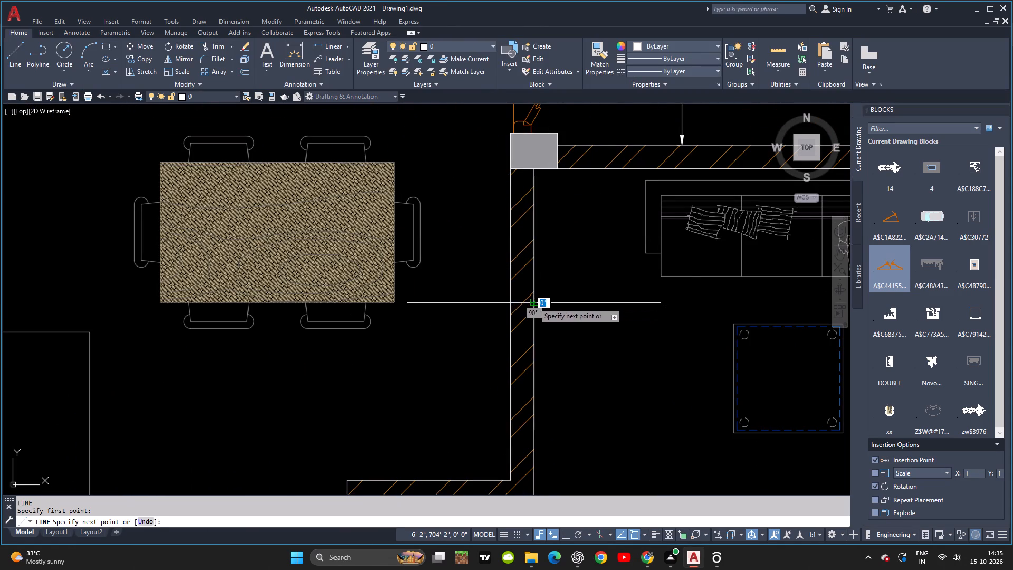
{"action": "left_click", "coordinate": [508, 301]}
{"action": "key", "text": "Escape"}
{"action": "key", "text": "Escape"}
Trim both wall lines and the hatch between the column and the new cross line to open the dining-hall passage.
{"action": "type", "text": "tr"}
{"action": "key", "text": "space"}
{"action": "key", "text": "space"}
{"action": "left_click", "coordinate": [567, 234]}
{"action": "left_click", "coordinate": [491, 235]}
{"action": "left_click", "coordinate": [516, 250]}
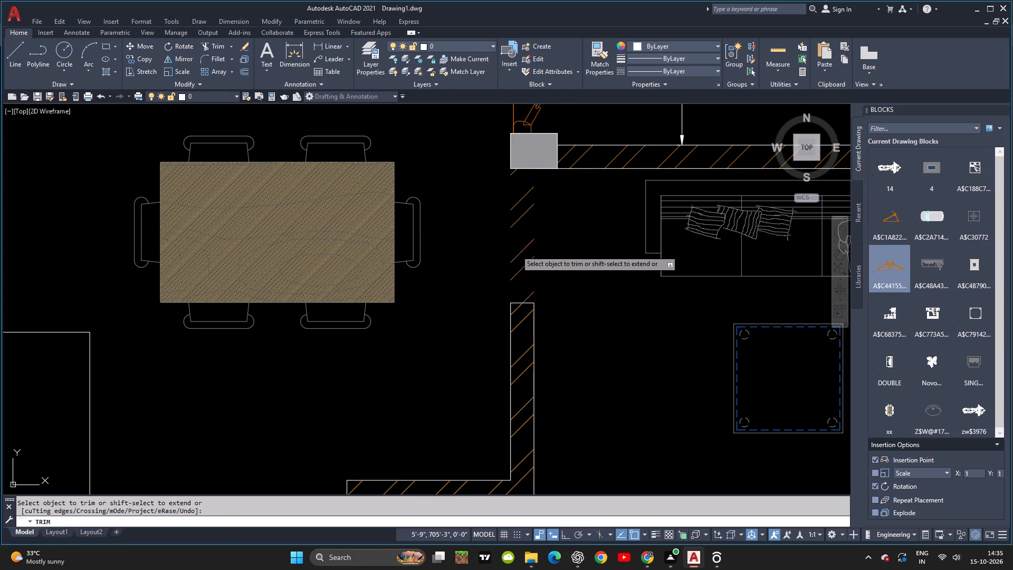
{"action": "key", "text": "Escape"}
Check the dining area and its opening to the hall against the reference floor plan image in the browser.
{"action": "scroll", "coordinate": [553, 278], "scroll_direction": "down", "scroll_amount": 4}
{"action": "middle_click_drag", "start_coordinate": [556, 262], "coordinate": [552, 227]}
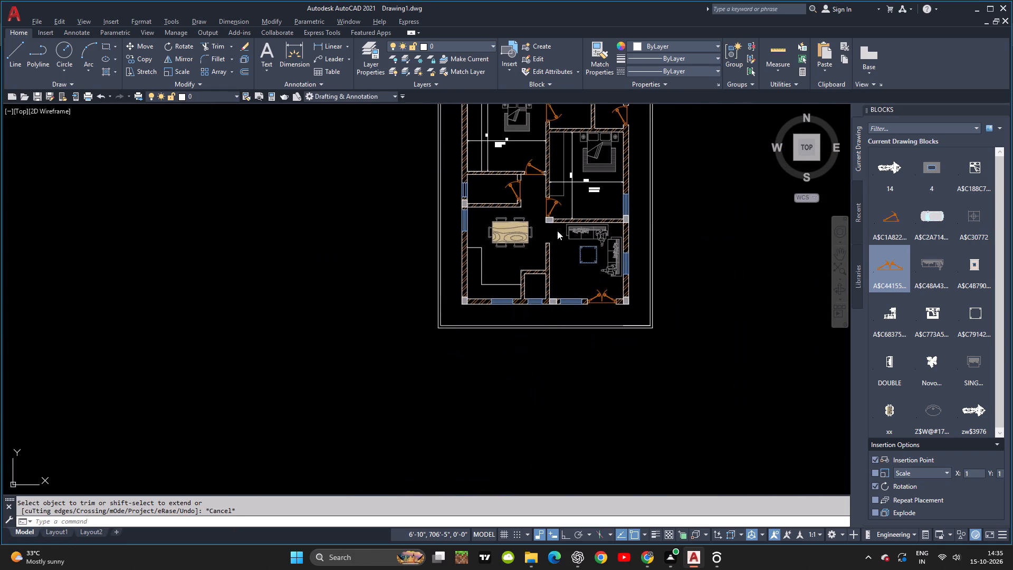
{"action": "key", "text": "alt+Tab"}
{"action": "key", "text": "p"}
{"action": "key", "text": "Escape"}
{"action": "key", "text": "Escape"}
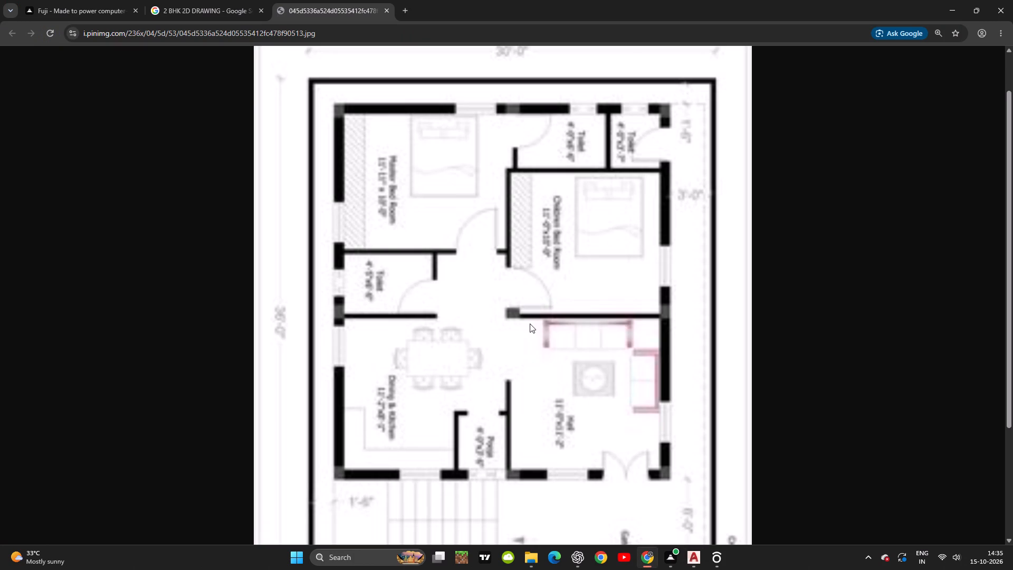
{"action": "key", "text": "alt+Tab"}
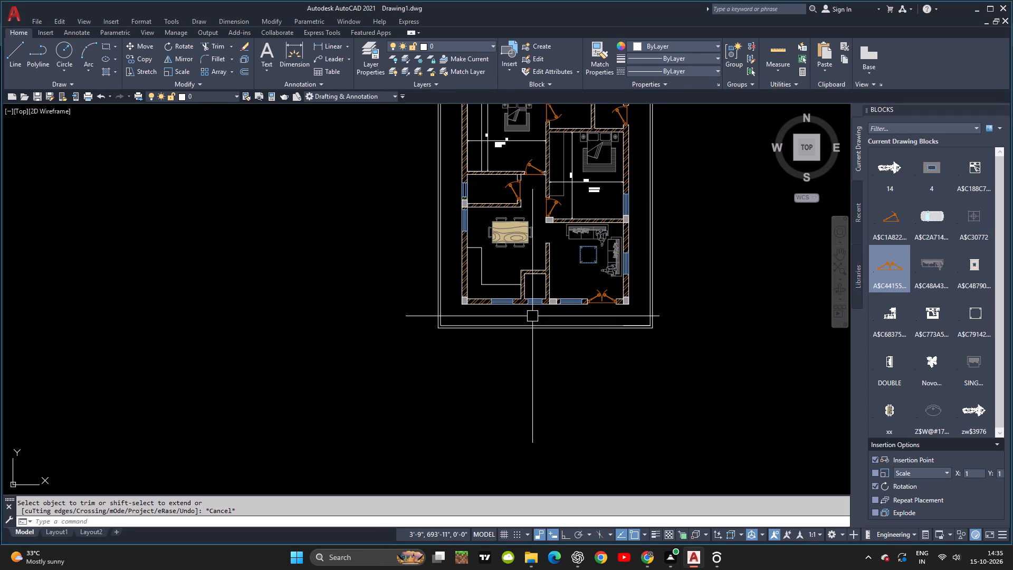
{"action": "key", "text": "alt+Tab"}
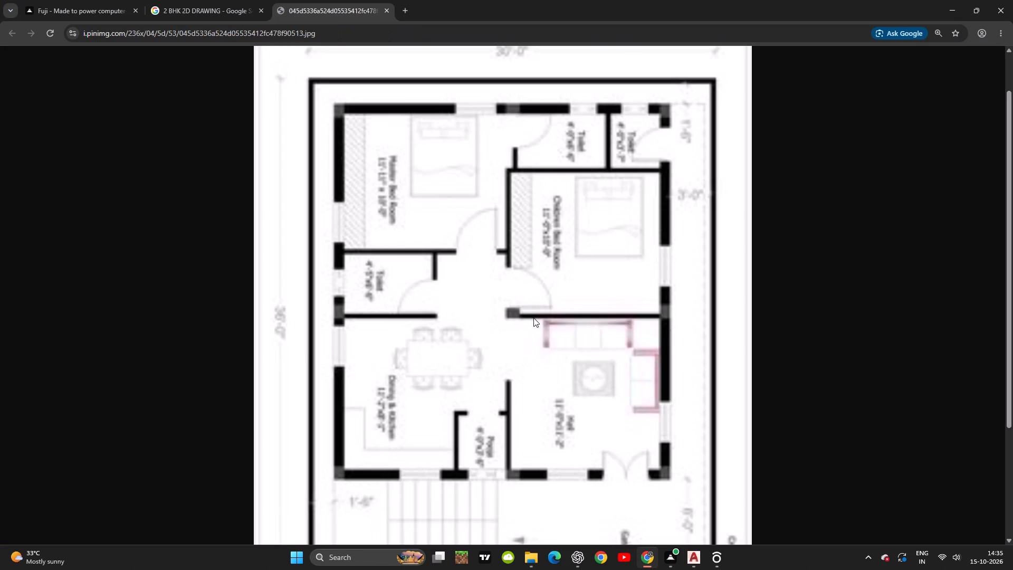
{"action": "key", "text": "alt+Tab"}
Nudge the dining table set slightly upward and to the right within the dining area.
{"action": "scroll", "coordinate": [520, 236], "scroll_direction": "up", "scroll_amount": 2}
{"action": "left_click", "coordinate": [520, 235]}
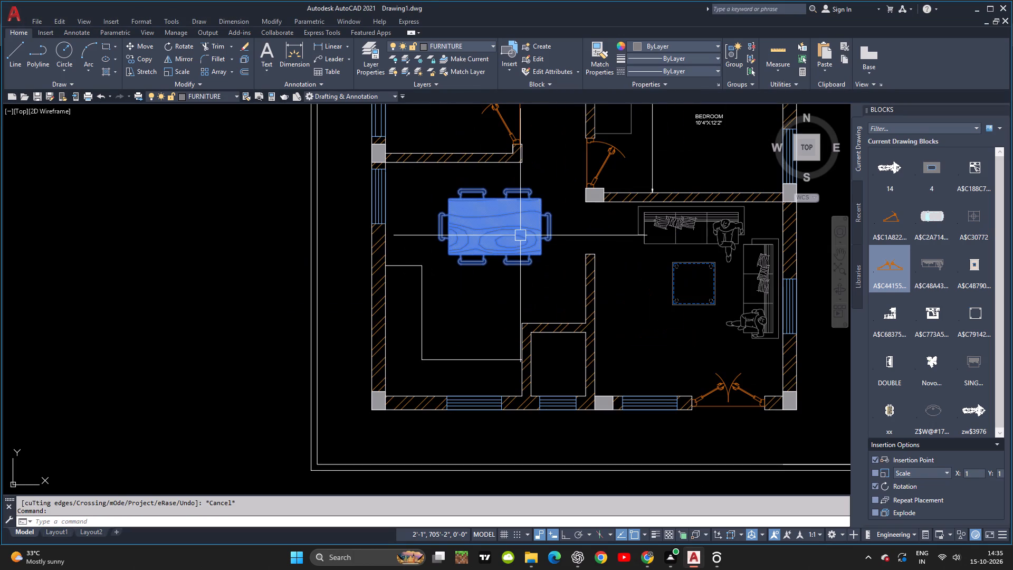
{"action": "key", "text": "ctrl+Up"}
{"action": "key", "text": "ctrl+Up"}
{"action": "key", "text": "ctrl+Up"}
{"action": "key", "text": "ctrl+Up"}
{"action": "key", "text": "ctrl+Up"}
{"action": "key", "text": "ctrl+Right"}
{"action": "key", "text": "ctrl+Right"}
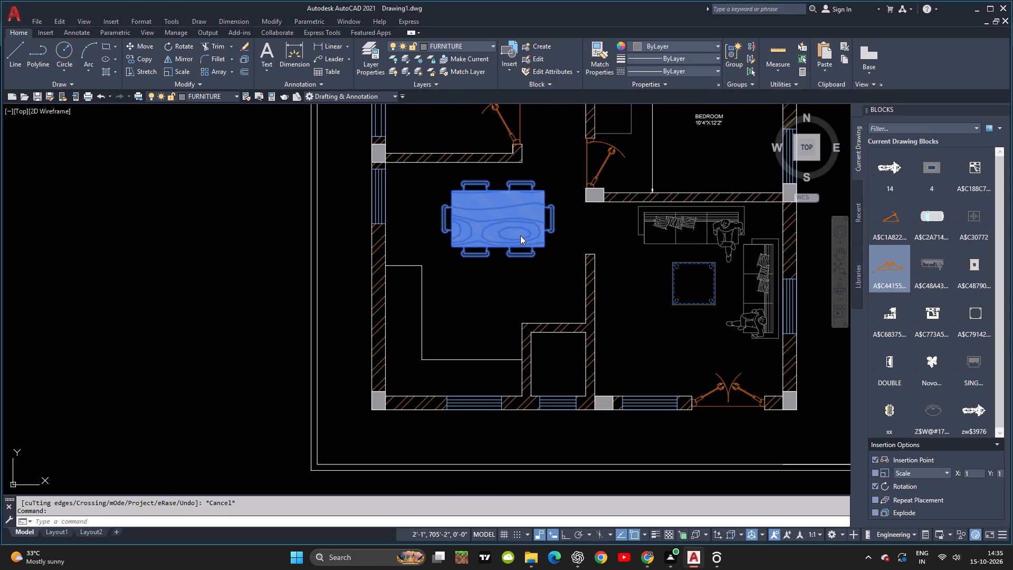
{"action": "key", "text": "ctrl+Right"}
{"action": "key", "text": "Escape"}
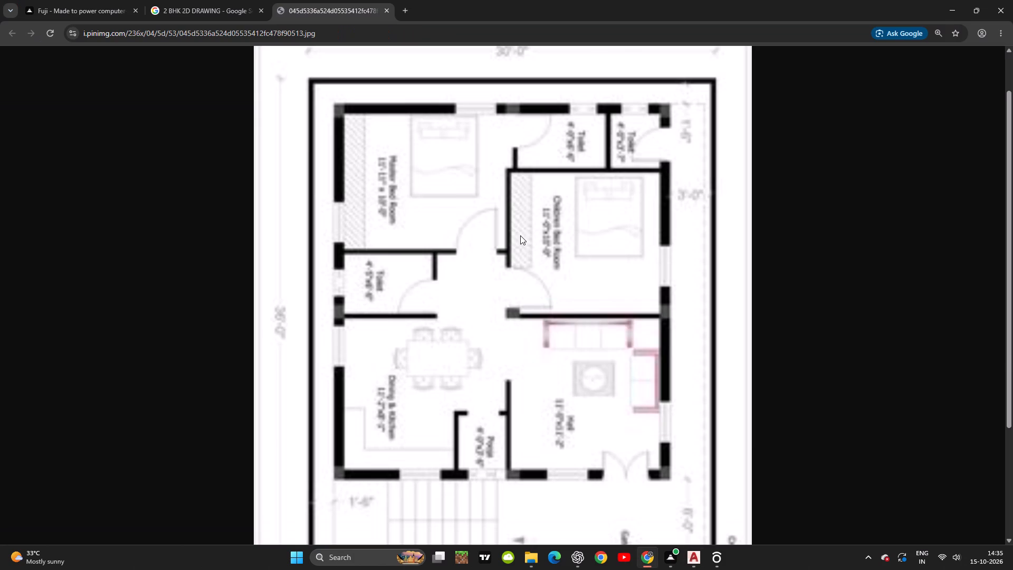
Compare the kitchen and dining layout with the reference floor plan image in the browser.
{"action": "key", "text": "alt+Tab"}
{"action": "scroll", "coordinate": [448, 287], "scroll_direction": "up", "scroll_amount": 2}
{"action": "scroll", "coordinate": [447, 287], "scroll_direction": "down", "scroll_amount": 1}
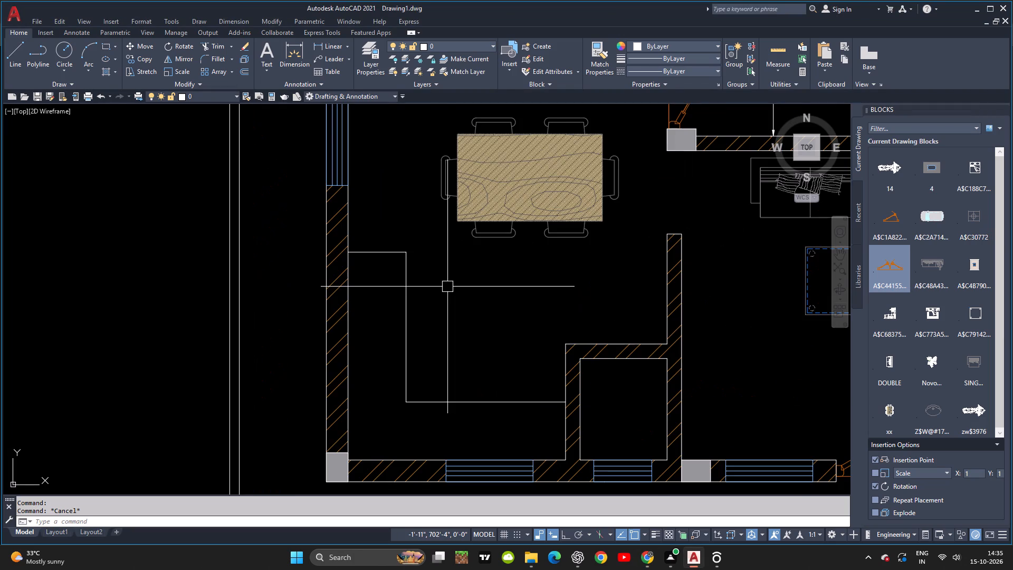
{"action": "key", "text": "alt+Tab"}
{"action": "key", "text": "alt+Tab"}
{"action": "scroll", "coordinate": [447, 287], "scroll_direction": "down", "scroll_amount": 3}
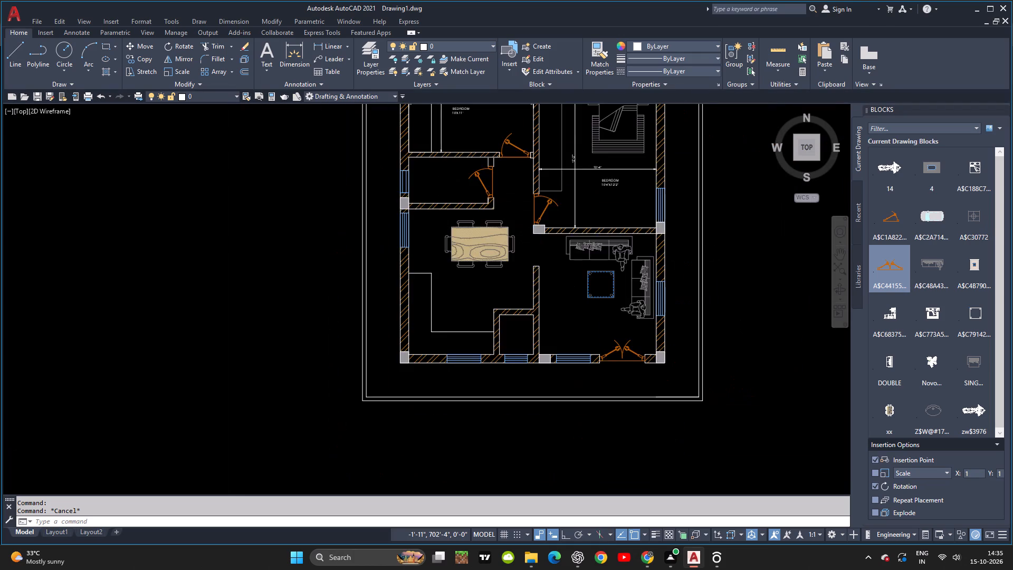
{"action": "scroll", "coordinate": [463, 189], "scroll_direction": "up", "scroll_amount": 3}
{"action": "scroll", "coordinate": [463, 186], "scroll_direction": "down", "scroll_amount": 1}
Add an aligned dimension for the width of the first bedroom's attached toilet, just inside its wall shared with the second bedroom.
{"action": "middle_click_drag", "start_coordinate": [463, 186], "coordinate": [434, 217]}
{"action": "scroll", "coordinate": [455, 186], "scroll_direction": "up", "scroll_amount": 1}
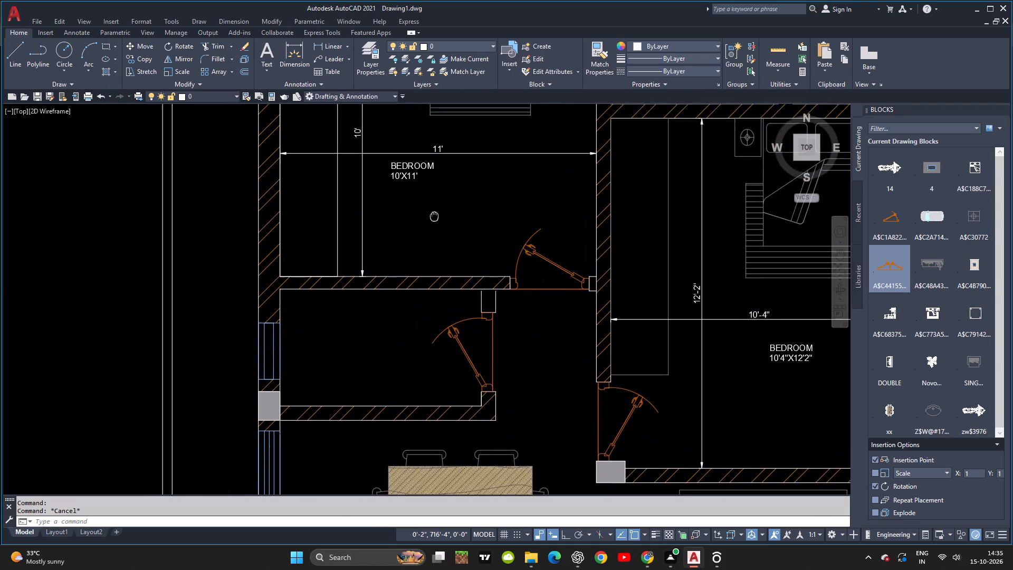
{"action": "middle_click_drag", "start_coordinate": [434, 217], "coordinate": [273, 436]}
{"action": "scroll", "coordinate": [544, 307], "scroll_direction": "up", "scroll_amount": 2}
{"action": "scroll", "coordinate": [568, 235], "scroll_direction": "down", "scroll_amount": 2}
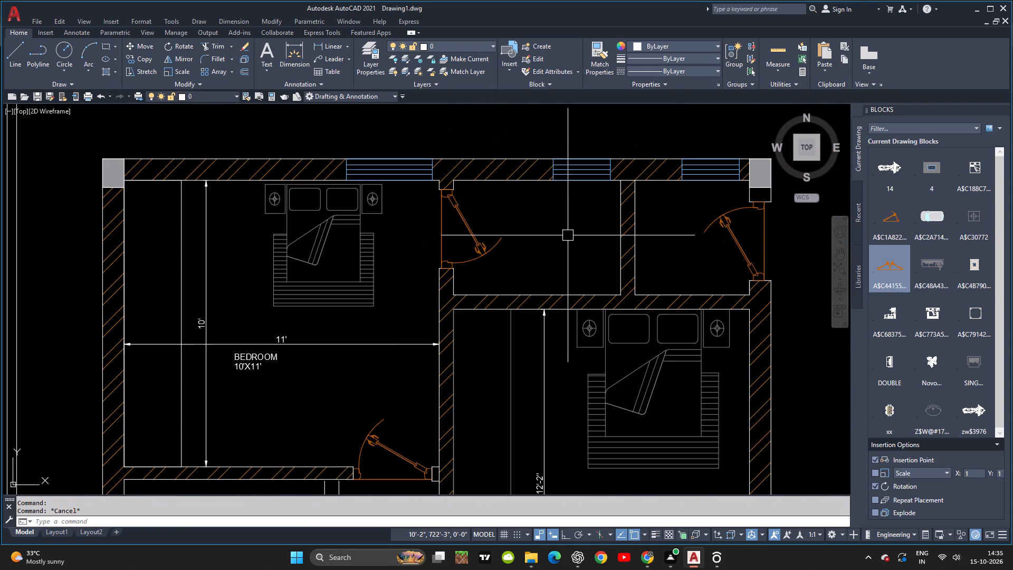
{"action": "type", "text": "DA"}
{"action": "key", "text": "space"}
{"action": "key", "text": "space"}
{"action": "left_click", "coordinate": [570, 290]}
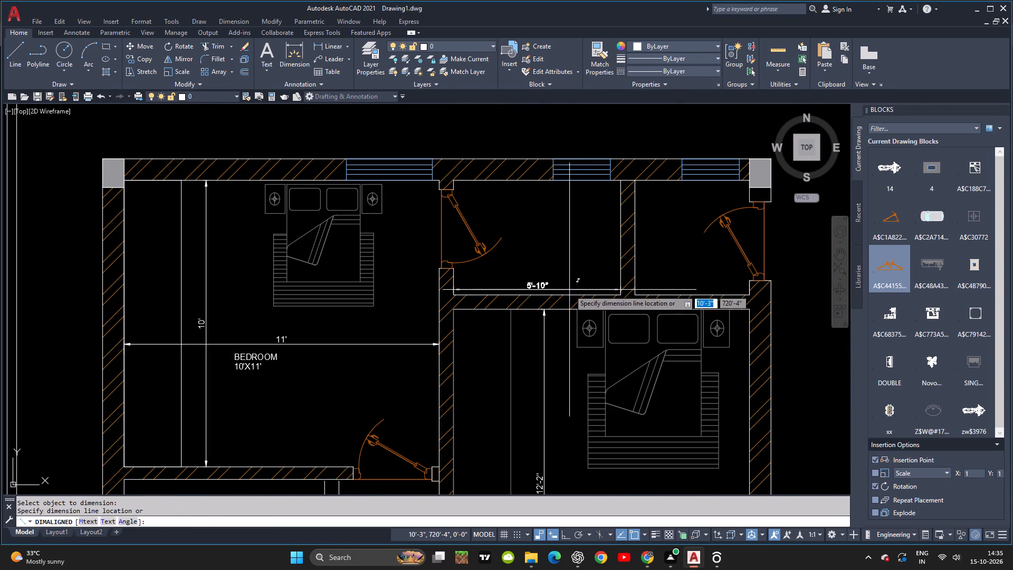
{"action": "left_click", "coordinate": [558, 278]}
Add an aligned dimension for the attached toilet's other clear side, along the partition to the neighbouring toilet.
{"action": "key", "text": "space"}
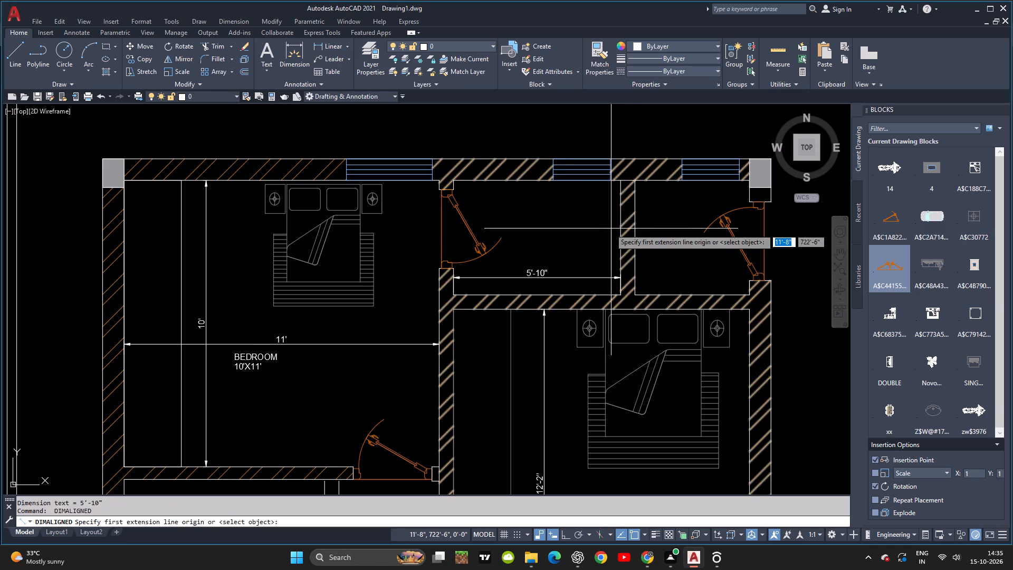
{"action": "key", "text": "space"}
{"action": "left_click", "coordinate": [617, 225]}
{"action": "left_click", "coordinate": [598, 222]}
{"action": "key", "text": "Escape"}
{"action": "key", "text": "Escape"}
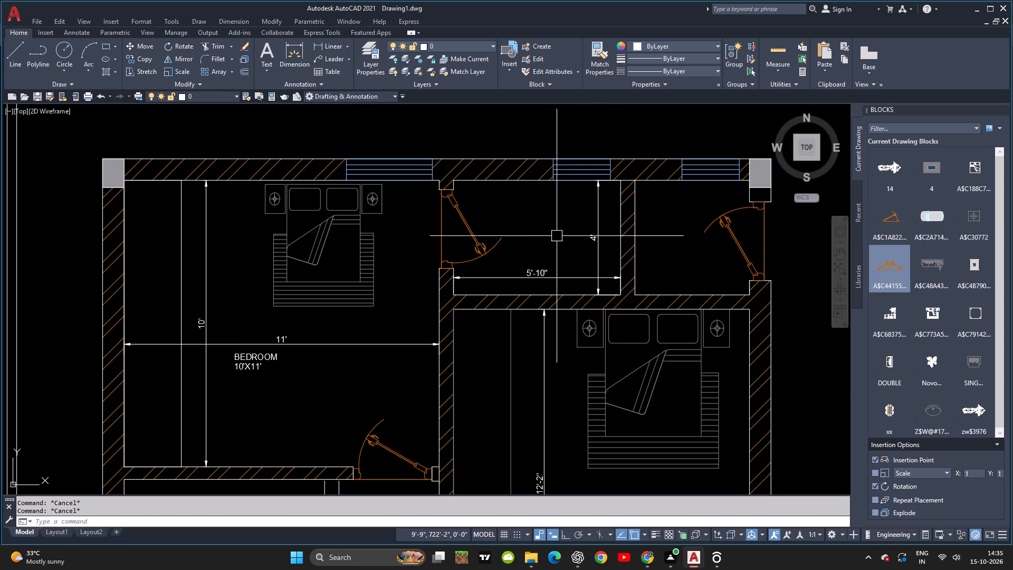
Add a two-line text label reading TOILET and 5'10"X4' inside the first bedroom's attached toilet.
{"action": "type", "text": "T"}
{"action": "key", "text": "space"}
{"action": "left_click", "coordinate": [514, 211]}
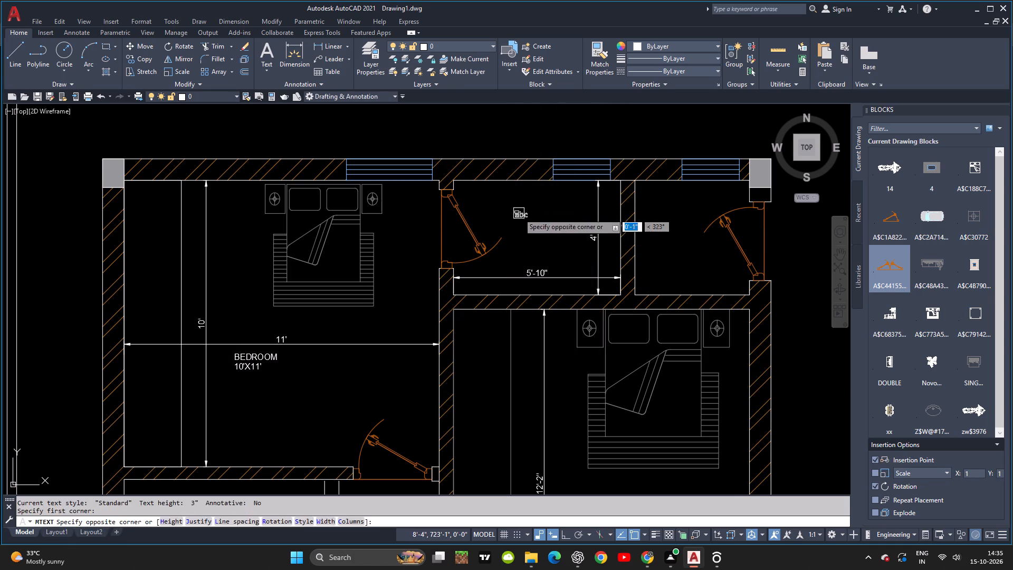
{"action": "left_click", "coordinate": [1012, 0]}
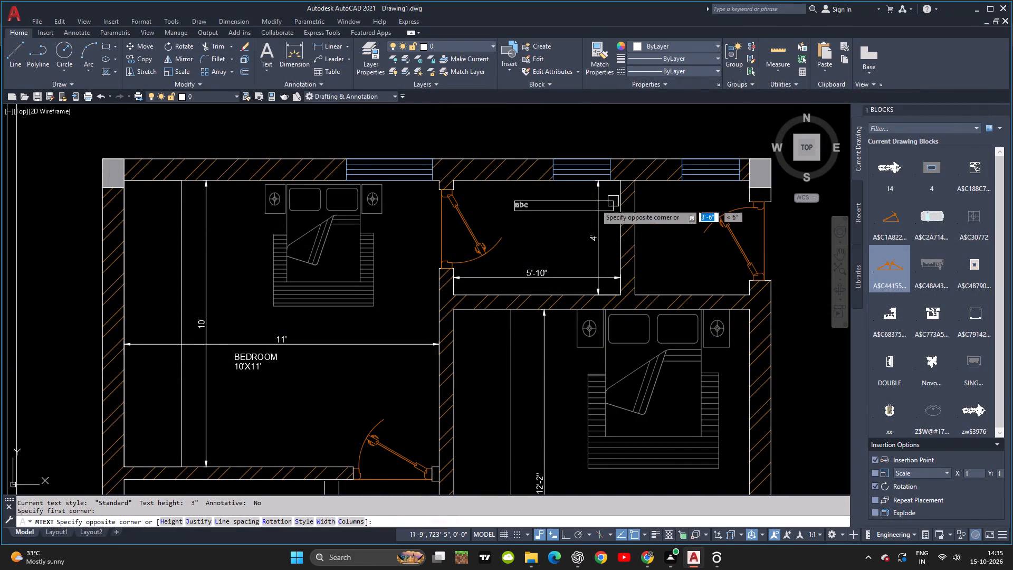
{"action": "left_click", "coordinate": [558, 239]}
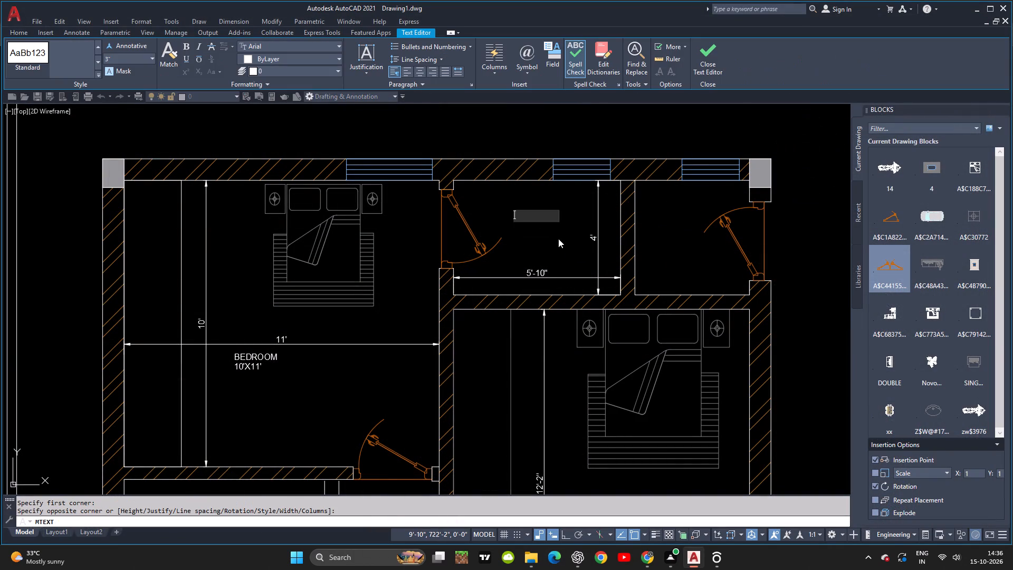
{"action": "type", "text": "TOILET"}
{"action": "key", "text": "Return"}
{"action": "type", "text": "5'10\""}
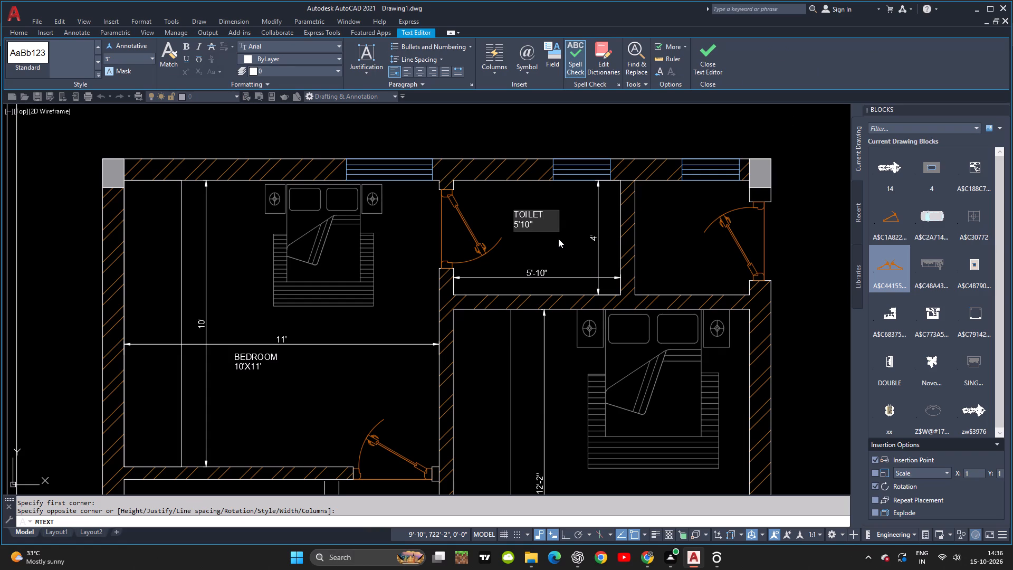
{"action": "key", "text": "x"}
{"action": "type", "text": "4'"}
{"action": "left_click", "coordinate": [653, 236]}
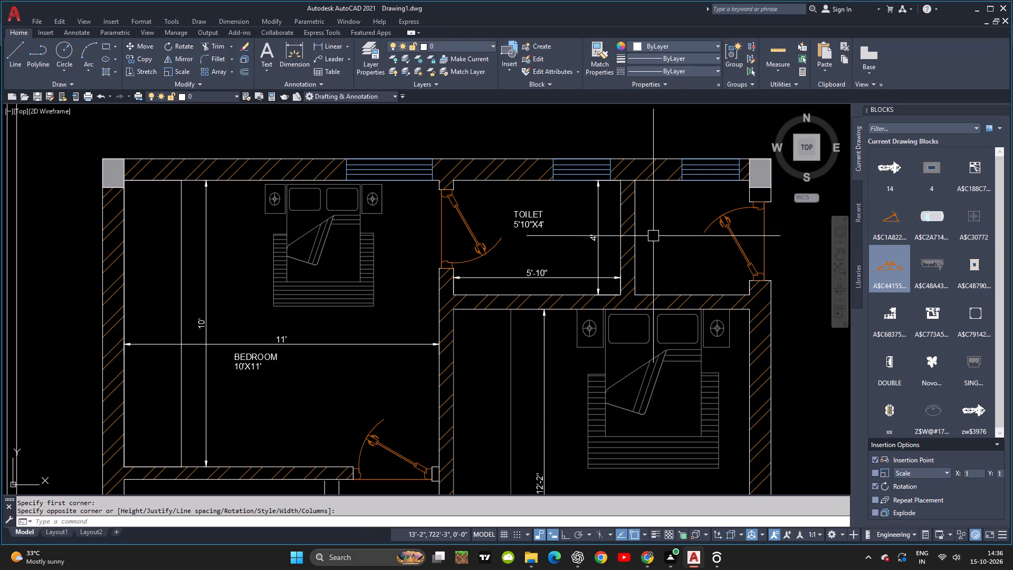
{"action": "key", "text": "Escape"}
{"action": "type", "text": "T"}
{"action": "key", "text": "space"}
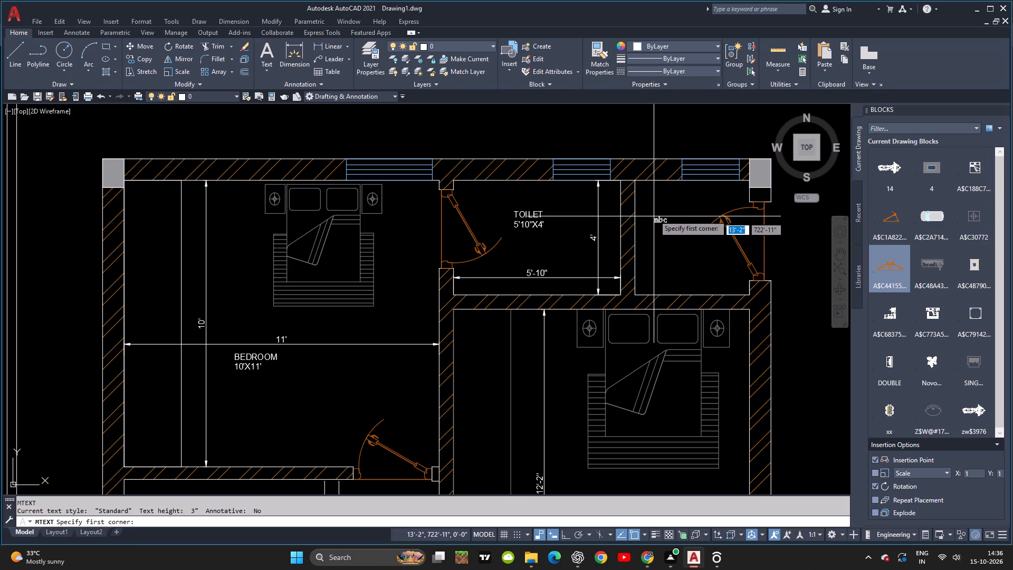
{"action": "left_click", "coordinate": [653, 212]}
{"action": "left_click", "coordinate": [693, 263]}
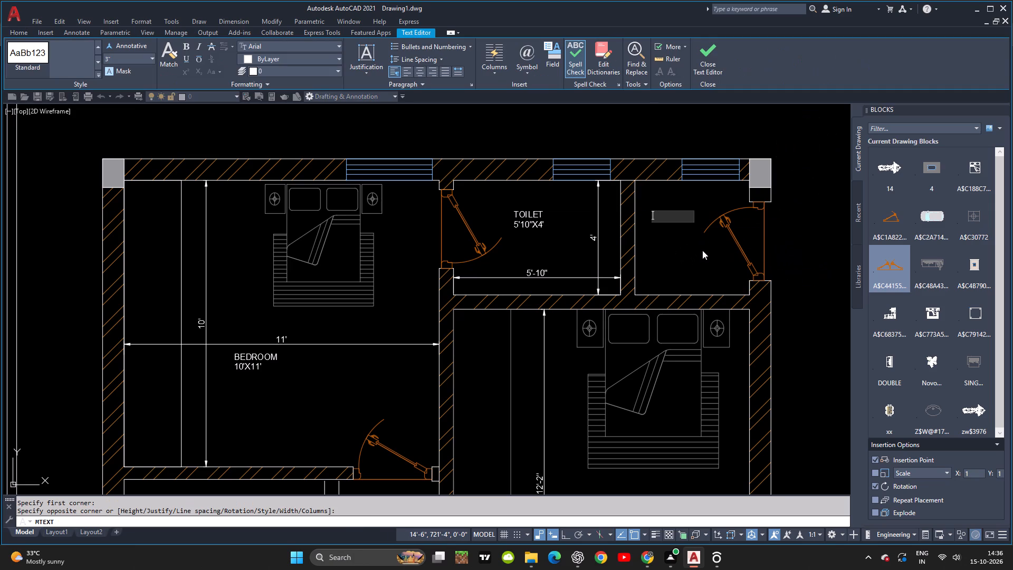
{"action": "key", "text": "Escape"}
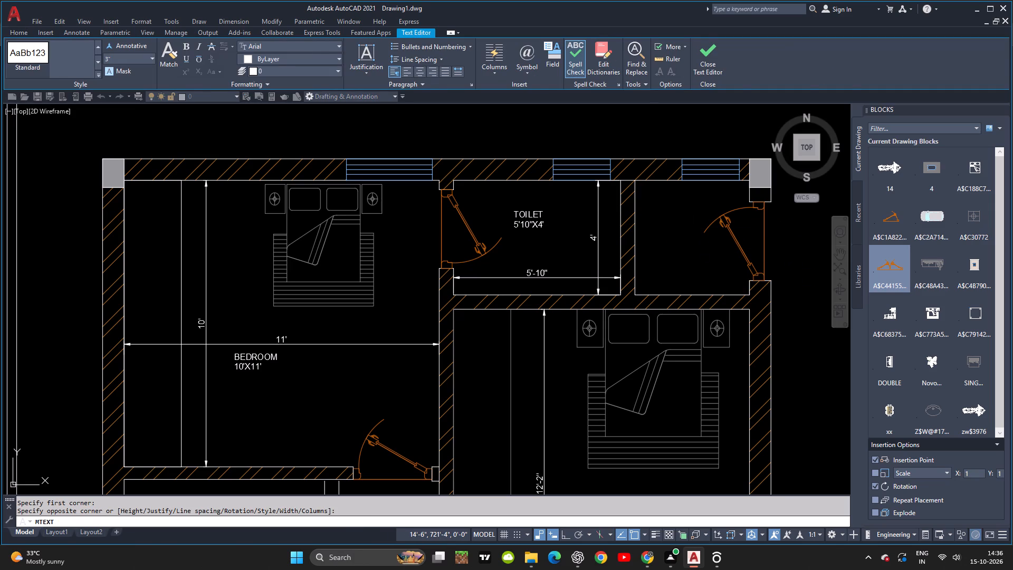
Add an aligned dimension in the neighbouring corner toilet, along the partition it shares with the attached toilet.
{"action": "type", "text": "DA"}
{"action": "key", "text": "space"}
{"action": "key", "text": "space"}
{"action": "left_click", "coordinate": [637, 225]}
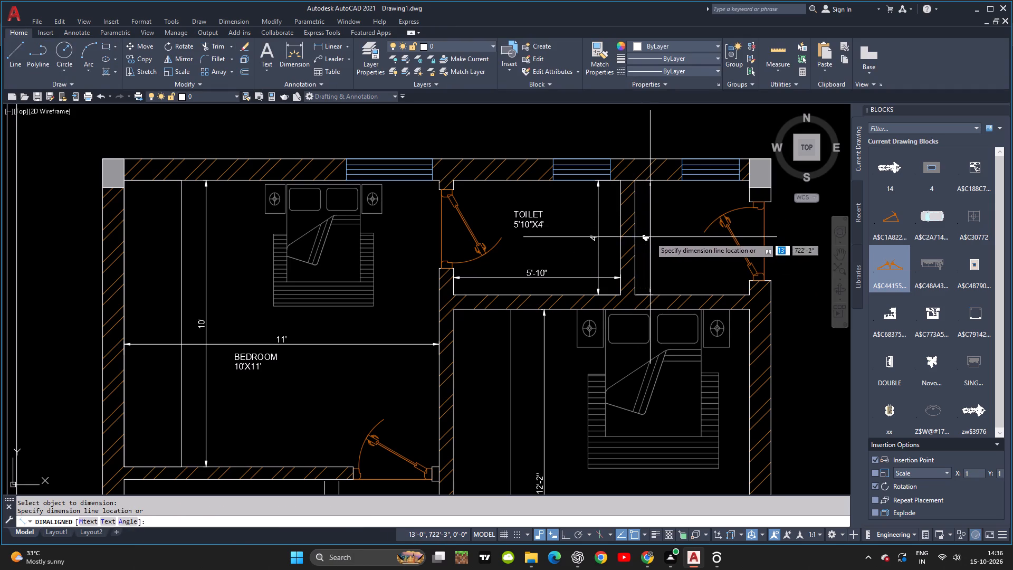
{"action": "left_click", "coordinate": [650, 237]}
{"action": "left_click", "coordinate": [679, 292]}
{"action": "key", "text": "Escape"}
{"action": "key", "text": "Escape"}
Add an aligned dimension for the corner toilet's width, just inside its wall shared with the second bedroom.
{"action": "key", "text": "space"}
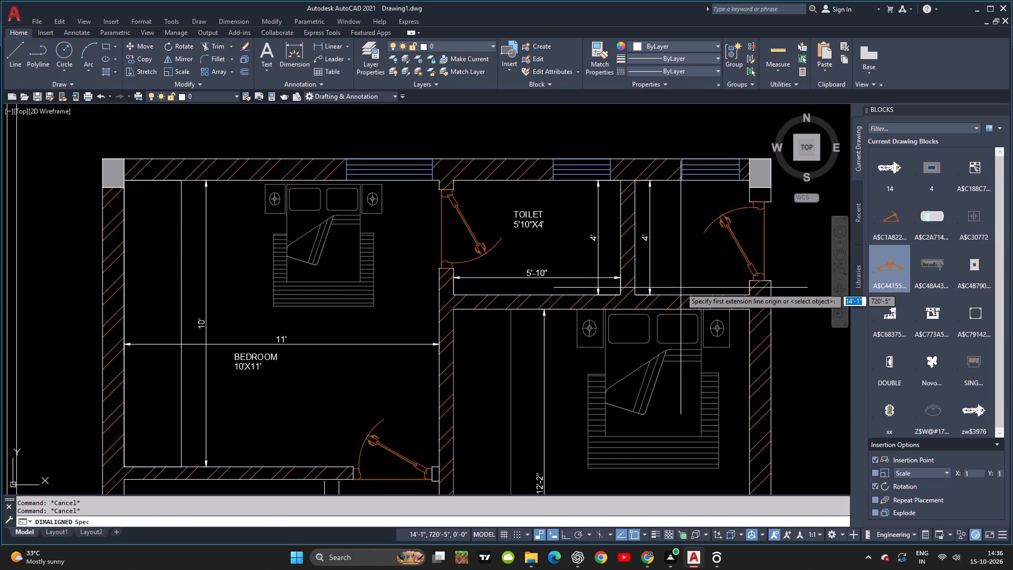
{"action": "key", "text": "space"}
{"action": "left_click", "coordinate": [673, 291]}
{"action": "left_click", "coordinate": [678, 276]}
{"action": "key", "text": "Escape"}
{"action": "key", "text": "Escape"}
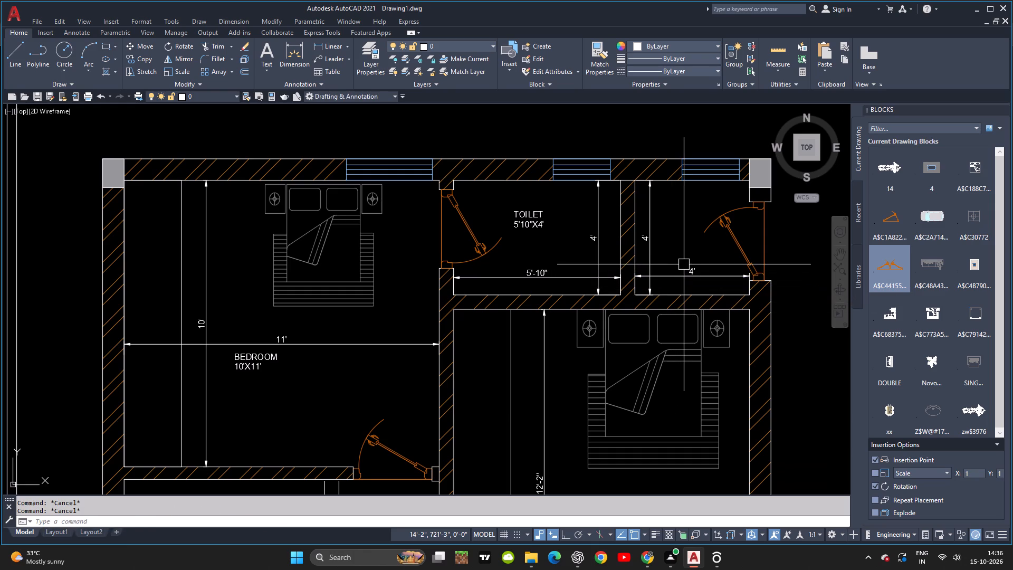
Add a two-line text label reading TOILET and 4'X4' inside the corner toilet, clear of its dimensions.
{"action": "key", "text": "t"}
{"action": "key", "text": "space"}
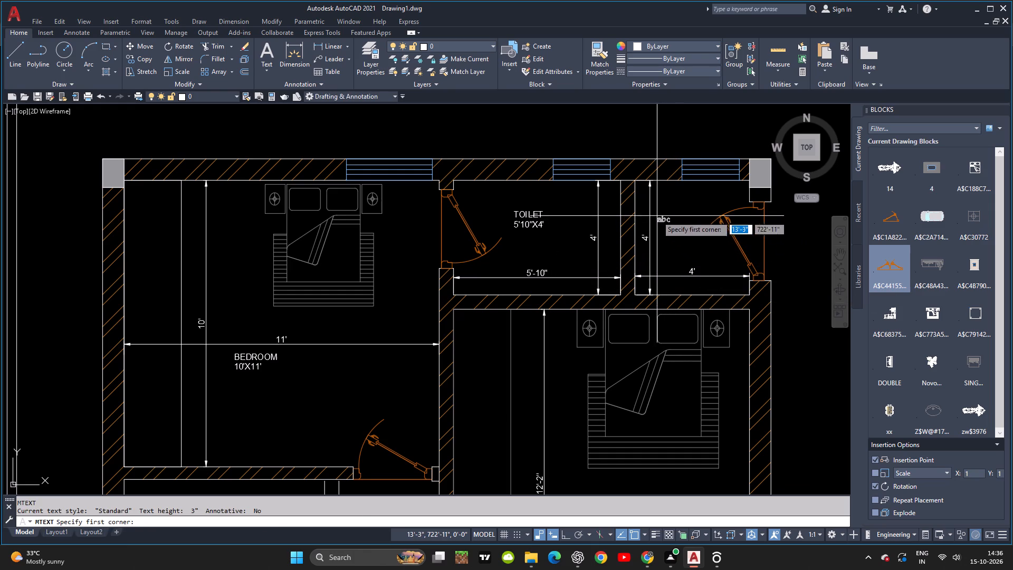
{"action": "left_click", "coordinate": [656, 216]}
{"action": "left_click", "coordinate": [697, 259]}
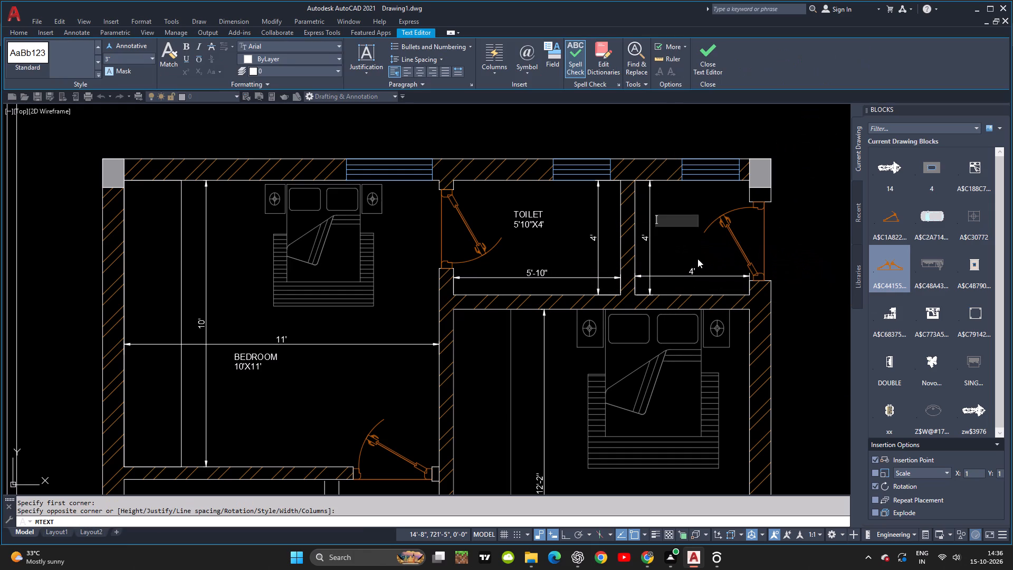
{"action": "type", "text": "TOILET"}
{"action": "key", "text": "Return"}
{"action": "type", "text": "4'"}
{"action": "type", "text": ",4'"}
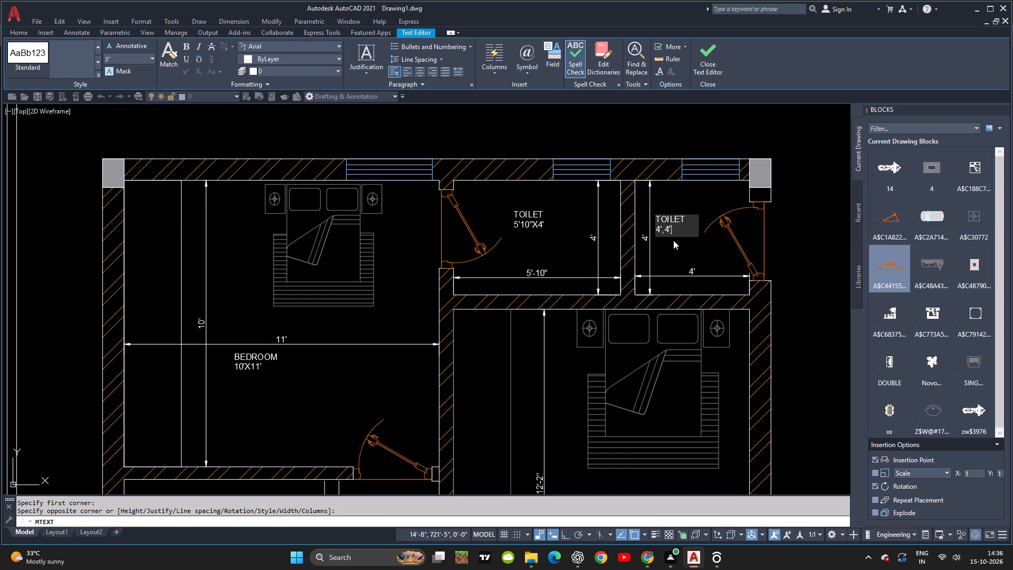
{"action": "left_click", "coordinate": [666, 233]}
{"action": "key", "text": "BackSpace"}
{"action": "key", "text": "x"}
{"action": "left_click", "coordinate": [671, 258]}
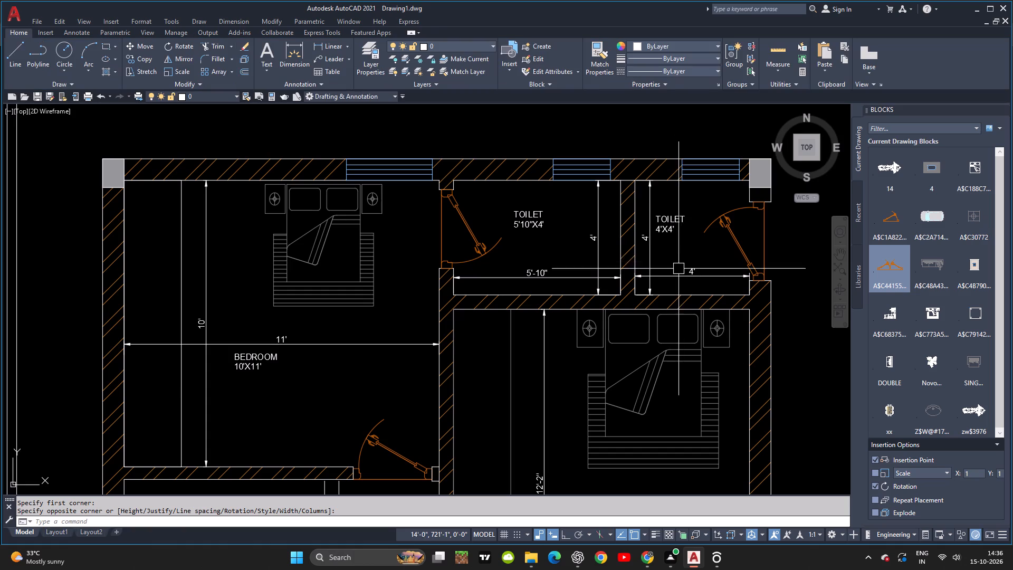
Delete both the 10' and 11' dimensions from the first bedroom, keeping its name and size label.
{"action": "scroll", "coordinate": [682, 255], "scroll_direction": "down", "scroll_amount": 3}
{"action": "scroll", "coordinate": [670, 247], "scroll_direction": "up", "scroll_amount": 1}
{"action": "middle_click_drag", "start_coordinate": [658, 264], "coordinate": [612, 252]}
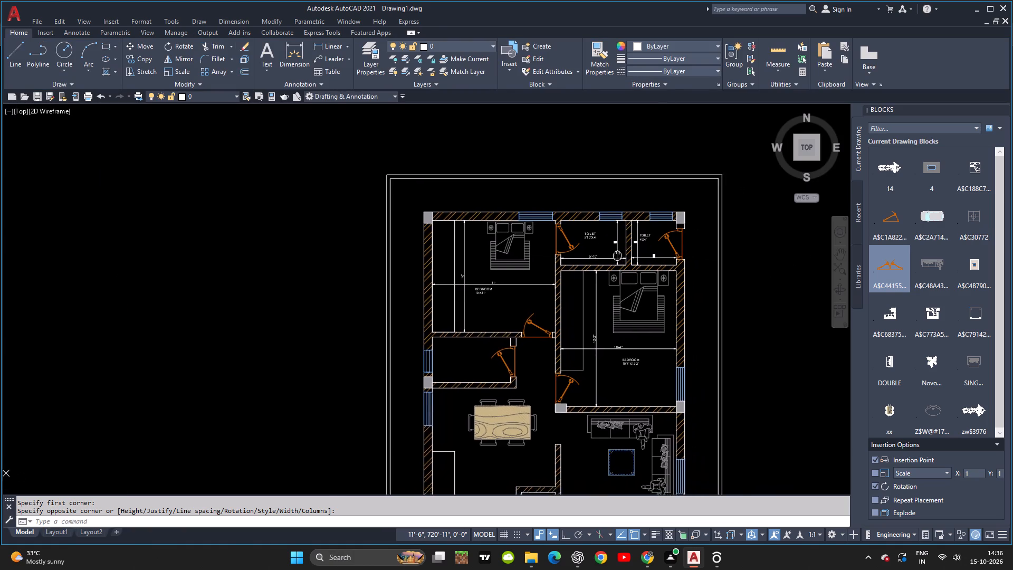
{"action": "middle_click_drag", "start_coordinate": [612, 252], "coordinate": [578, 182]}
{"action": "scroll", "coordinate": [578, 182], "scroll_direction": "down", "scroll_amount": 1}
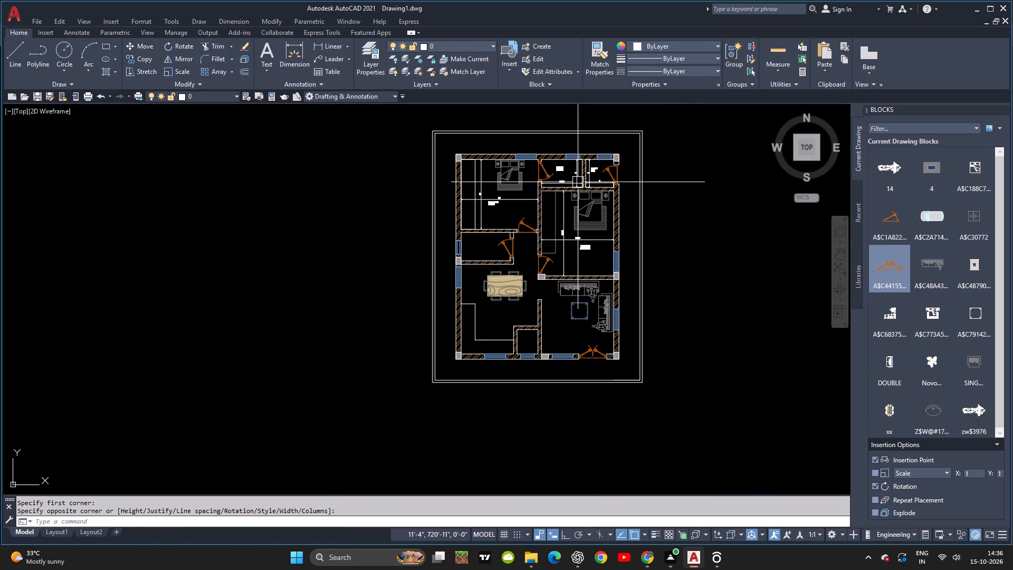
{"action": "scroll", "coordinate": [540, 182], "scroll_direction": "up", "scroll_amount": 1}
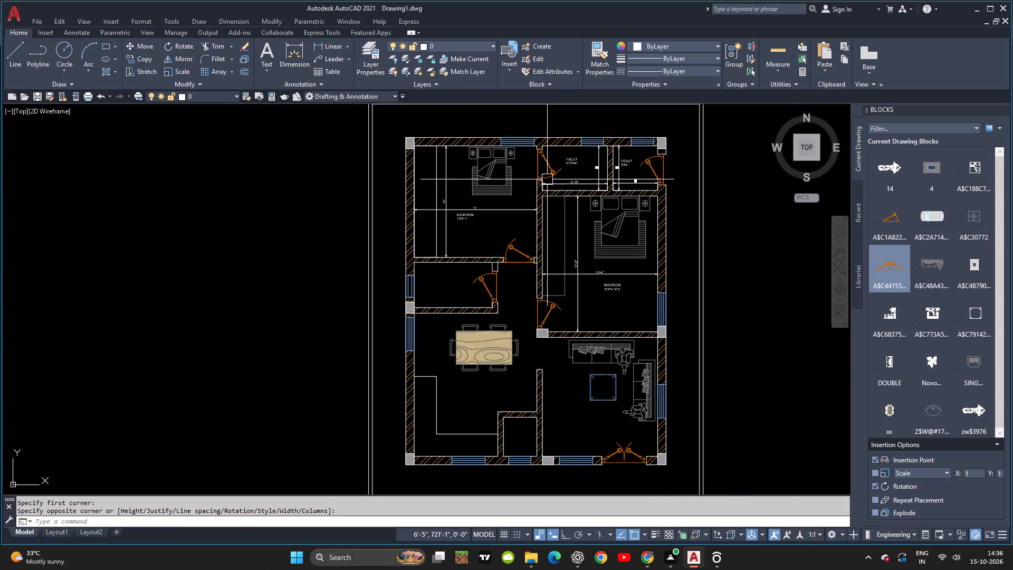
{"action": "scroll", "coordinate": [547, 179], "scroll_direction": "up", "scroll_amount": 1}
{"action": "scroll", "coordinate": [375, 204], "scroll_direction": "up", "scroll_amount": 1}
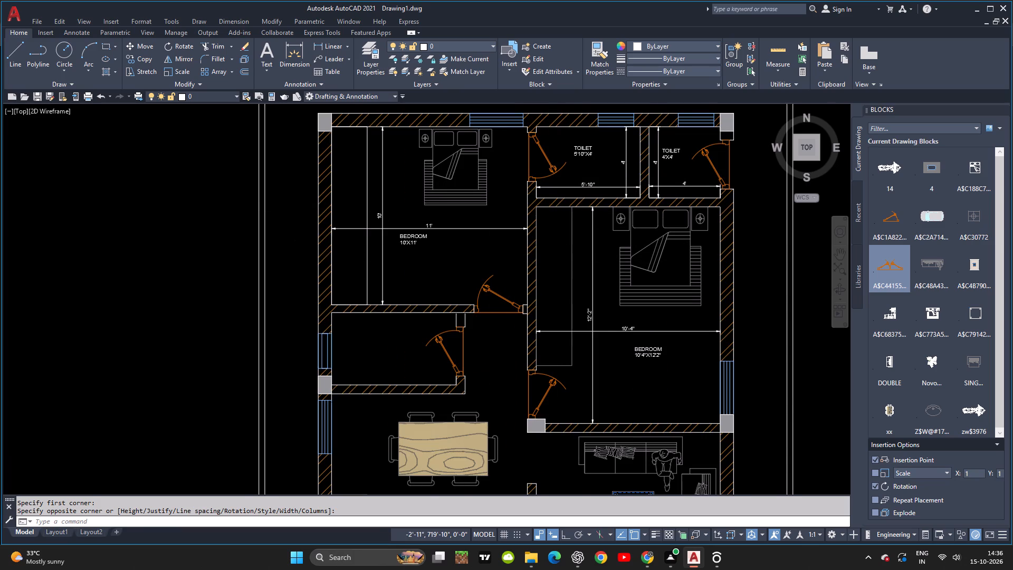
{"action": "scroll", "coordinate": [375, 204], "scroll_direction": "up", "scroll_amount": 1}
{"action": "left_click", "coordinate": [405, 204]}
{"action": "left_click", "coordinate": [385, 212]}
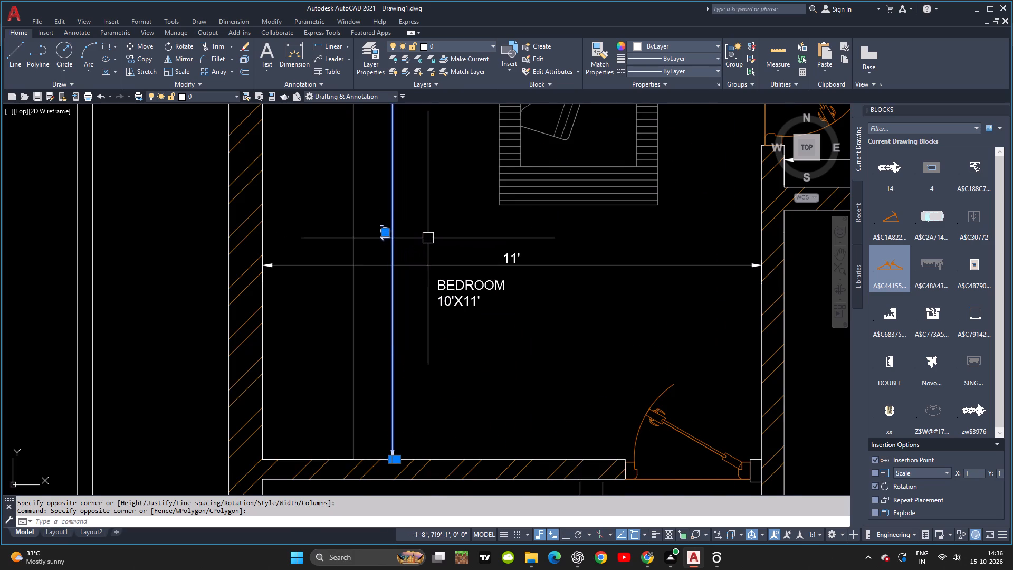
{"action": "key", "text": "Delete"}
{"action": "left_click", "coordinate": [544, 261]}
{"action": "key", "text": "Delete"}
{"action": "scroll", "coordinate": [539, 262], "scroll_direction": "down", "scroll_amount": 3}
{"action": "key", "text": "Escape"}
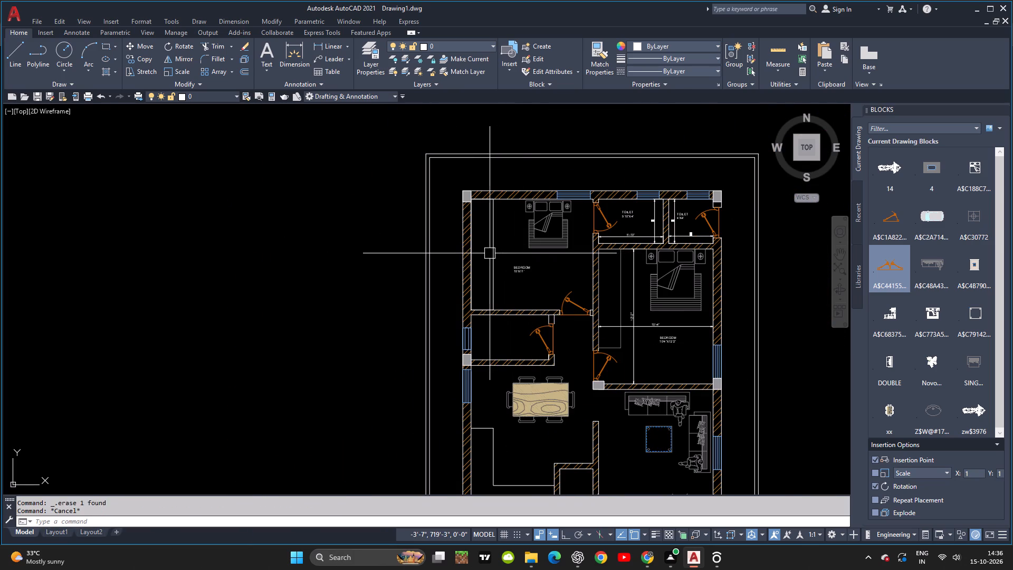
{"action": "key", "text": "Escape"}
Add a text label reading WAARDROBE in the wardrobe strip along the first bedroom's outer wall.
{"action": "key", "text": "t"}
{"action": "key", "text": "space"}
{"action": "scroll", "coordinate": [465, 232], "scroll_direction": "up", "scroll_amount": 3}
{"action": "left_click", "coordinate": [499, 275]}
{"action": "left_click", "coordinate": [527, 316]}
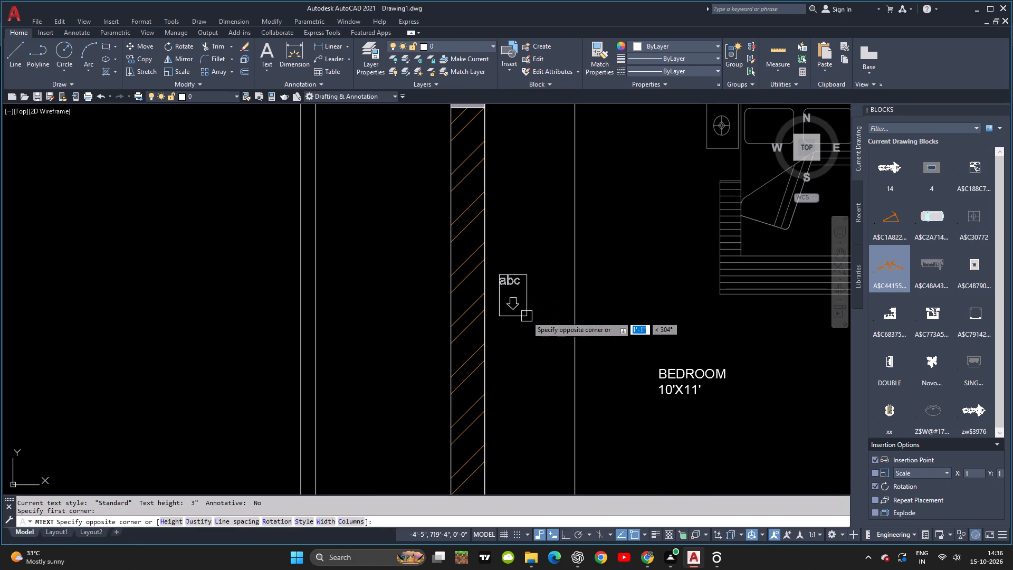
{"action": "type", "text": "WAARD"}
{"action": "type", "text": "ROBE"}
{"action": "key", "text": "e"}
{"action": "left_click", "coordinate": [521, 278]}
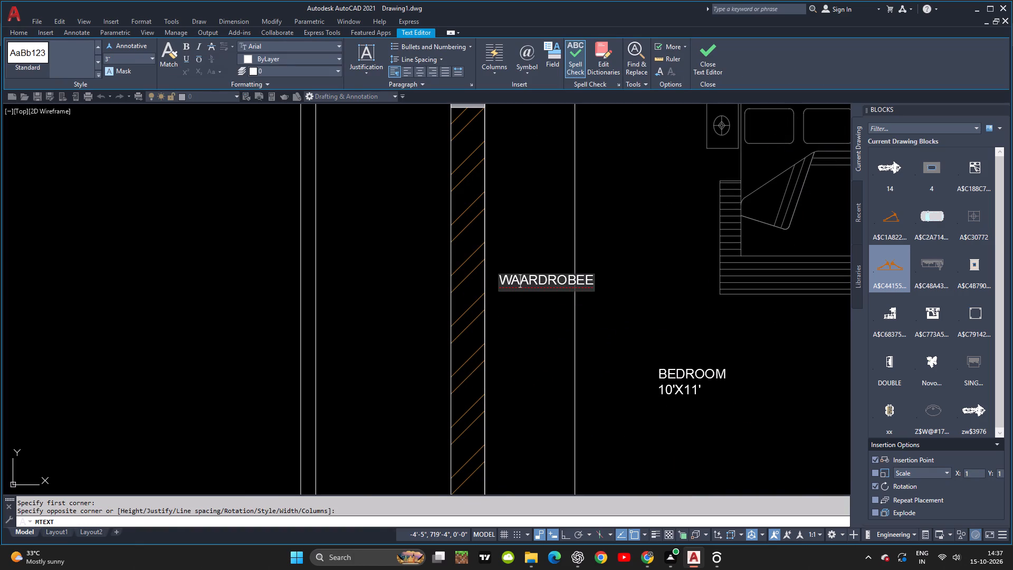
{"action": "key", "text": "9"}
{"action": "key", "text": "BackSpace"}
{"action": "left_click", "coordinate": [587, 279]}
{"action": "key", "text": "BackSpace"}
{"action": "left_click", "coordinate": [530, 313]}
Shift the WAARDROBE label toward the outer wall so it fits between the wall and the wardrobe's front line.
{"action": "left_click", "coordinate": [524, 277]}
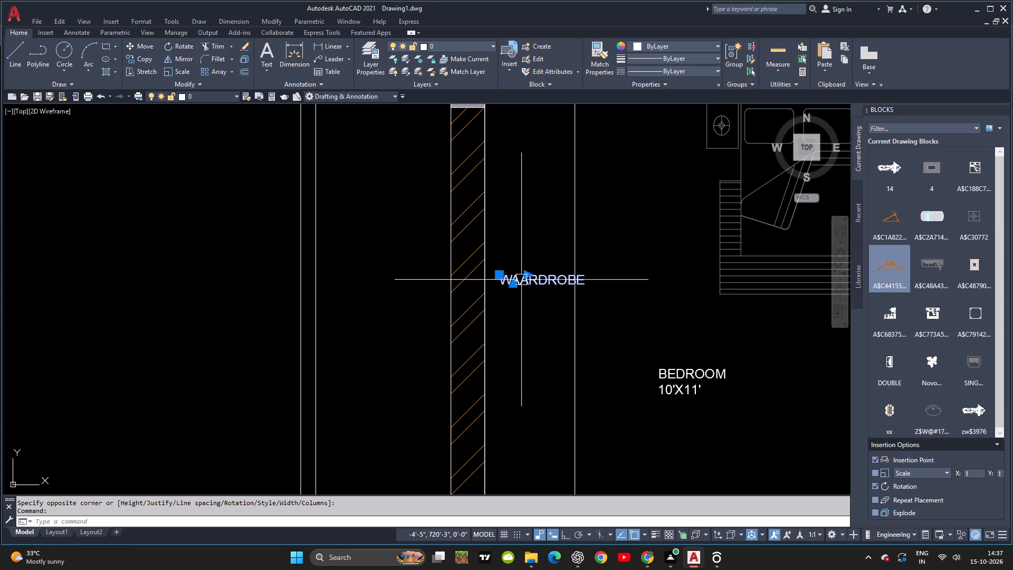
{"action": "left_click", "coordinate": [500, 278]}
{"action": "left_click", "coordinate": [491, 268]}
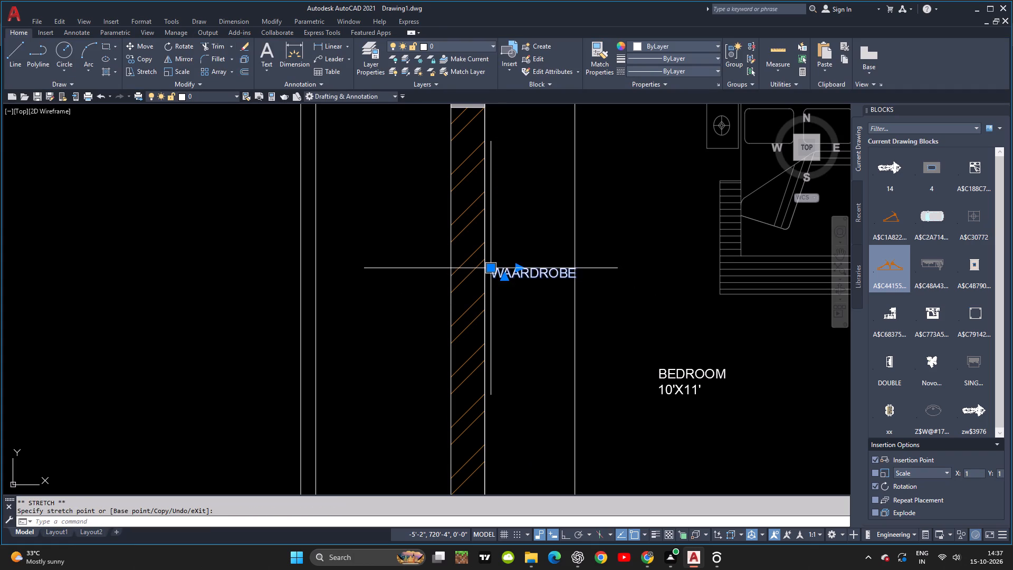
{"action": "key", "text": "Escape"}
{"action": "left_click", "coordinate": [538, 274]}
{"action": "key", "text": "ctrl+Left"}
{"action": "key", "text": "ctrl+Left"}
{"action": "key", "text": "ctrl+Down"}
{"action": "key", "text": "ctrl+Left"}
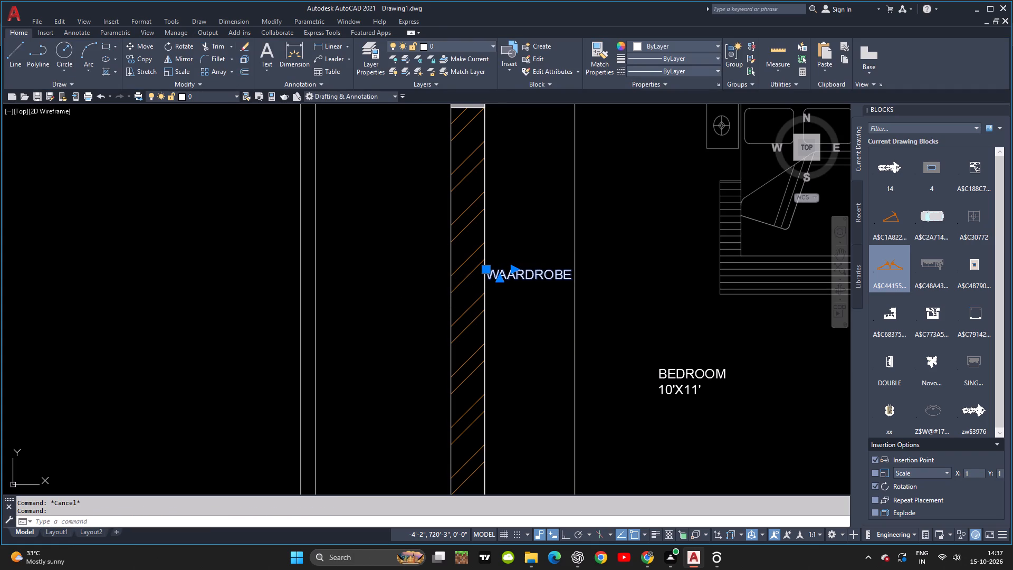
{"action": "key", "text": "Escape"}
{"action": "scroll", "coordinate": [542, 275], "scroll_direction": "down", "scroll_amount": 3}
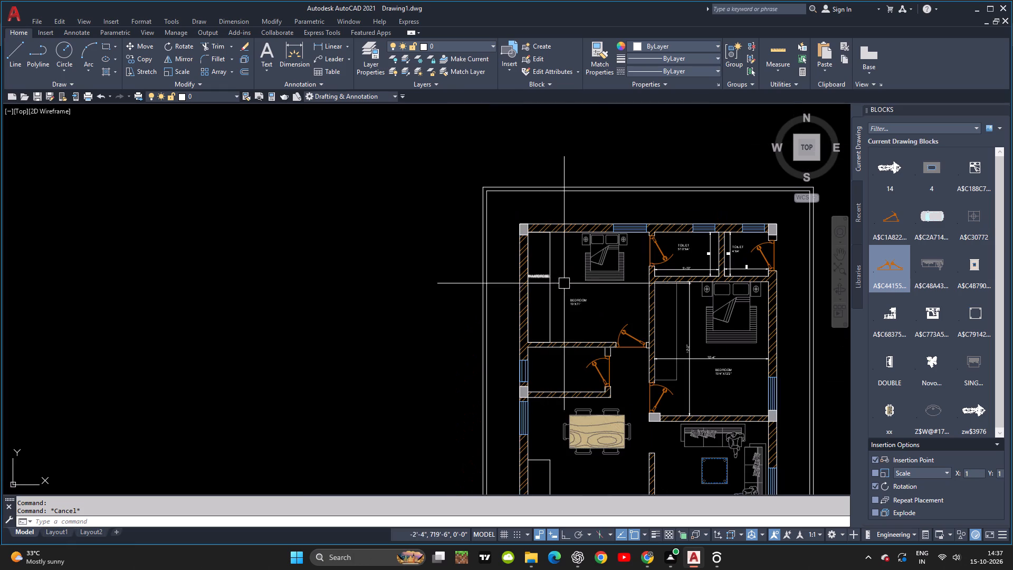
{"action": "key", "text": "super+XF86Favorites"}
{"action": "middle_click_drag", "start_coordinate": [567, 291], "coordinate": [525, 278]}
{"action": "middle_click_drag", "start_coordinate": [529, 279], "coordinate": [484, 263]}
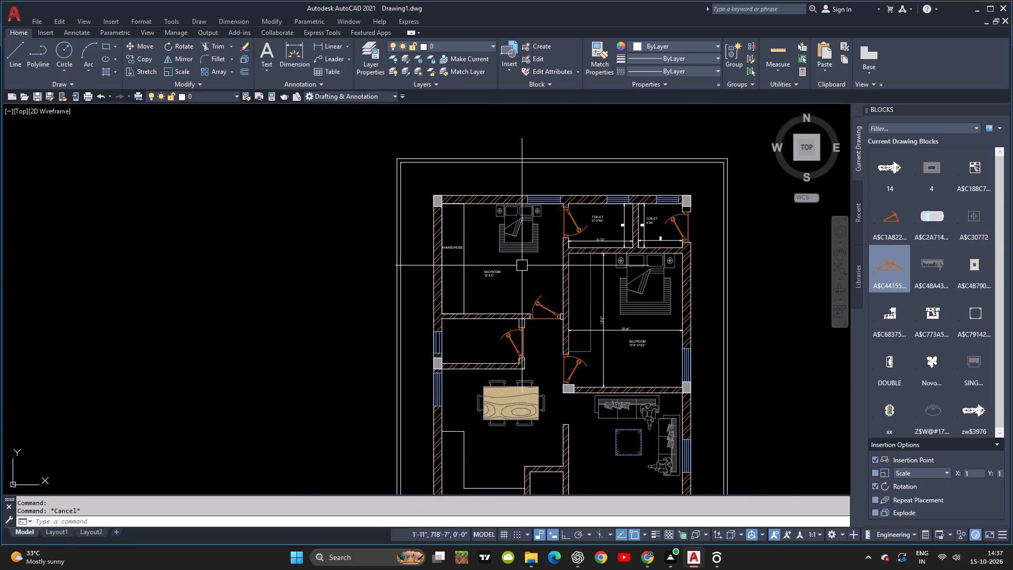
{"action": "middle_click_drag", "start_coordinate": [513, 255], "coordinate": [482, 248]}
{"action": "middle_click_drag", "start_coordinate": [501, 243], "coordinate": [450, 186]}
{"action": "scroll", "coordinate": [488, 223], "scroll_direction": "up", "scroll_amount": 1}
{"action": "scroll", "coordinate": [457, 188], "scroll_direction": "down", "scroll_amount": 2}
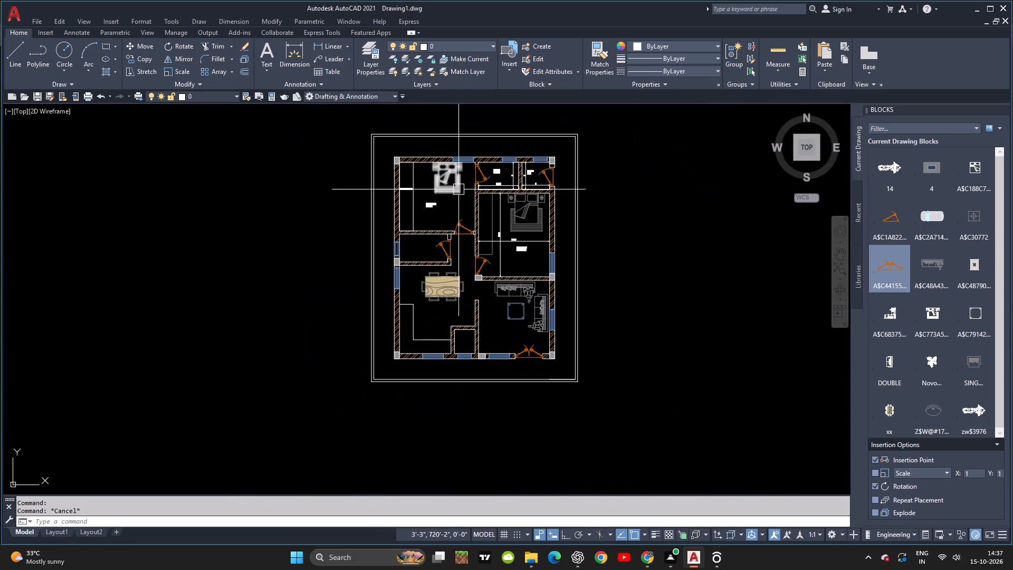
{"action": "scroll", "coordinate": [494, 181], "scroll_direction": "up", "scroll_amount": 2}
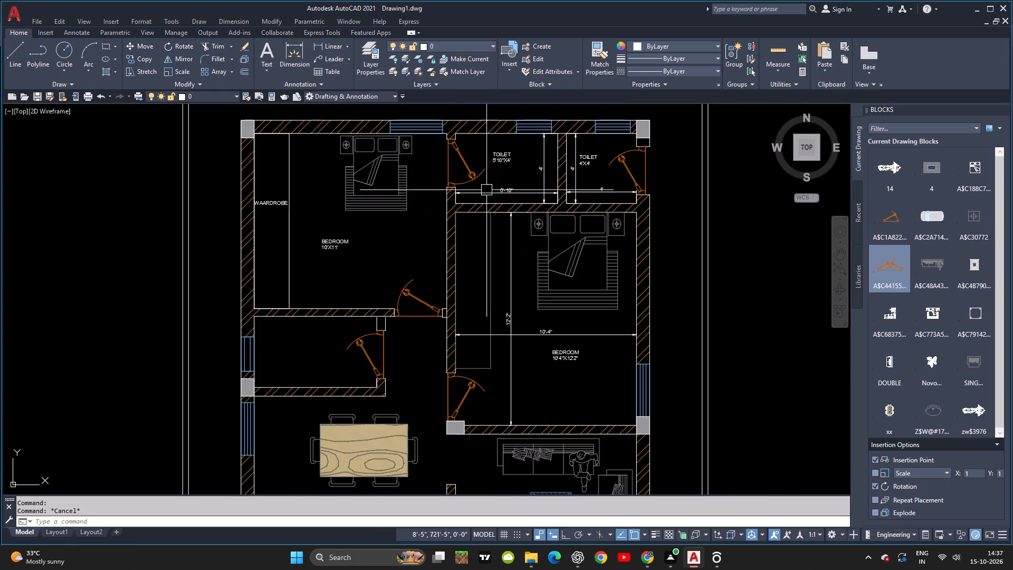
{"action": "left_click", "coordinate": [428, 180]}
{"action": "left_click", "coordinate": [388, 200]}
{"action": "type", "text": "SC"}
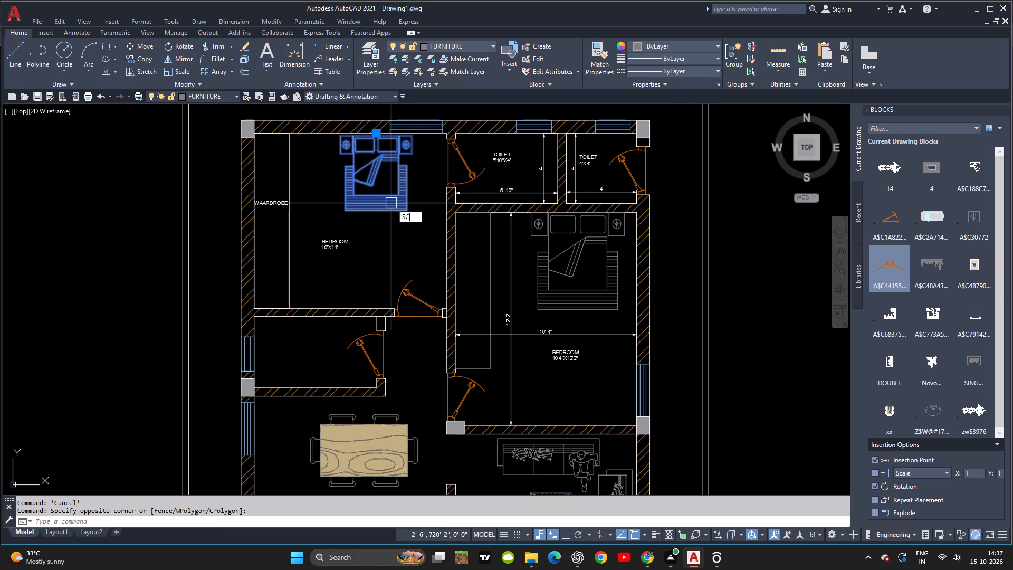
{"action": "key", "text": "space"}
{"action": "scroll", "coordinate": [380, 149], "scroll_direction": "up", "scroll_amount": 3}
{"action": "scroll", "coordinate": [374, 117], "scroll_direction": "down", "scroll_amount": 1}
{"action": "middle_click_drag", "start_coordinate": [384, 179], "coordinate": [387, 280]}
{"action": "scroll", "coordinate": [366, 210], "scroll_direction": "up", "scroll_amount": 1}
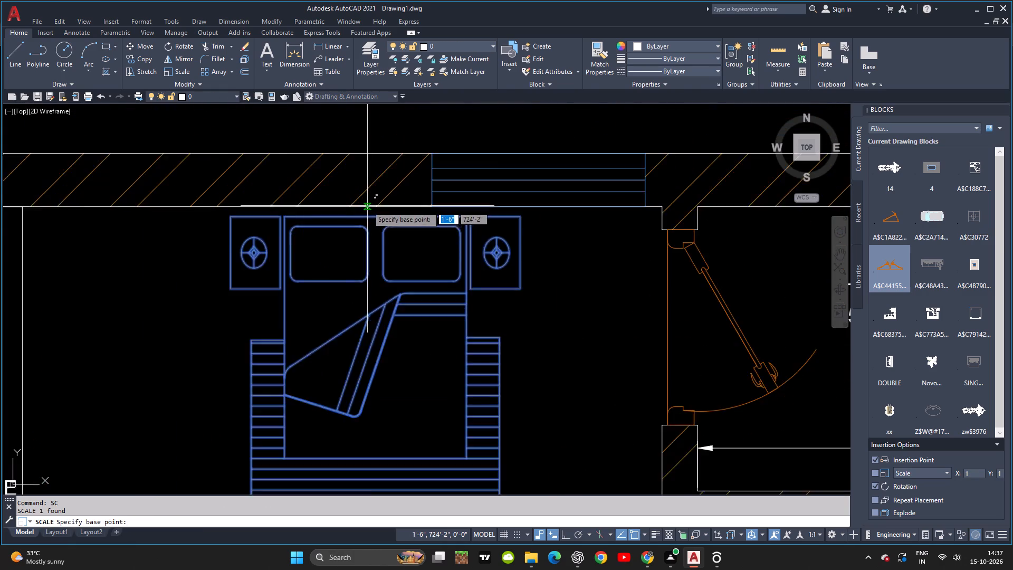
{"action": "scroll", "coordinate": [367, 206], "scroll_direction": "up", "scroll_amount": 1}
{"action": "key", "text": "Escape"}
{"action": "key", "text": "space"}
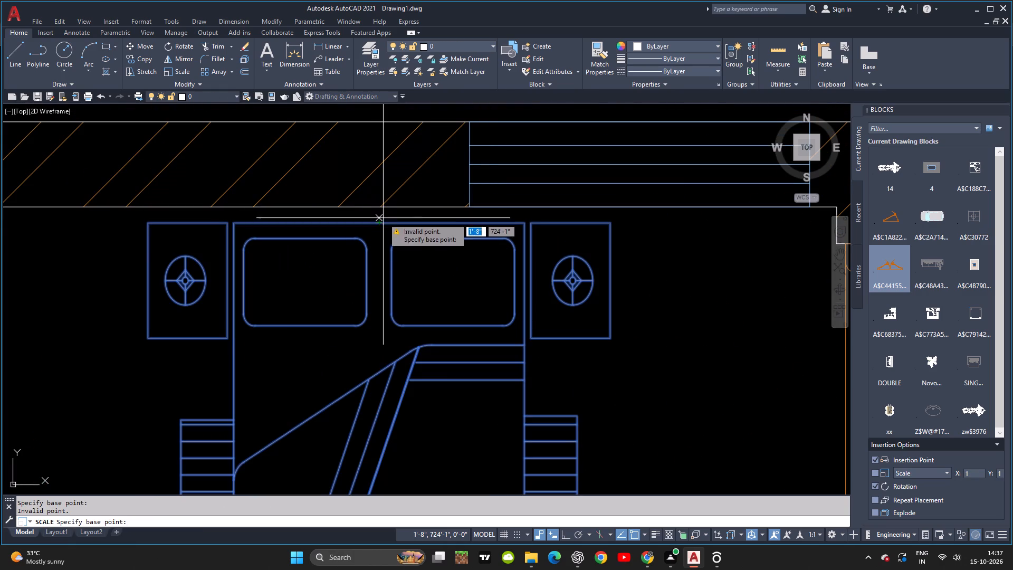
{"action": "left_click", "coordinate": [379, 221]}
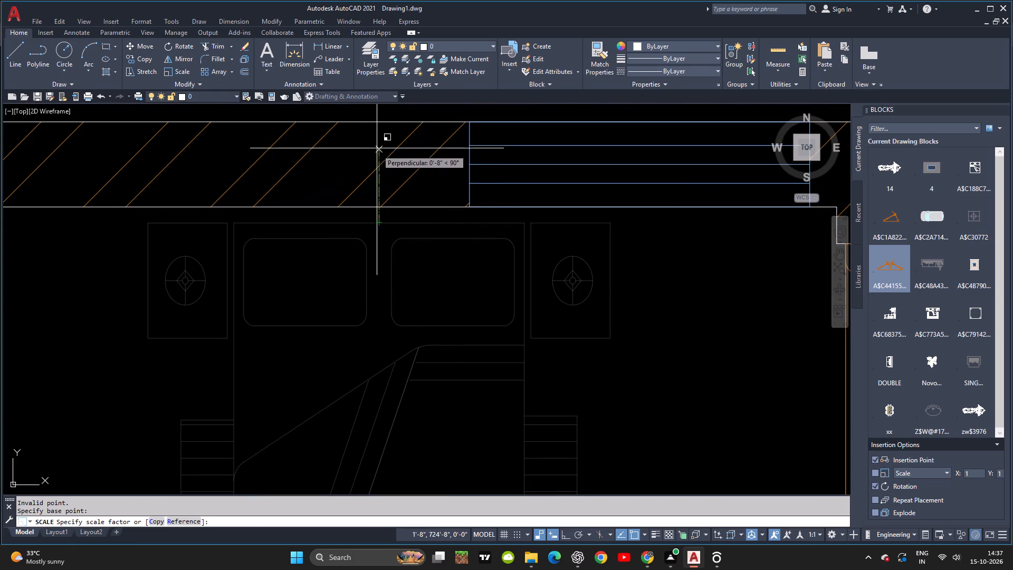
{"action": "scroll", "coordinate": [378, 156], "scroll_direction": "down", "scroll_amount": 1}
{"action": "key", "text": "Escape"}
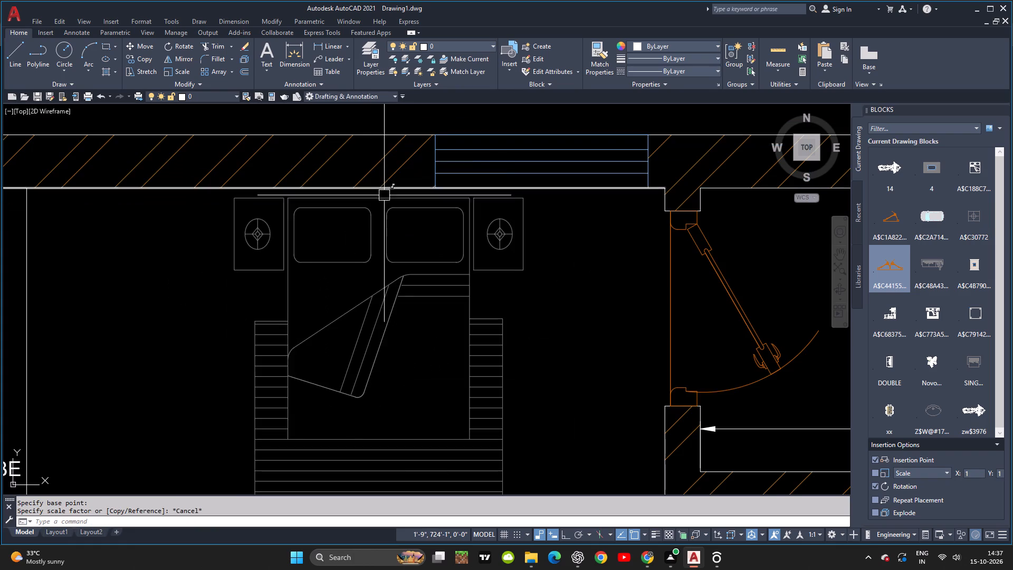
Scale the first bedroom's bed down slightly, with the base point on the wall line behind the middle of its headboard.
{"action": "left_click", "coordinate": [385, 199]}
{"action": "type", "text": "SC"}
{"action": "key", "text": "space"}
{"action": "scroll", "coordinate": [374, 196], "scroll_direction": "up", "scroll_amount": 1}
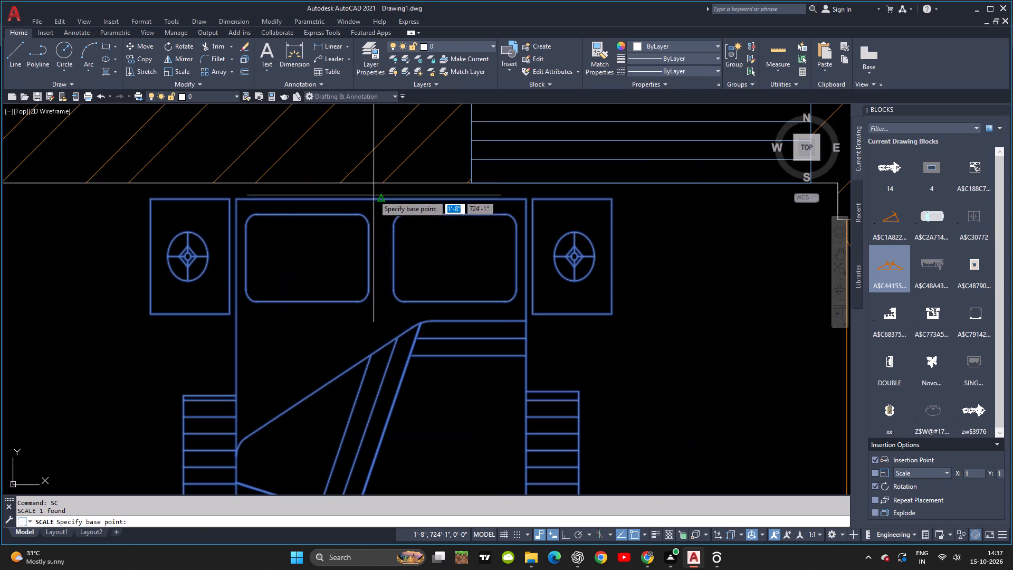
{"action": "left_click", "coordinate": [378, 182]}
{"action": "scroll", "coordinate": [378, 131], "scroll_direction": "down", "scroll_amount": 1}
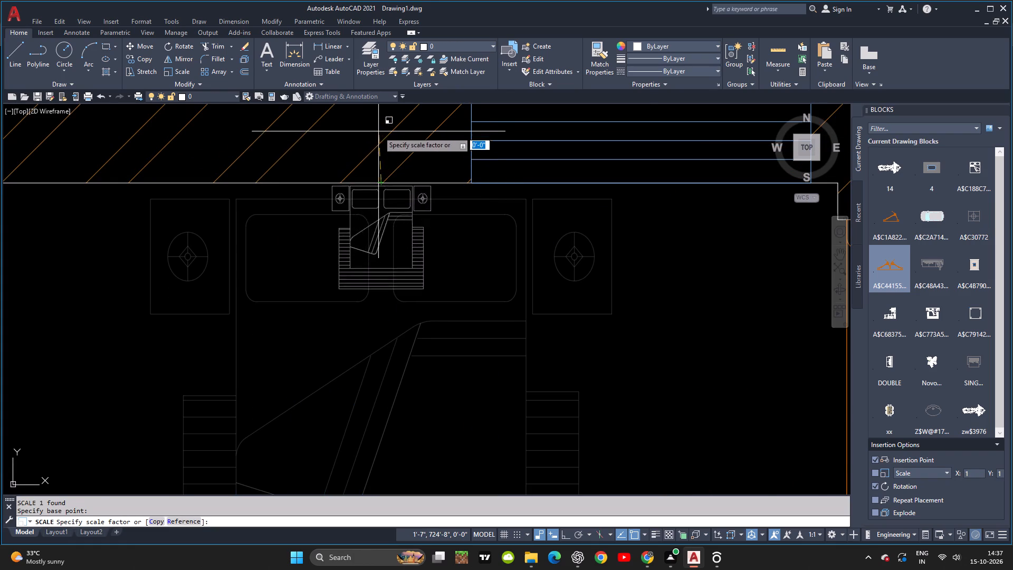
{"action": "scroll", "coordinate": [378, 131], "scroll_direction": "down", "scroll_amount": 2}
{"action": "middle_click_drag", "start_coordinate": [373, 131], "coordinate": [374, 159]}
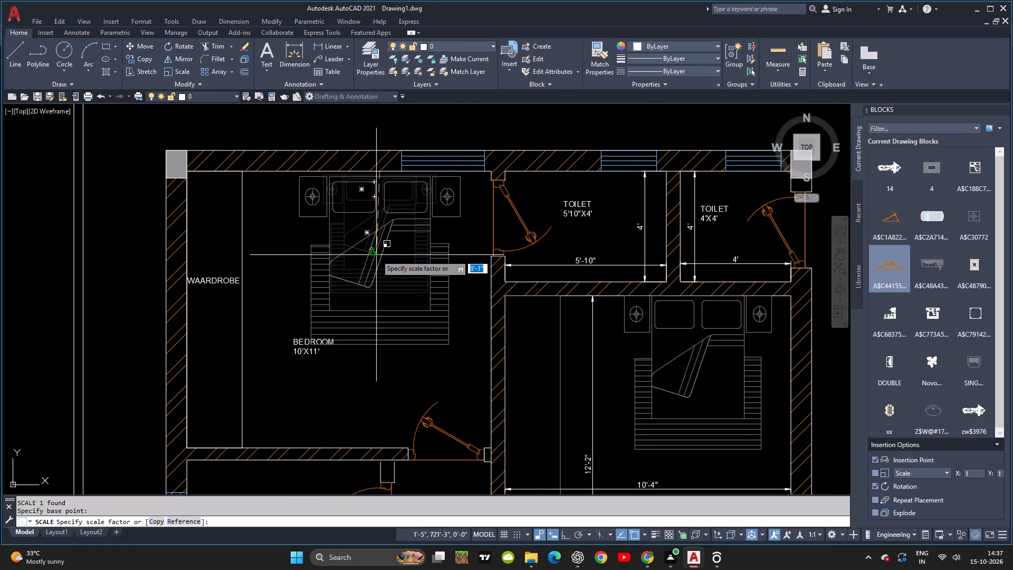
{"action": "left_click", "coordinate": [372, 246]}
{"action": "key", "text": "Escape"}
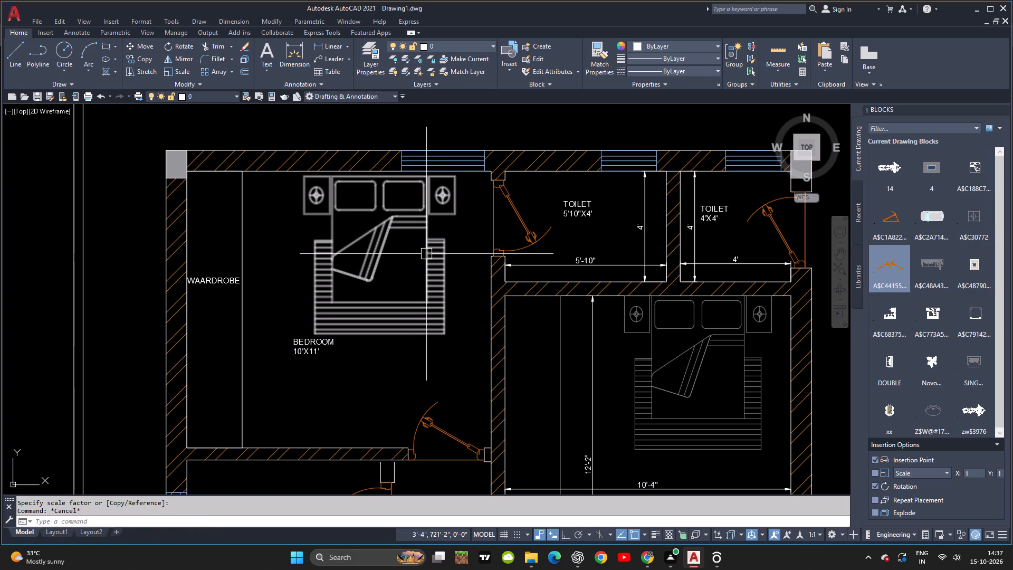
Compare the upper rooms of the floor plan with the 2 BHK reference image in the browser.
{"action": "scroll", "coordinate": [470, 245], "scroll_direction": "down", "scroll_amount": 2}
{"action": "middle_click_drag", "start_coordinate": [452, 237], "coordinate": [399, 215]}
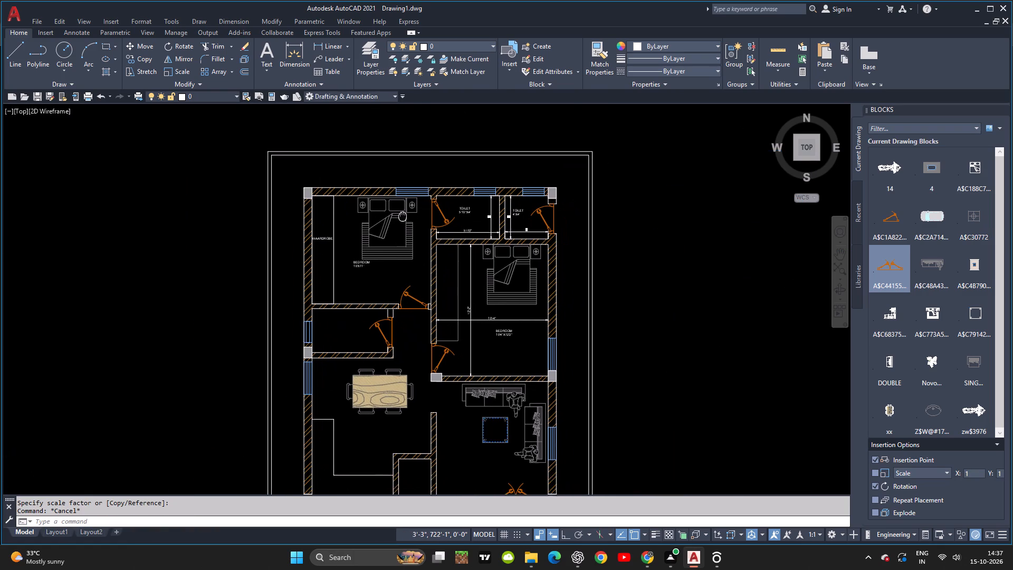
{"action": "middle_click_drag", "start_coordinate": [399, 215], "coordinate": [394, 214]}
{"action": "key", "text": "alt+Tab"}
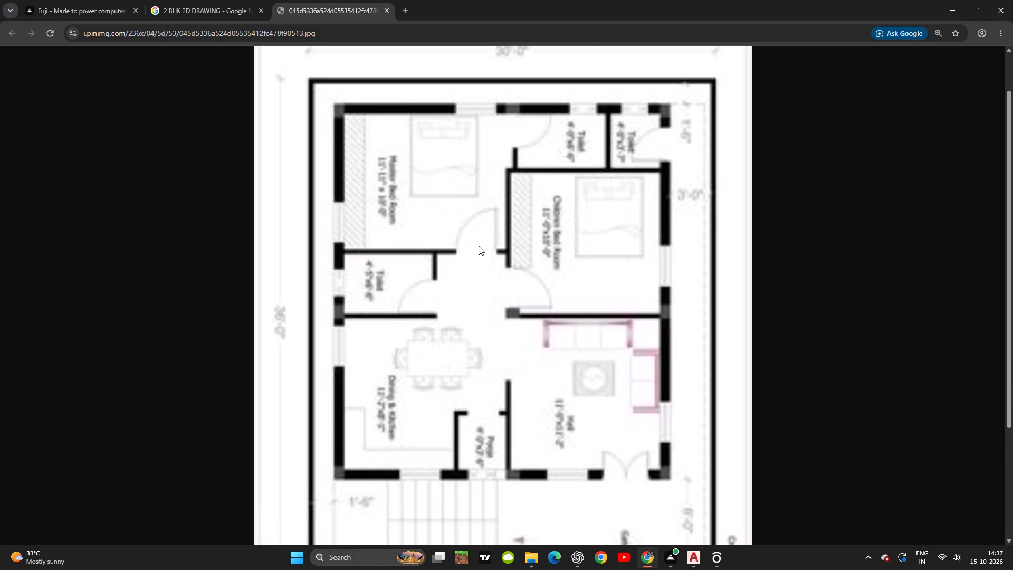
{"action": "key", "text": "alt+Tab"}
{"action": "key", "text": "alt+Tab"}
{"action": "key", "text": "alt+Tab"}
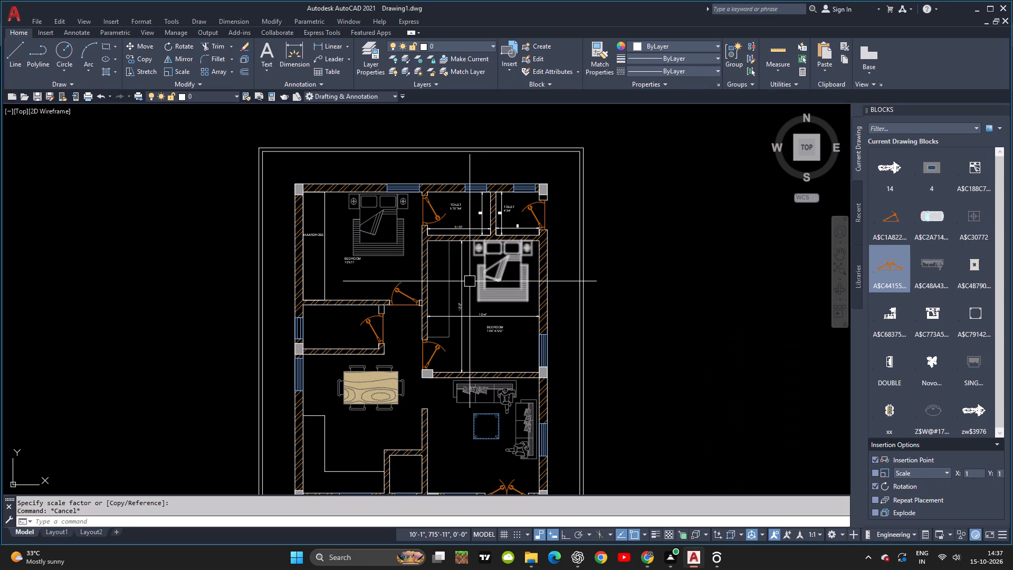
{"action": "middle_click", "coordinate": [403, 235]}
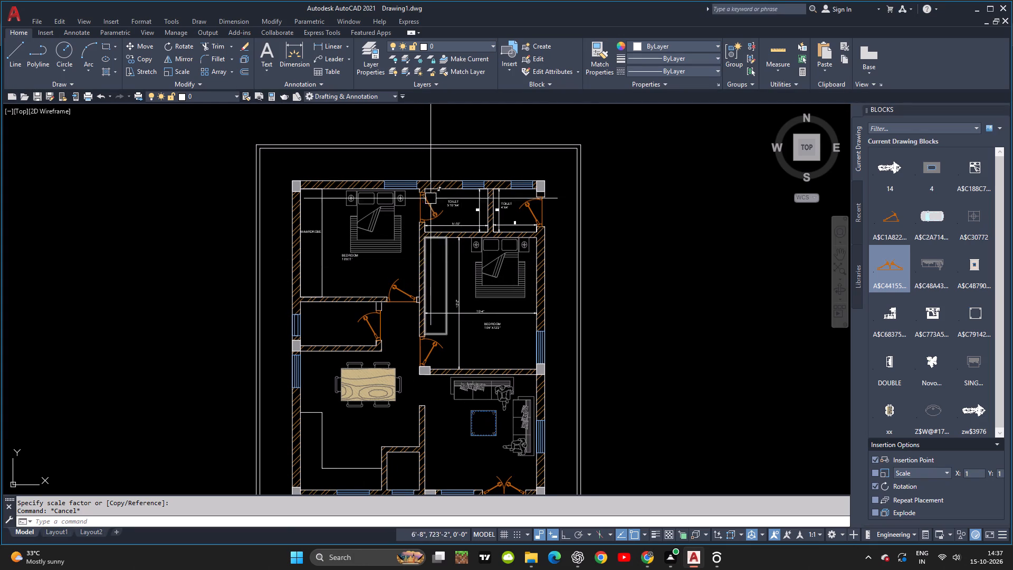
{"action": "middle_click_drag", "start_coordinate": [479, 309], "coordinate": [479, 244]}
{"action": "key", "text": "alt+Tab"}
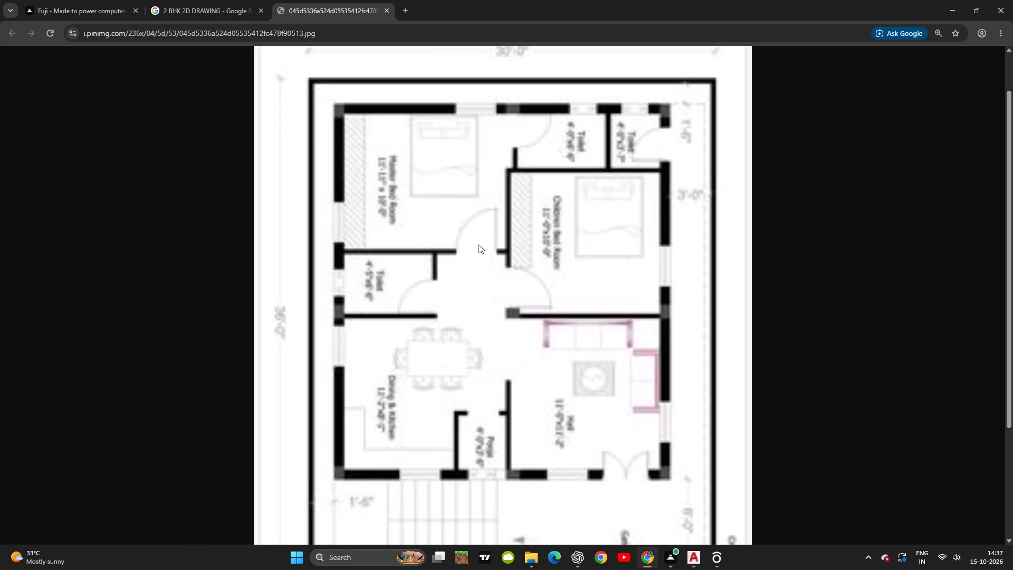
{"action": "key", "text": "alt+Tab"}
{"action": "key", "text": "alt+Tab"}
{"action": "key", "text": "alt+Tab"}
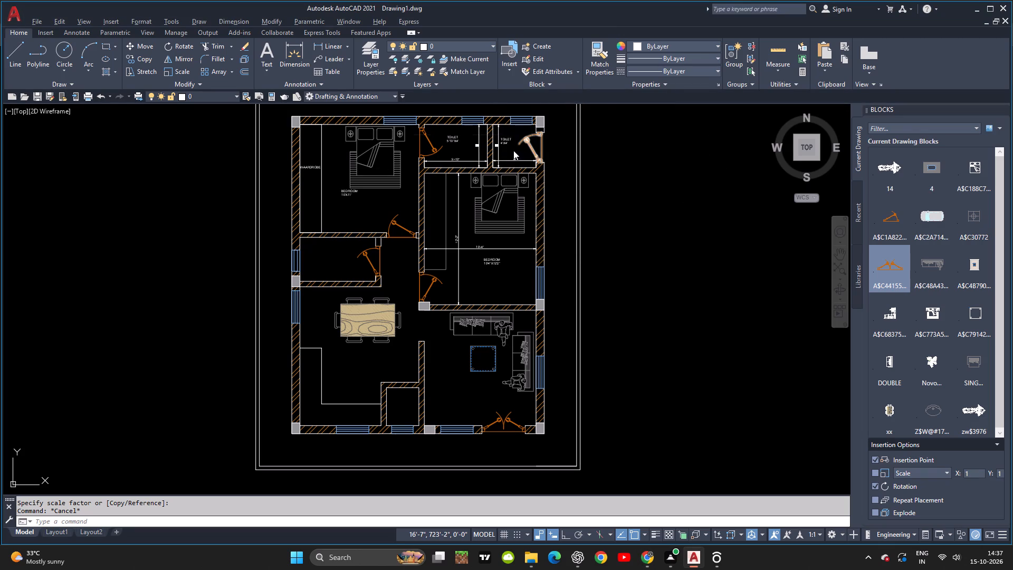
Delete both 4' dimensions from the corner toilet and the 5'-10" and 4' dimensions from the adjacent toilet, keeping the room labels.
{"action": "scroll", "coordinate": [499, 151], "scroll_direction": "up", "scroll_amount": 3}
{"action": "key", "text": "Escape"}
{"action": "left_click", "coordinate": [514, 166]}
{"action": "left_click", "coordinate": [489, 207]}
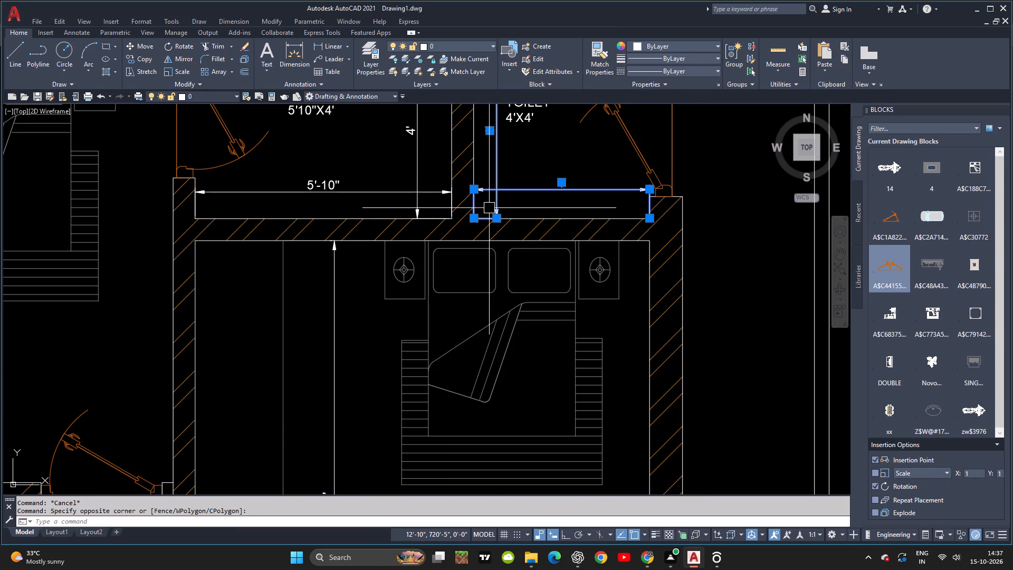
{"action": "key", "text": "Delete"}
{"action": "left_click", "coordinate": [426, 168]}
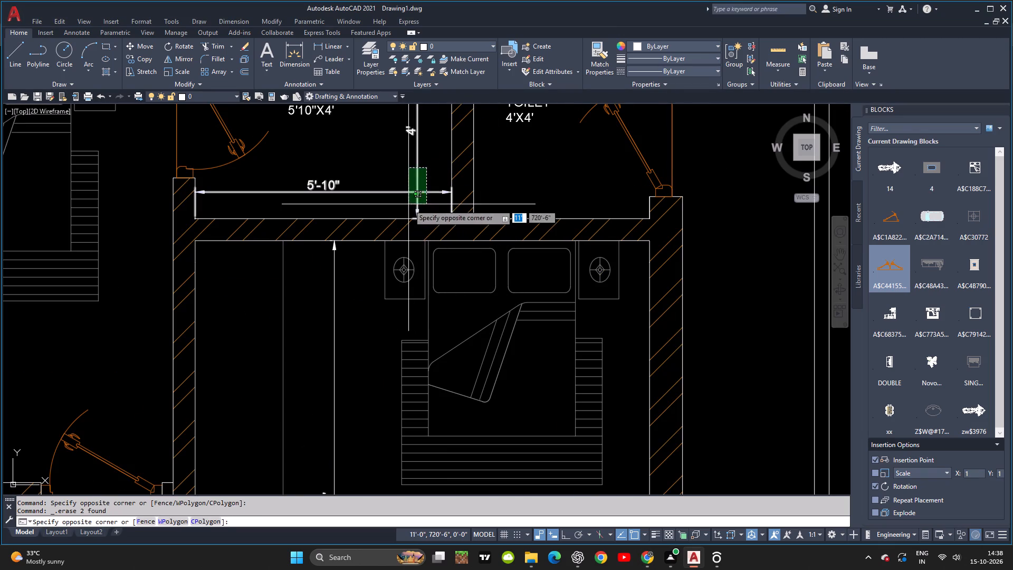
{"action": "left_click", "coordinate": [407, 204]}
{"action": "key", "text": "Delete"}
Delete both the 10'-4" and 12'-2" dimensions from the second bedroom, keeping its name and size label.
{"action": "scroll", "coordinate": [427, 202], "scroll_direction": "down", "scroll_amount": 2}
{"action": "middle_click", "coordinate": [395, 188]}
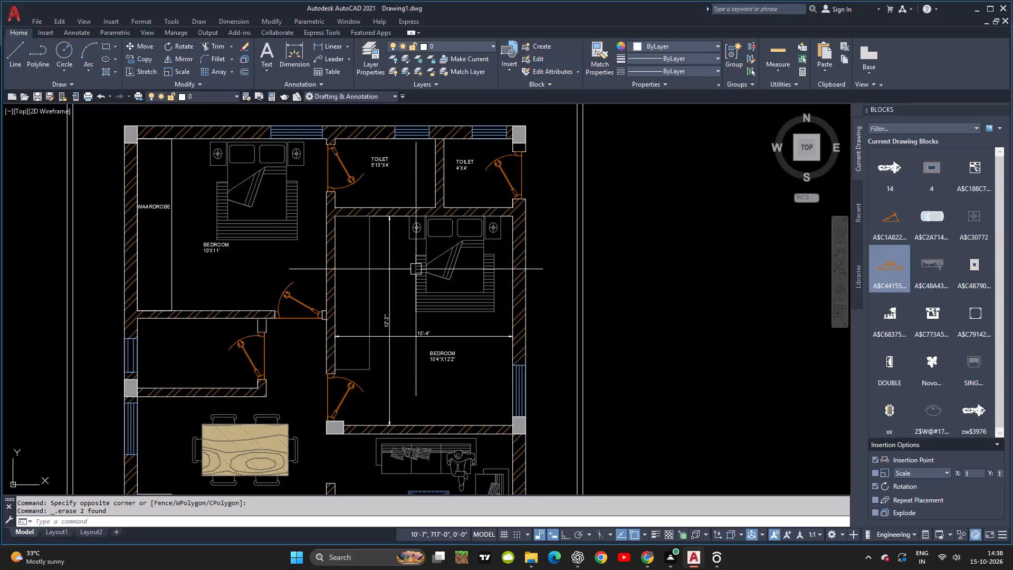
{"action": "middle_click_drag", "start_coordinate": [421, 276], "coordinate": [380, 253]}
{"action": "middle_click_drag", "start_coordinate": [380, 350], "coordinate": [328, 299]}
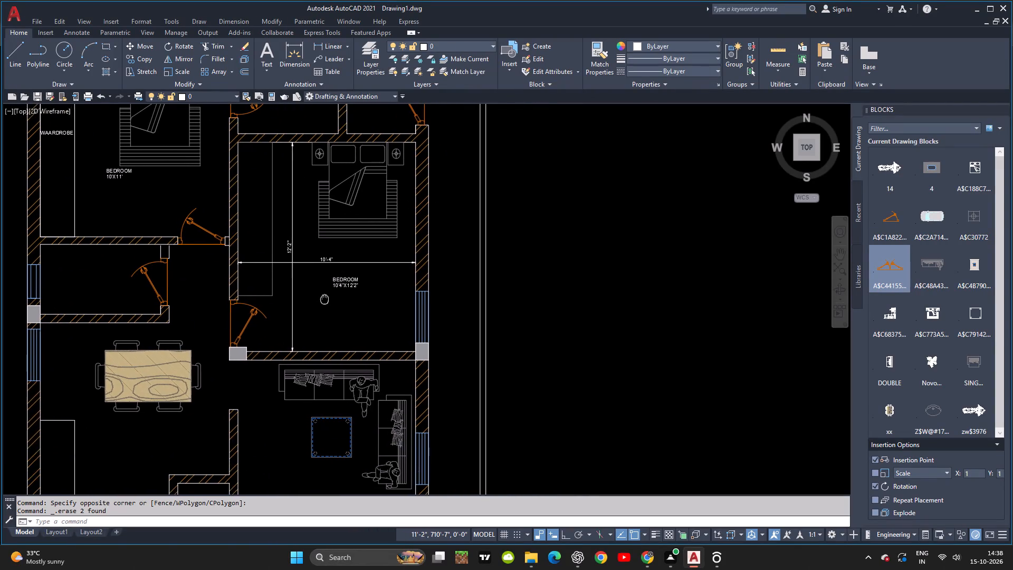
{"action": "middle_click_drag", "start_coordinate": [328, 299], "coordinate": [346, 302]}
{"action": "scroll", "coordinate": [333, 259], "scroll_direction": "up", "scroll_amount": 2}
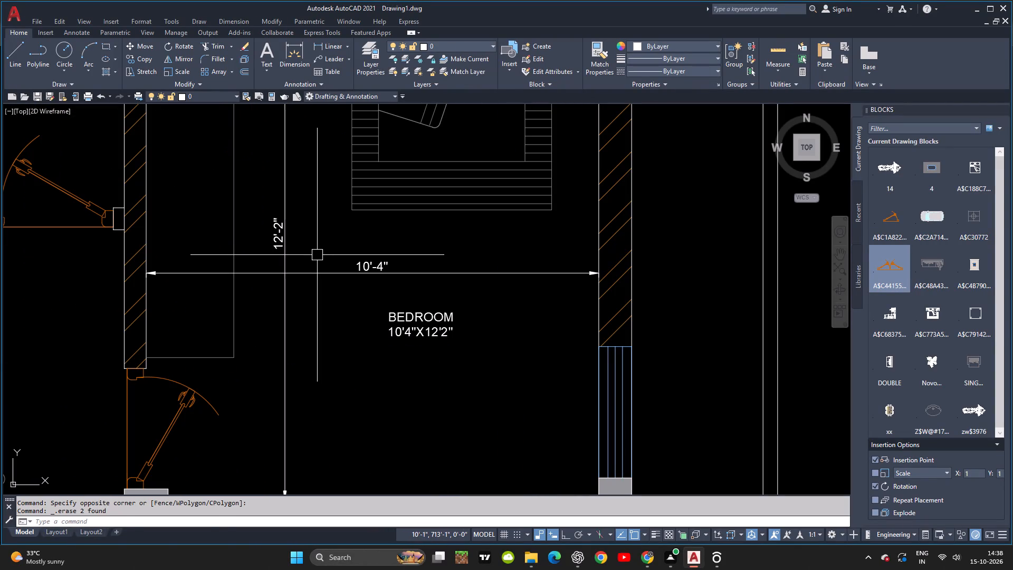
{"action": "left_click", "coordinate": [317, 254]}
{"action": "left_click", "coordinate": [267, 286]}
{"action": "key", "text": "Delete"}
Add a text label reading TOILET inside the unlabelled toilet between the first bedroom and the dining area, near its upper wall.
{"action": "scroll", "coordinate": [276, 288], "scroll_direction": "down", "scroll_amount": 4}
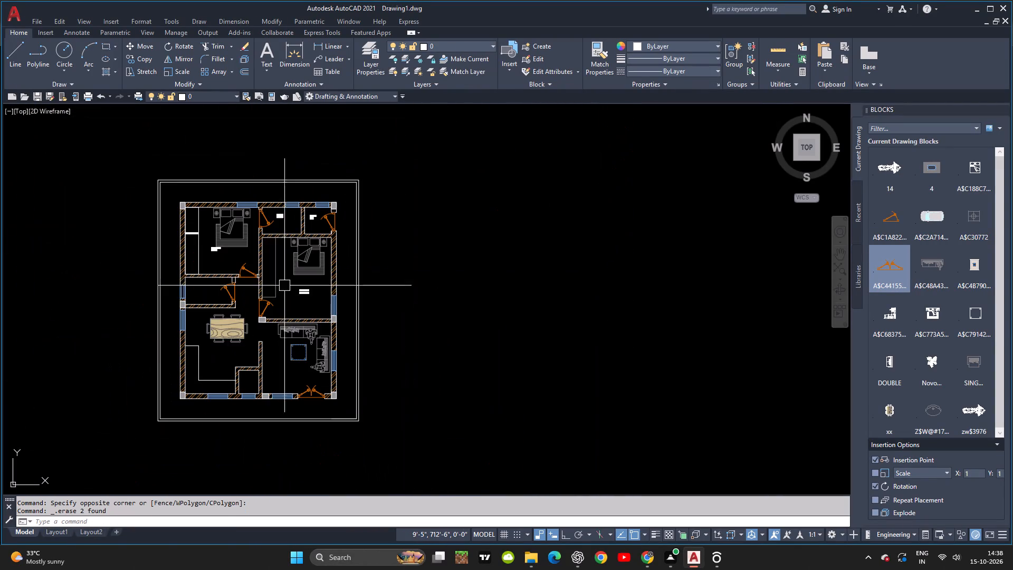
{"action": "middle_click_drag", "start_coordinate": [284, 286], "coordinate": [289, 286]}
{"action": "middle_click_drag", "start_coordinate": [297, 288], "coordinate": [329, 295]}
{"action": "middle_click_drag", "start_coordinate": [338, 297], "coordinate": [350, 297]}
{"action": "key", "text": "alt+Tab"}
{"action": "key", "text": "alt+Tab"}
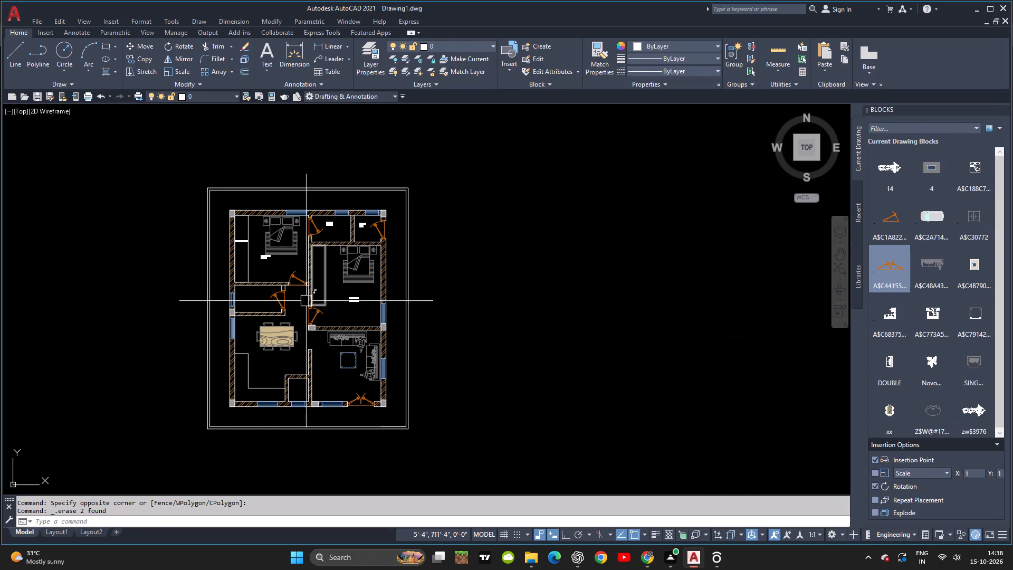
{"action": "key", "text": "Escape"}
{"action": "type", "text": "T"}
{"action": "key", "text": "space"}
{"action": "scroll", "coordinate": [262, 295], "scroll_direction": "up", "scroll_amount": 3}
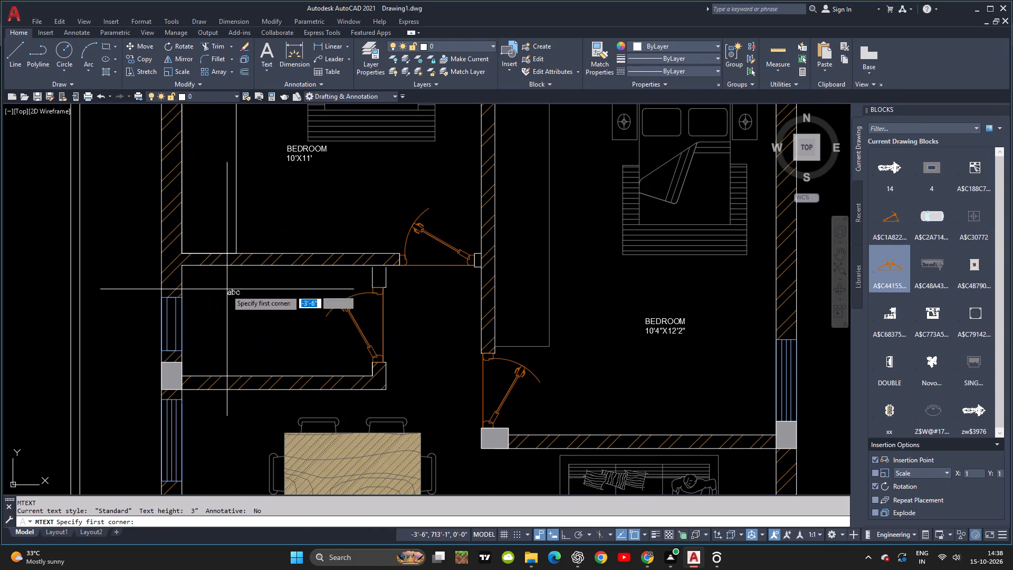
{"action": "left_click", "coordinate": [217, 290]}
{"action": "left_click", "coordinate": [309, 339]}
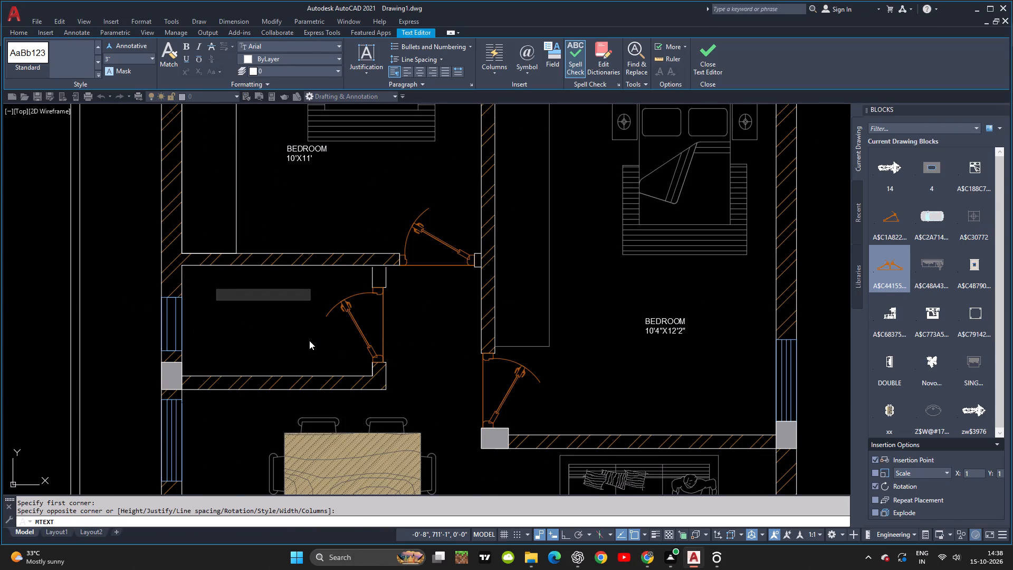
{"action": "type", "text": "TOI"}
{"action": "type", "text": "LET"}
{"action": "key", "text": "space"}
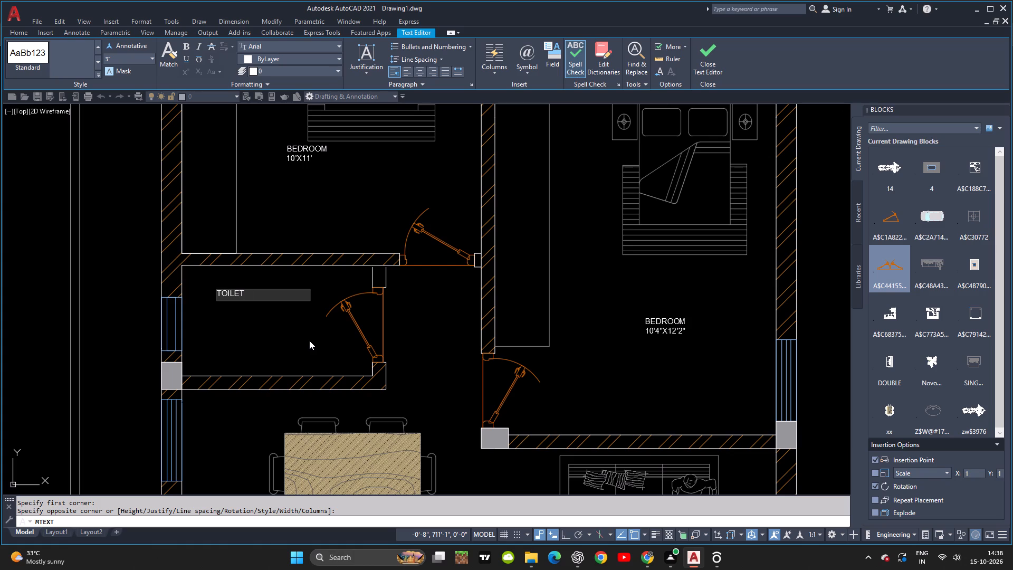
{"action": "key", "text": "Return"}
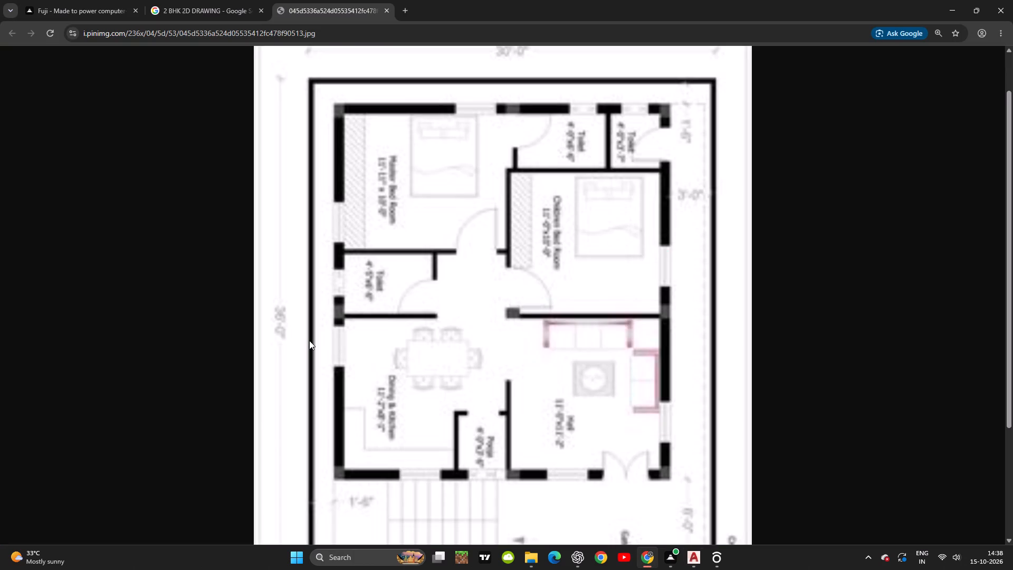
{"action": "key", "text": "alt+Tab"}
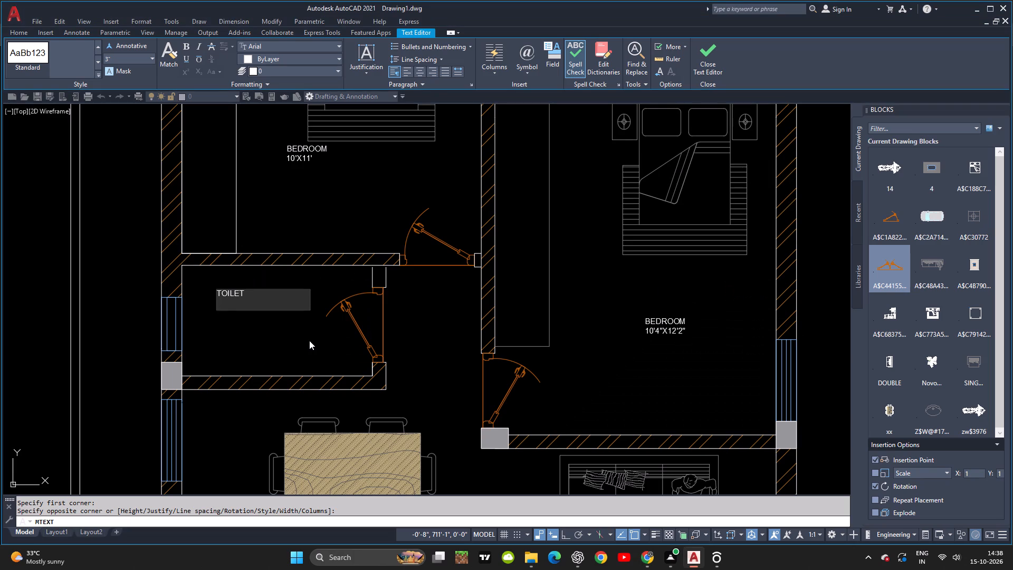
{"action": "key", "text": "Escape"}
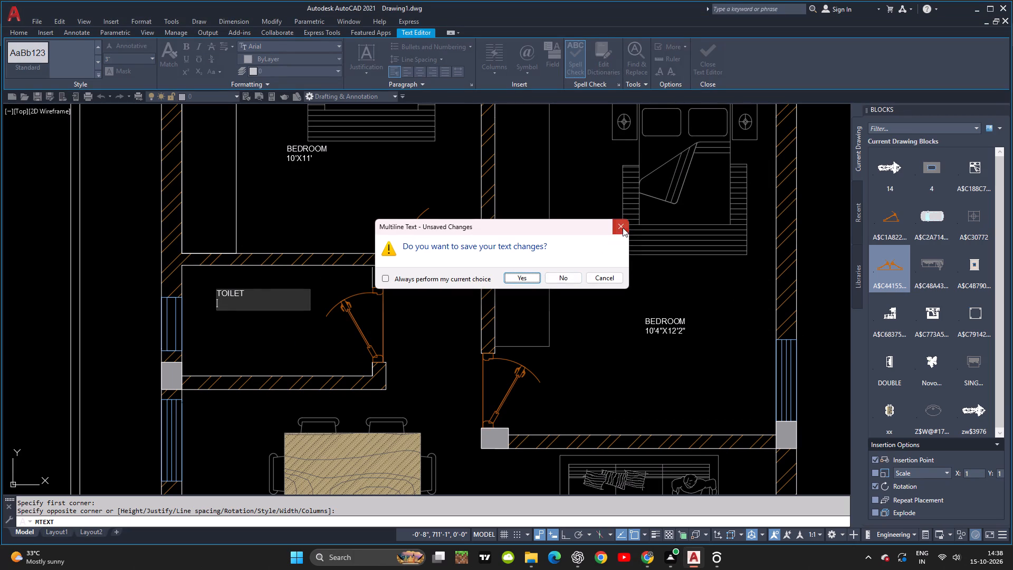
{"action": "left_click", "coordinate": [623, 227]}
{"action": "key", "text": "super+XF86Favorites"}
{"action": "key", "text": "Escape"}
{"action": "key", "text": "Escape"}
{"action": "key", "text": "Escape"}
{"action": "key", "text": "Escape"}
{"action": "left_click", "coordinate": [338, 328]}
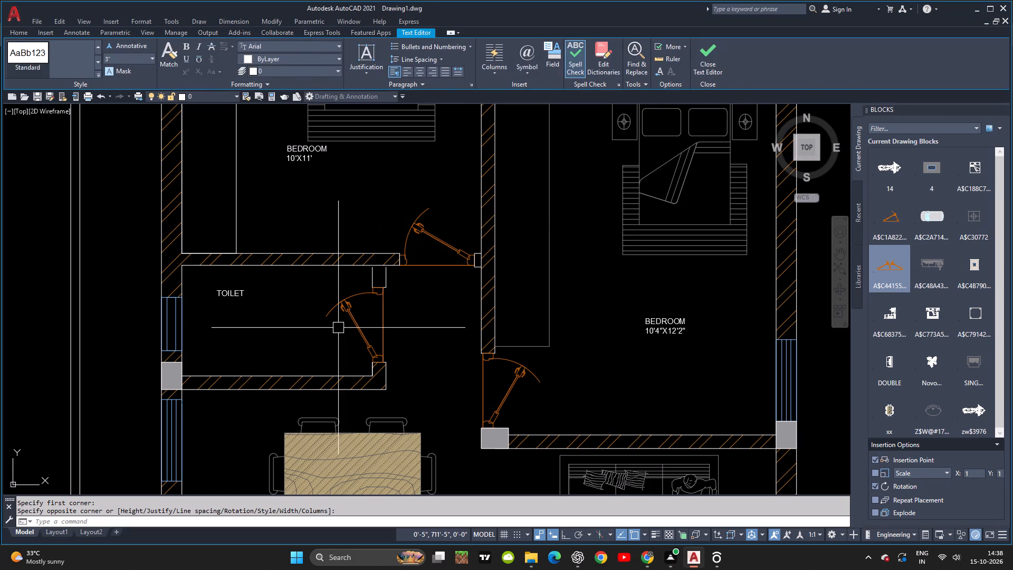
Add an aligned dimension for the toilet's inside length just above its lower wall.
{"action": "key", "text": "d"}
{"action": "key", "text": "a"}
{"action": "key", "text": "space"}
{"action": "key", "text": "space"}
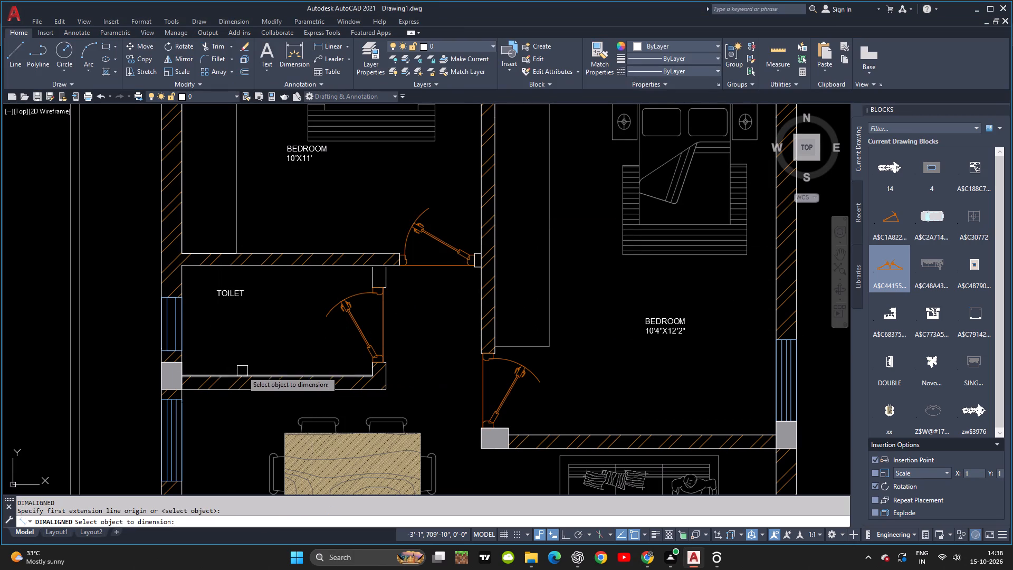
{"action": "left_click", "coordinate": [242, 371]}
{"action": "left_click", "coordinate": [246, 359]}
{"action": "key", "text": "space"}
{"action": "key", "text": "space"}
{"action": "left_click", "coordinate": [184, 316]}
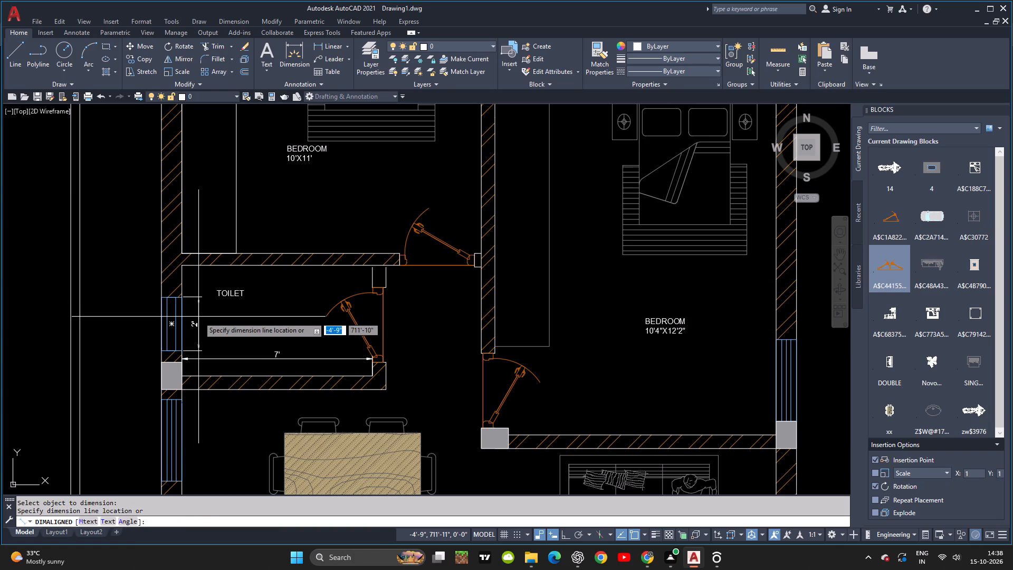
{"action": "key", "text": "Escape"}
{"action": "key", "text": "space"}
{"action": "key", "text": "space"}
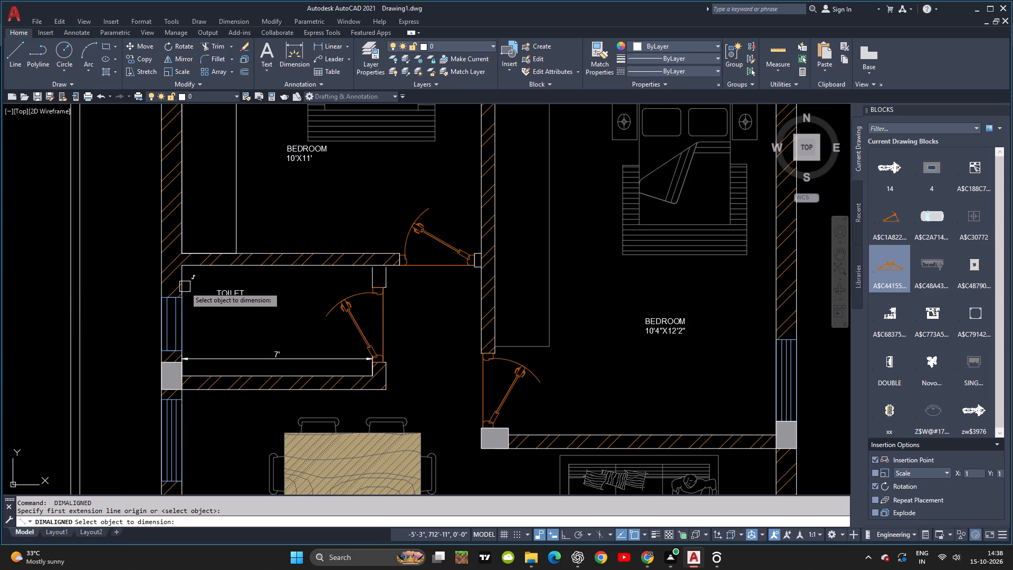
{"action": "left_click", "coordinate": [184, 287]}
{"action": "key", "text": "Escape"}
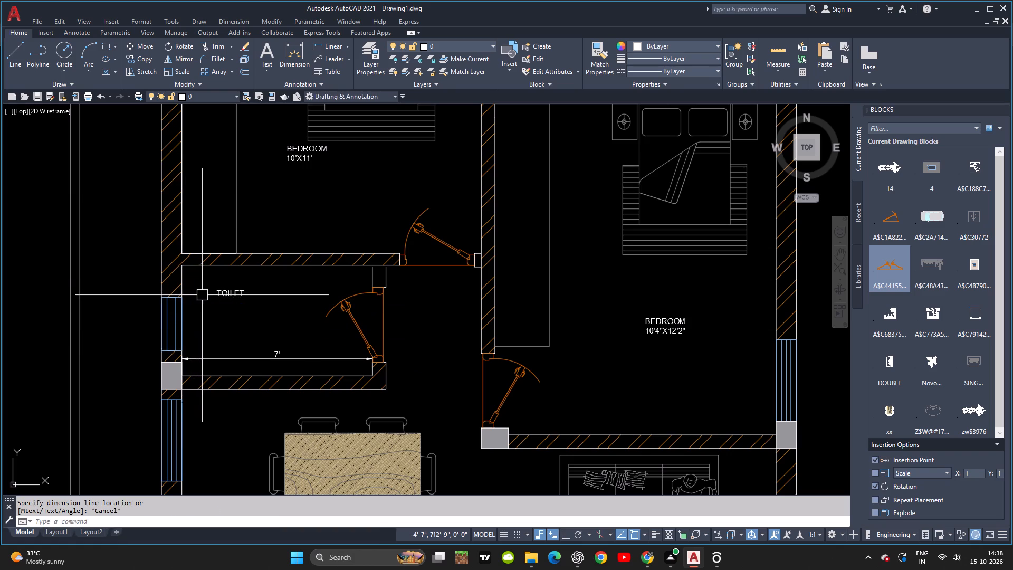
Add a vertical aligned dimension inside the toilet, near its window wall, between the inner faces of the upper and lower walls.
{"action": "type", "text": "da"}
{"action": "key", "text": "space"}
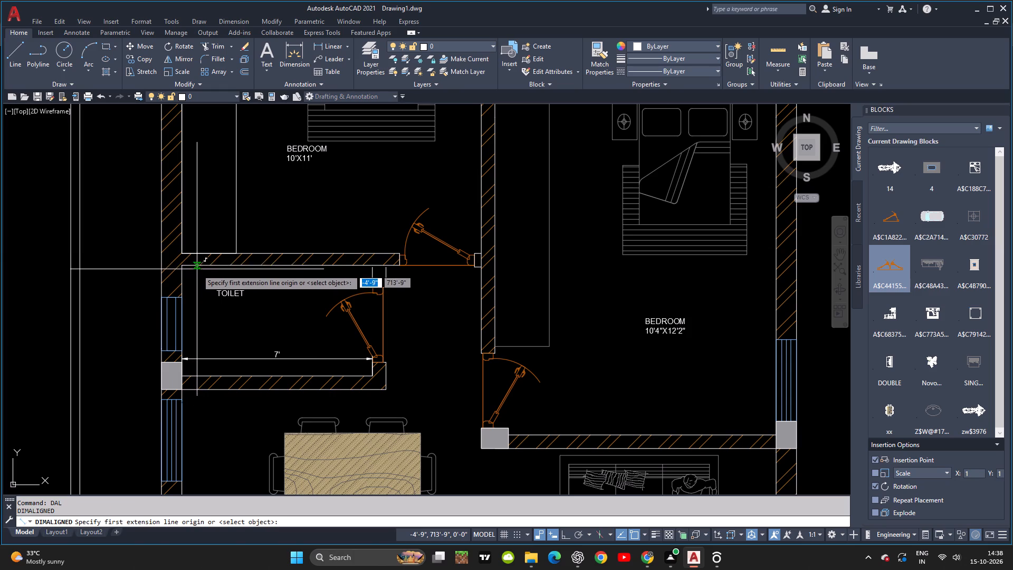
{"action": "left_click", "coordinate": [199, 265]}
{"action": "left_click", "coordinate": [200, 372]}
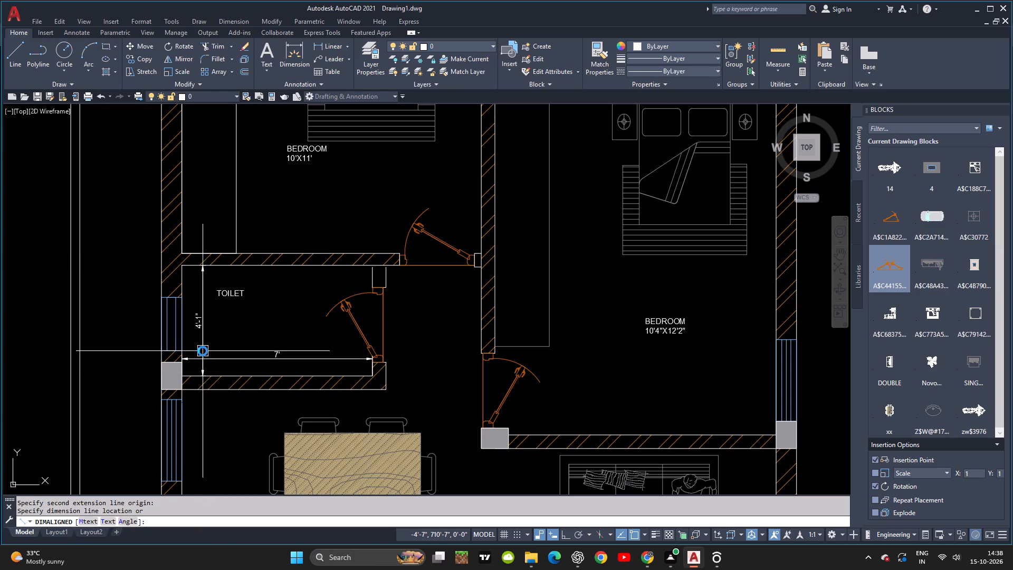
{"action": "left_click", "coordinate": [203, 351]}
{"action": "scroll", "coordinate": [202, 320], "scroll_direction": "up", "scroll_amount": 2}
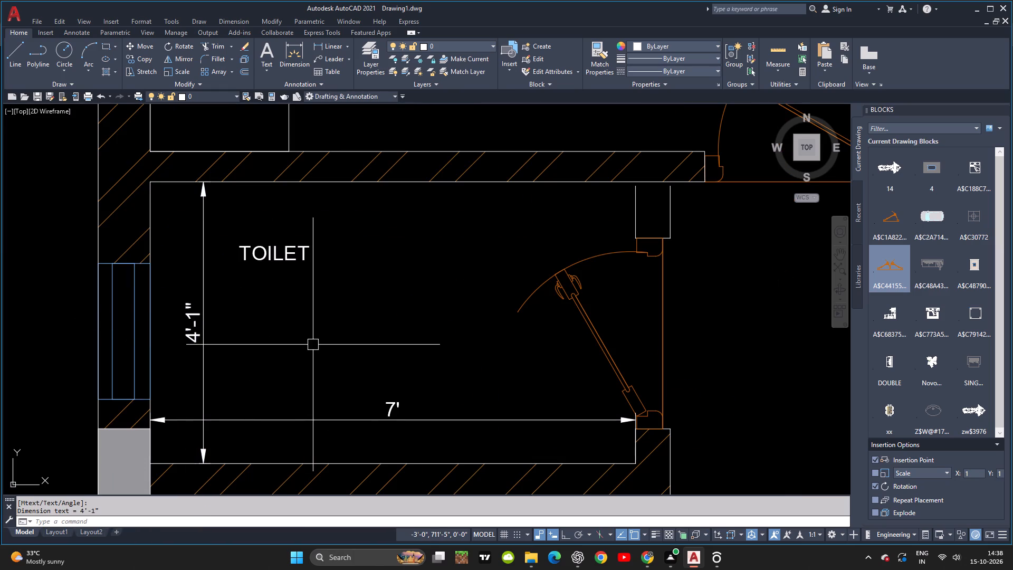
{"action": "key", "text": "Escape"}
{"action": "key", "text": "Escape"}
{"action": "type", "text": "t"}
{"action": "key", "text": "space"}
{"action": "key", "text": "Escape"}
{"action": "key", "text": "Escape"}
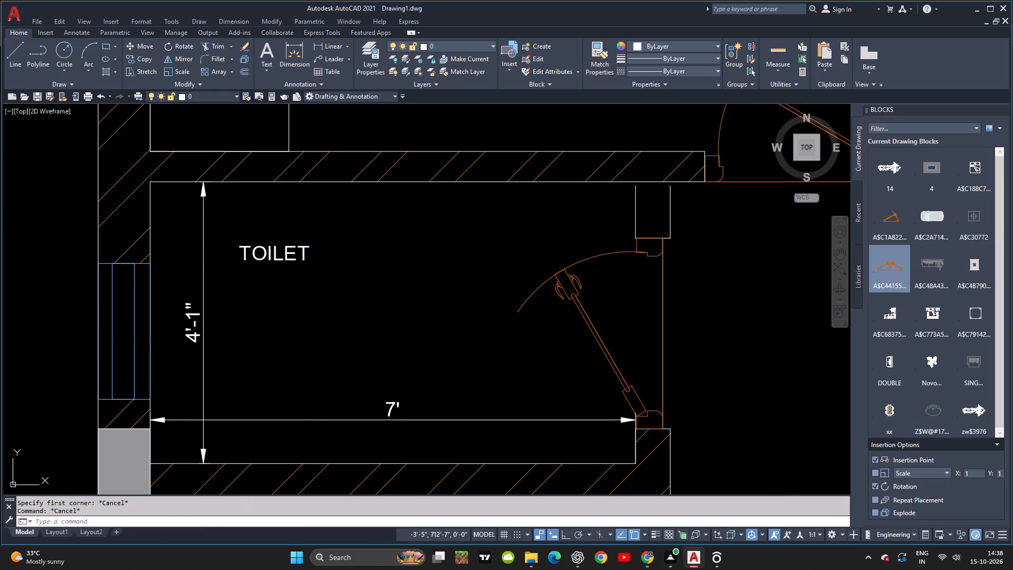
Add the size 7'x4'1" as a second line of the TOILET label.
{"action": "double_click", "coordinate": [281, 260]}
{"action": "left_click", "coordinate": [326, 261]}
{"action": "key", "text": "Return"}
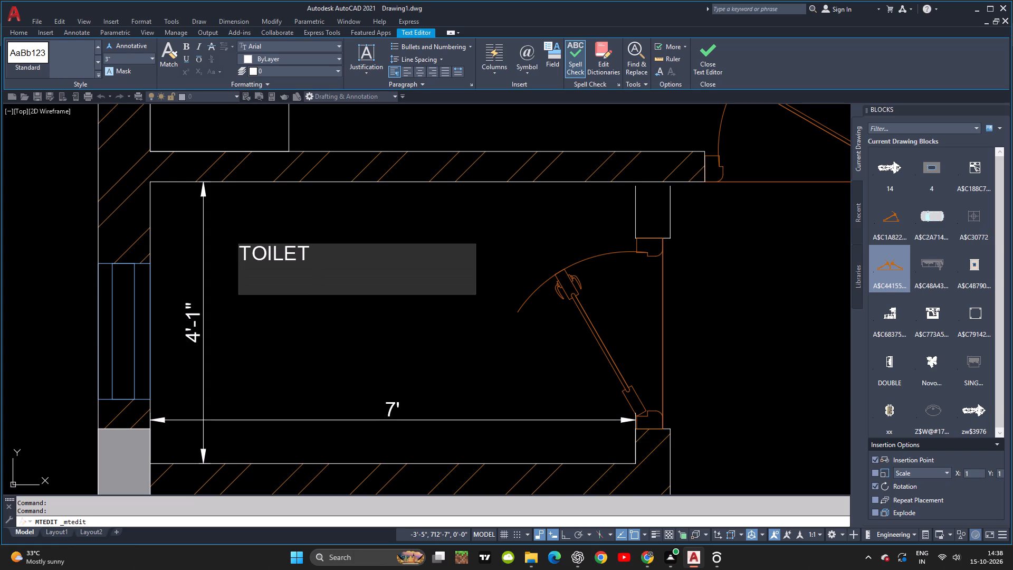
{"action": "type", "text": "7'"}
{"action": "key", "text": "x"}
{"action": "type", "text": "4'1\""}
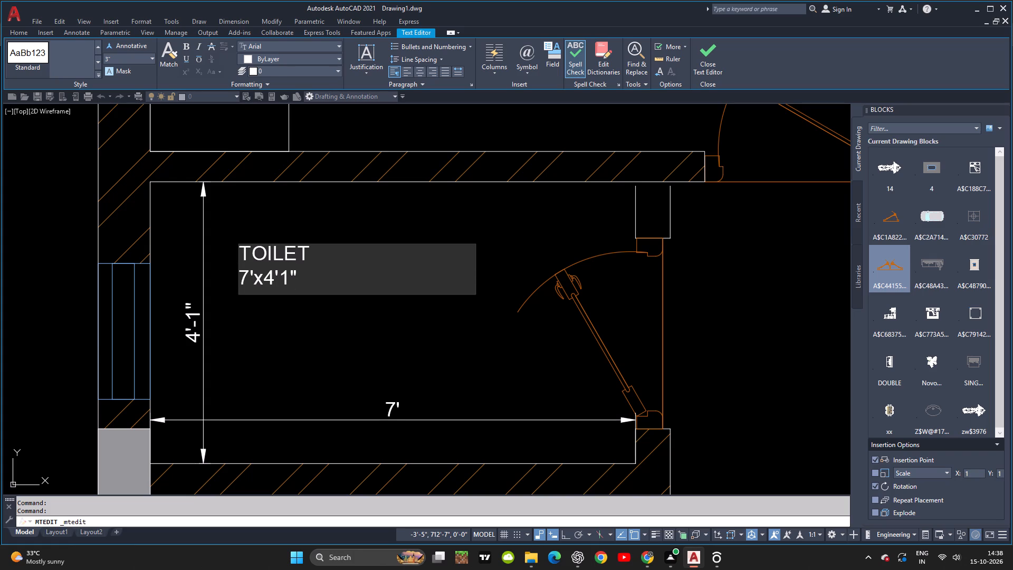
{"action": "left_click", "coordinate": [336, 310]}
Check the area in the 2 BHK reference image and add a text label reading DINING HALL & KITCHENI below the dining table.
{"action": "scroll", "coordinate": [336, 310], "scroll_direction": "down", "scroll_amount": 3}
{"action": "middle_click_drag", "start_coordinate": [338, 327], "coordinate": [302, 317]}
{"action": "middle_click_drag", "start_coordinate": [302, 317], "coordinate": [282, 278]}
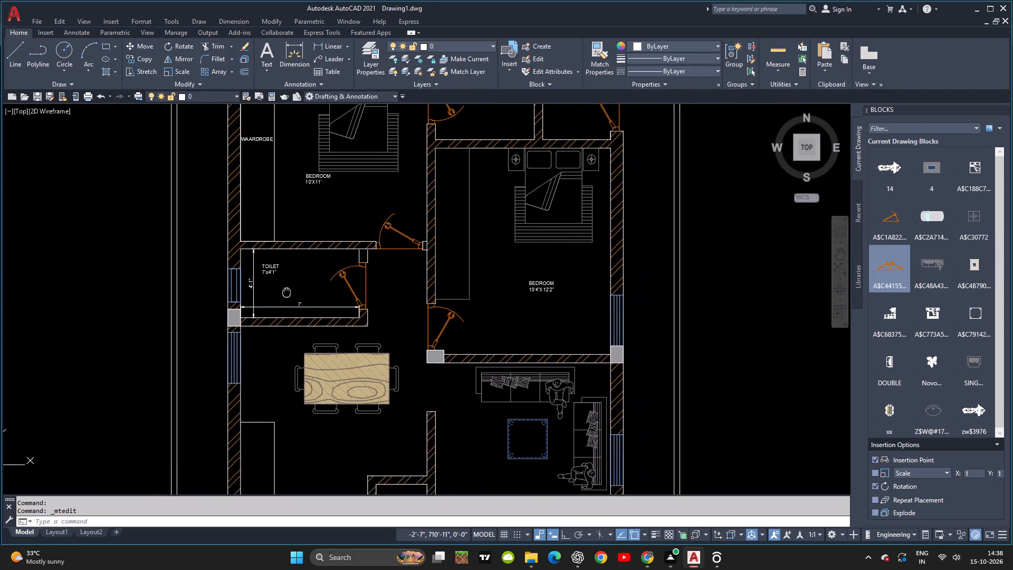
{"action": "middle_click_drag", "start_coordinate": [282, 278], "coordinate": [279, 226]}
{"action": "key", "text": "alt+Tab"}
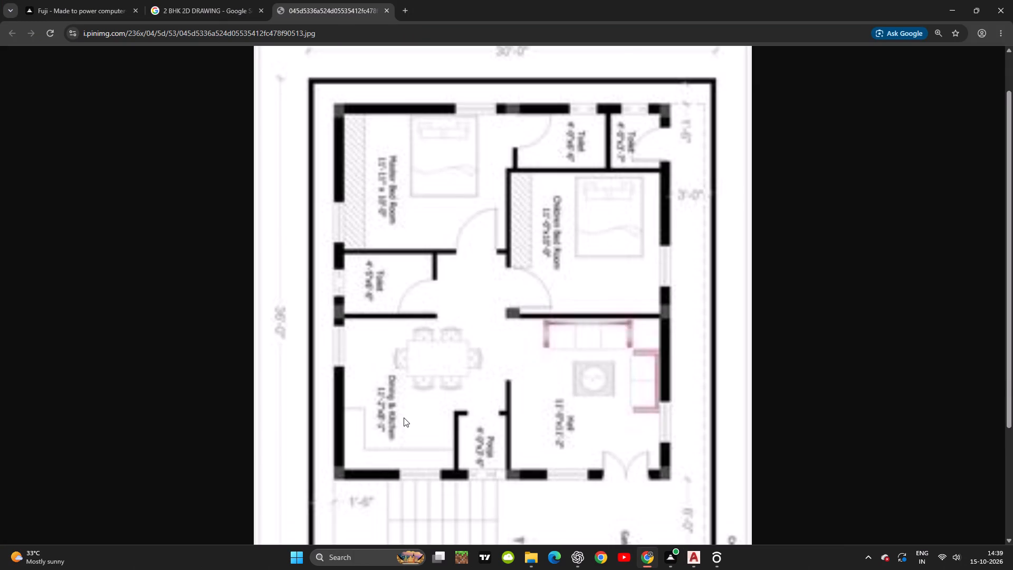
{"action": "key", "text": "alt+Tab"}
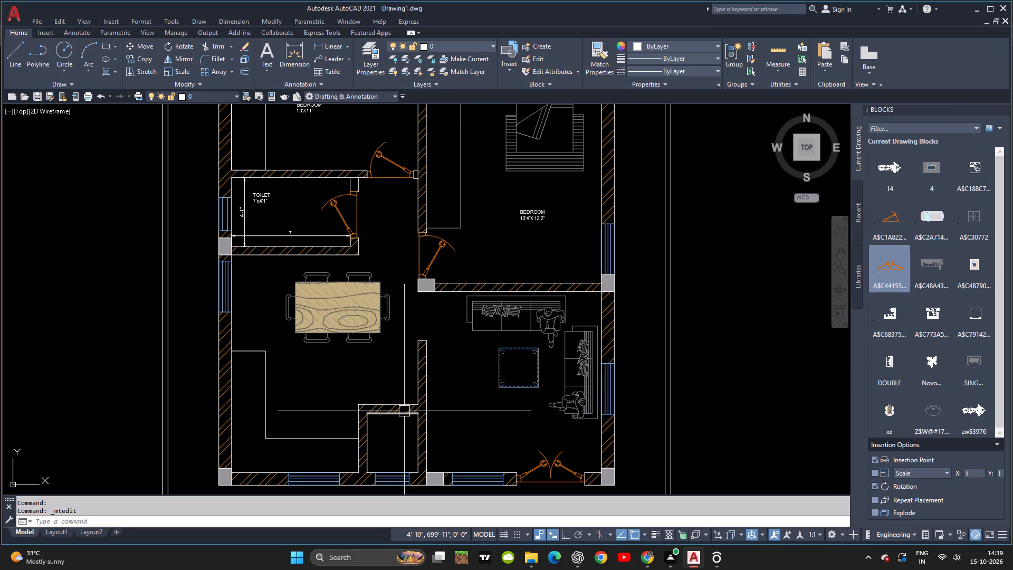
{"action": "scroll", "coordinate": [333, 356], "scroll_direction": "up", "scroll_amount": 1}
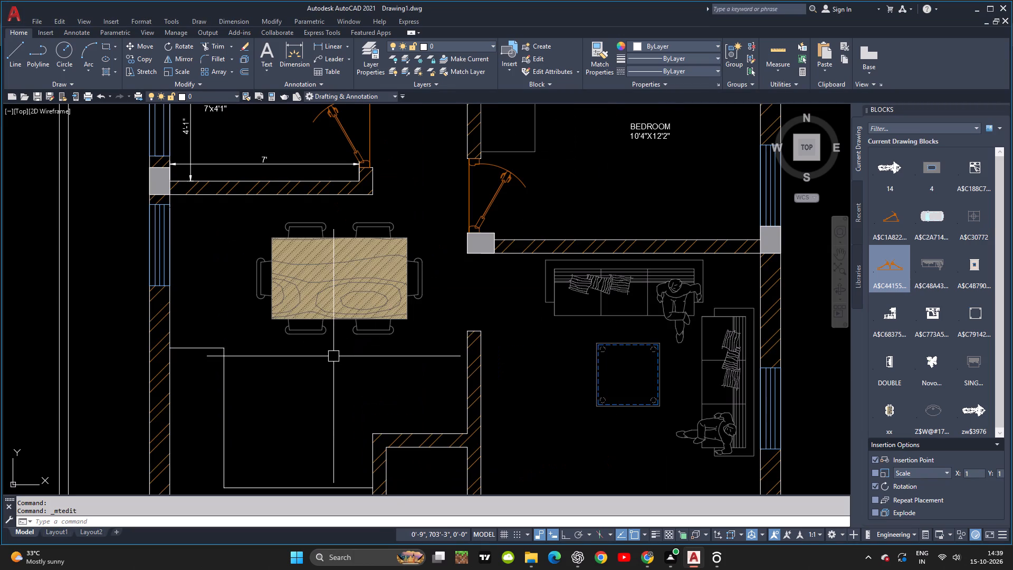
{"action": "key", "text": "t"}
{"action": "key", "text": "space"}
{"action": "left_click", "coordinate": [281, 352]}
{"action": "left_click", "coordinate": [353, 398]}
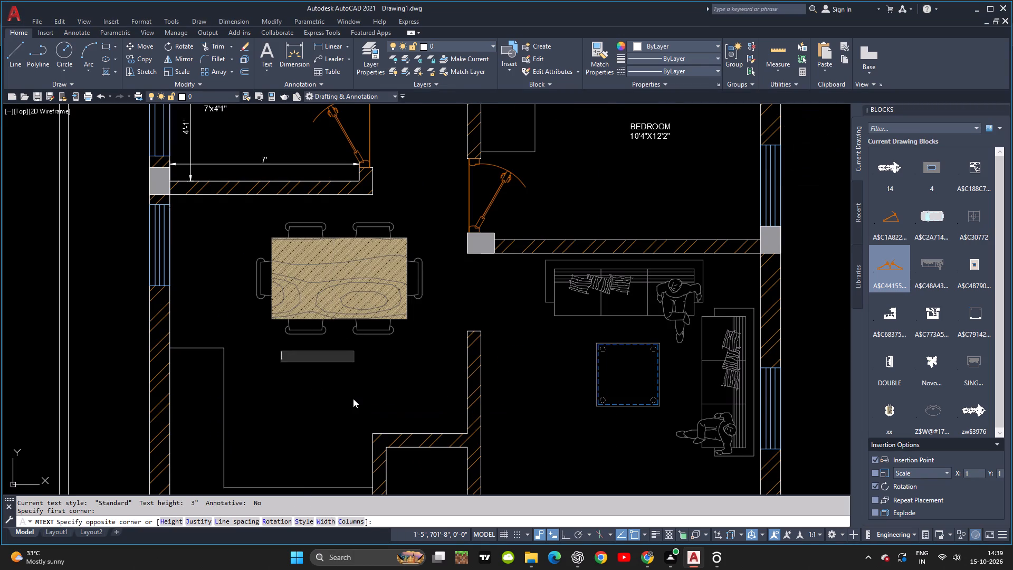
{"action": "type", "text": "dining"}
{"action": "key", "text": "space"}
{"action": "type", "text": "ta"}
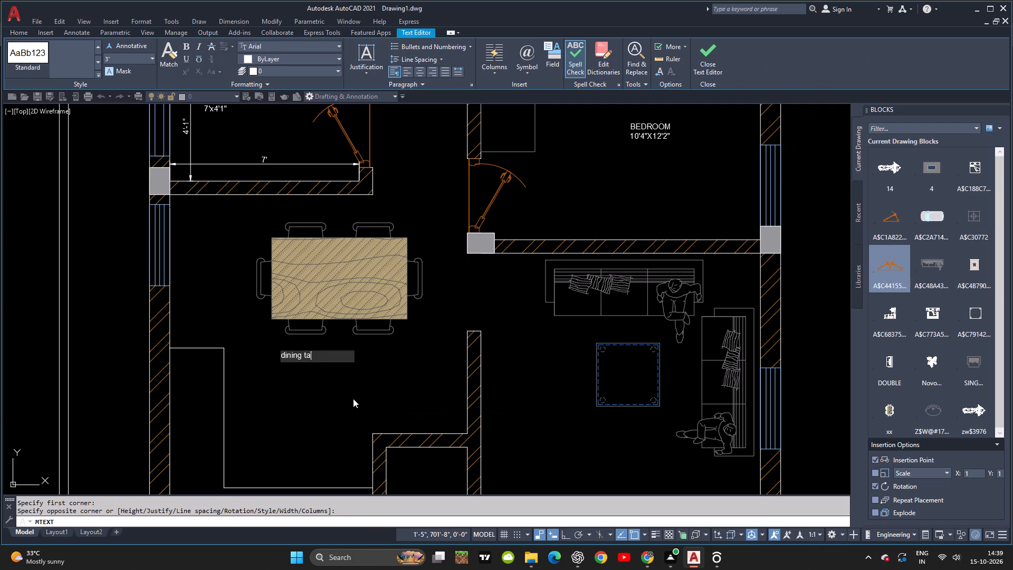
{"action": "key", "text": "BackSpace"}
{"action": "key", "text": "BackSpace"}
{"action": "type", "text": "[]"}
{"action": "key", "text": "BackSpace"}
{"action": "key", "text": "BackSpace"}
{"action": "key", "text": "BackSpace"}
{"action": "key", "text": "BackSpace"}
{"action": "key", "text": "BackSpace"}
{"action": "key", "text": "BackSpace"}
{"action": "key", "text": "BackSpace"}
{"action": "key", "text": "BackSpace"}
{"action": "key", "text": "BackSpace"}
{"action": "key", "text": "BackSpace"}
{"action": "type", "text": "FDINING"}
{"action": "key", "text": "space"}
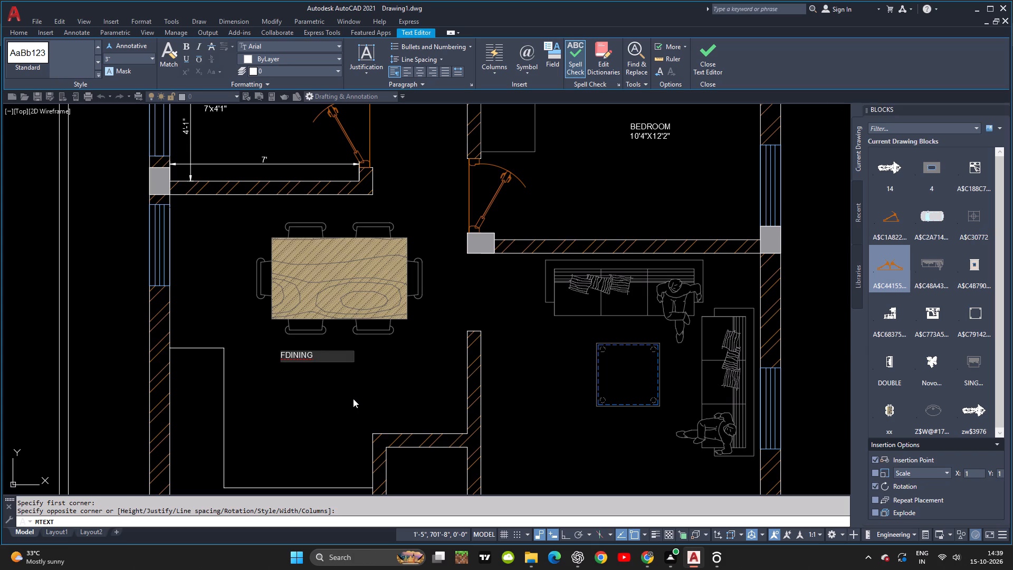
{"action": "type", "text": "HALL"}
{"action": "key", "text": "space"}
{"action": "key", "text": "shift+ampersand"}
{"action": "key", "text": "space"}
{"action": "type", "text": "KITCHEN"}
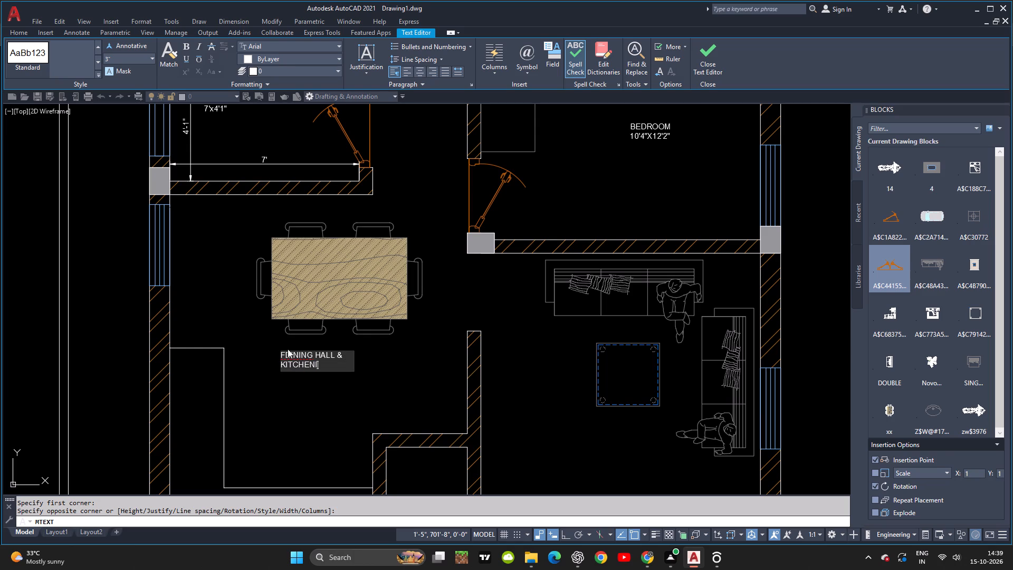
{"action": "key", "text": "i"}
{"action": "left_click", "coordinate": [284, 355]}
{"action": "key", "text": "BackSpace"}
Add an empty line below the dining and kitchen label's text and finish editing, keeping the text.
{"action": "left_click", "coordinate": [326, 367]}
{"action": "key", "text": "space"}
{"action": "key", "text": "Return"}
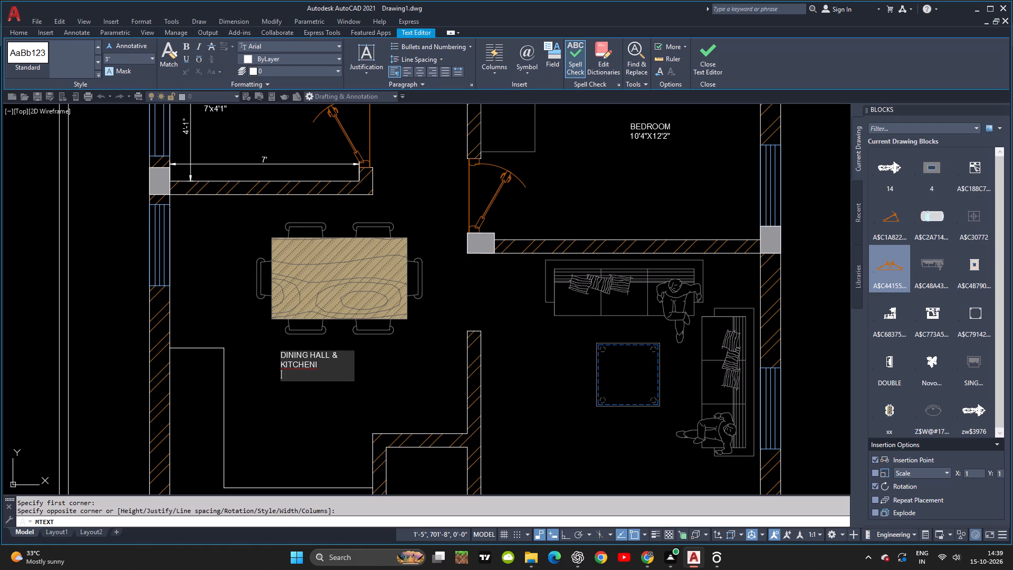
{"action": "key", "text": "Escape"}
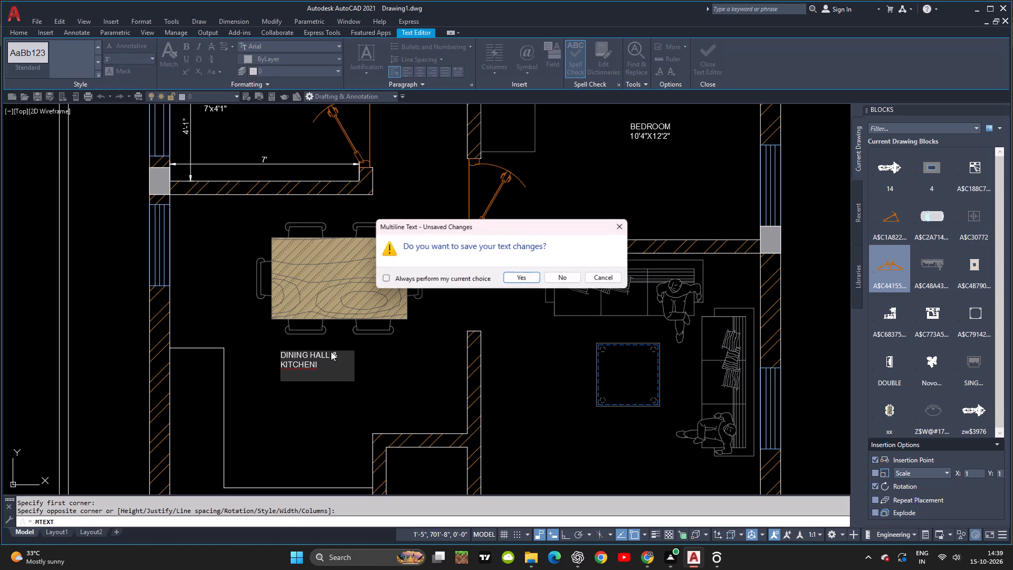
{"action": "key", "text": "d"}
{"action": "key", "text": "a"}
{"action": "left_click", "coordinate": [327, 395]}
{"action": "key", "text": "Escape"}
{"action": "key", "text": "Escape"}
{"action": "left_click", "coordinate": [328, 395]}
{"action": "key", "text": "plus"}
{"action": "key", "text": "Escape"}
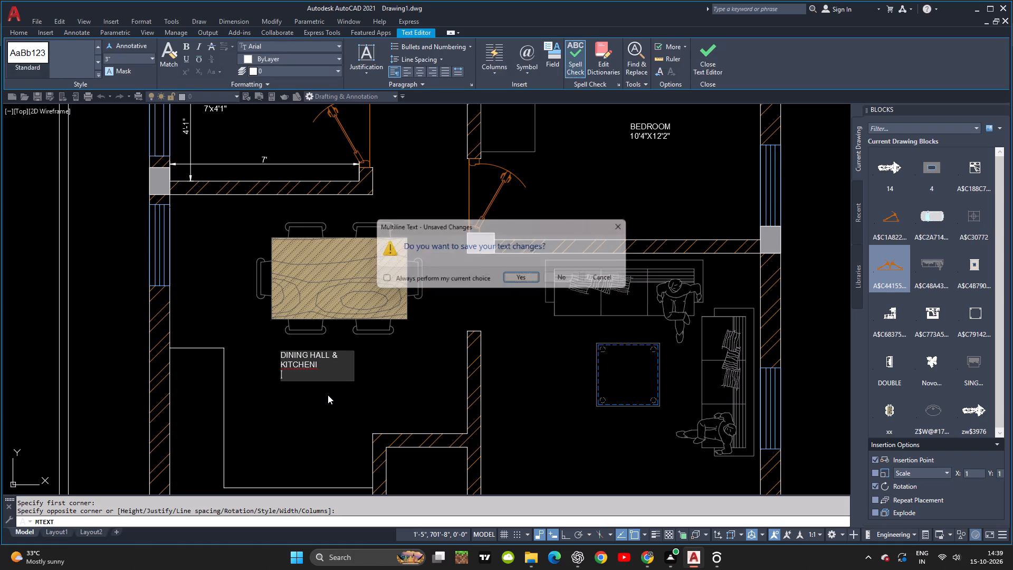
{"action": "left_click", "coordinate": [328, 395]}
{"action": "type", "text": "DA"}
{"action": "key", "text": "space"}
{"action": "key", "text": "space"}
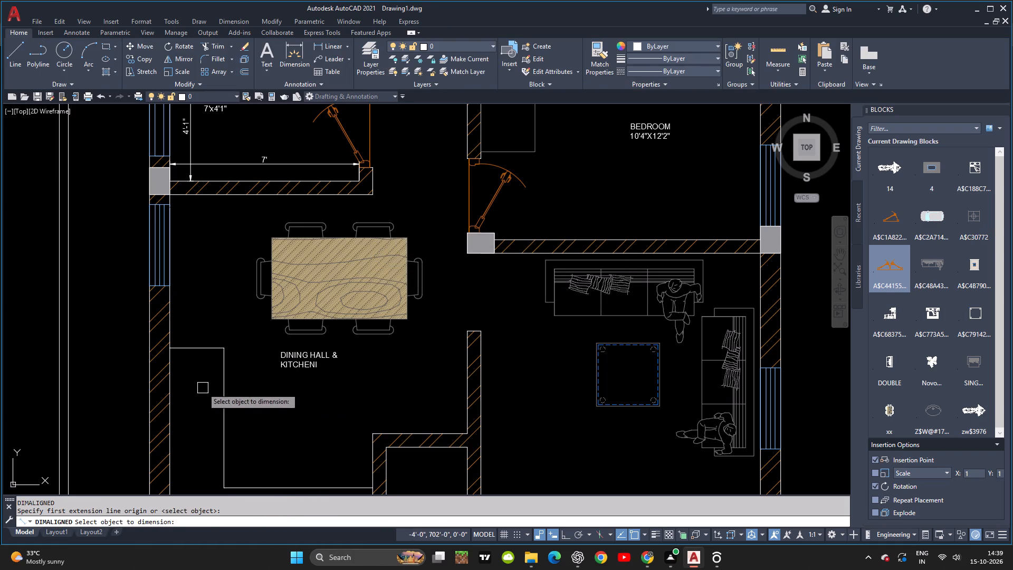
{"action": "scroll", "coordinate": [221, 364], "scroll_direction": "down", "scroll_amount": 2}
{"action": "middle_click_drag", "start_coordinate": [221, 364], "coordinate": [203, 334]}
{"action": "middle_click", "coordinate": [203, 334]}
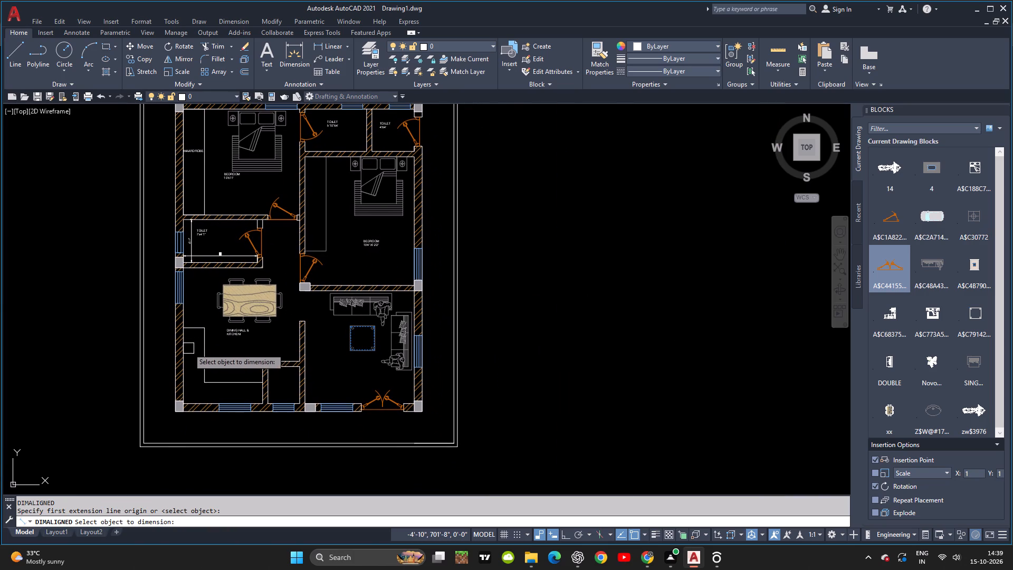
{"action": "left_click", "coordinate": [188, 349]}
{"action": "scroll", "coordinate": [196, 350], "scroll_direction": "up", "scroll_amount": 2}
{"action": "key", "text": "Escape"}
Add a vertical aligned dimension between the upper and lower inner wall faces of the dining and kitchen area, beside the table.
{"action": "key", "text": "space"}
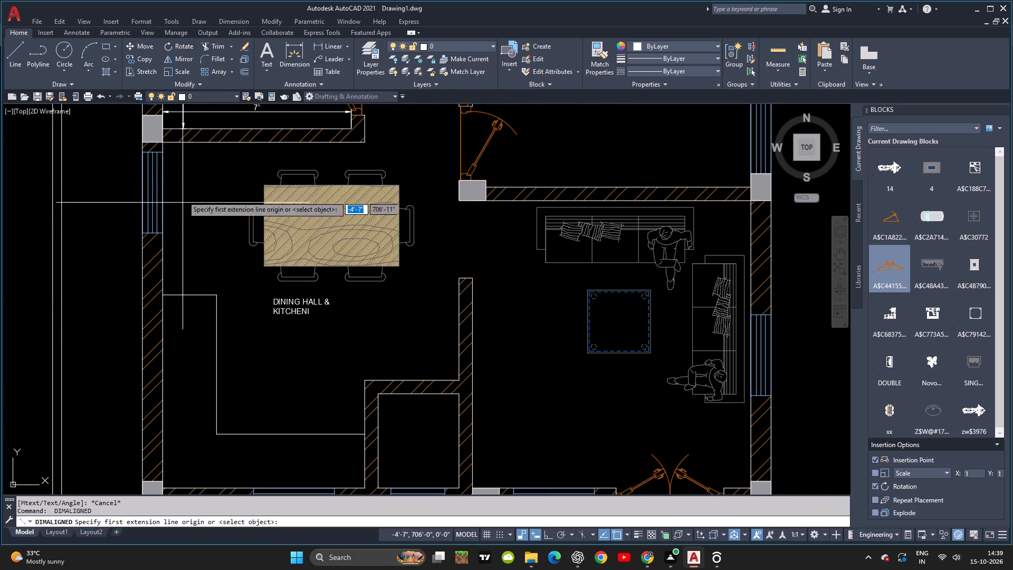
{"action": "key", "text": "ctrl+F5"}
{"action": "key", "text": "space"}
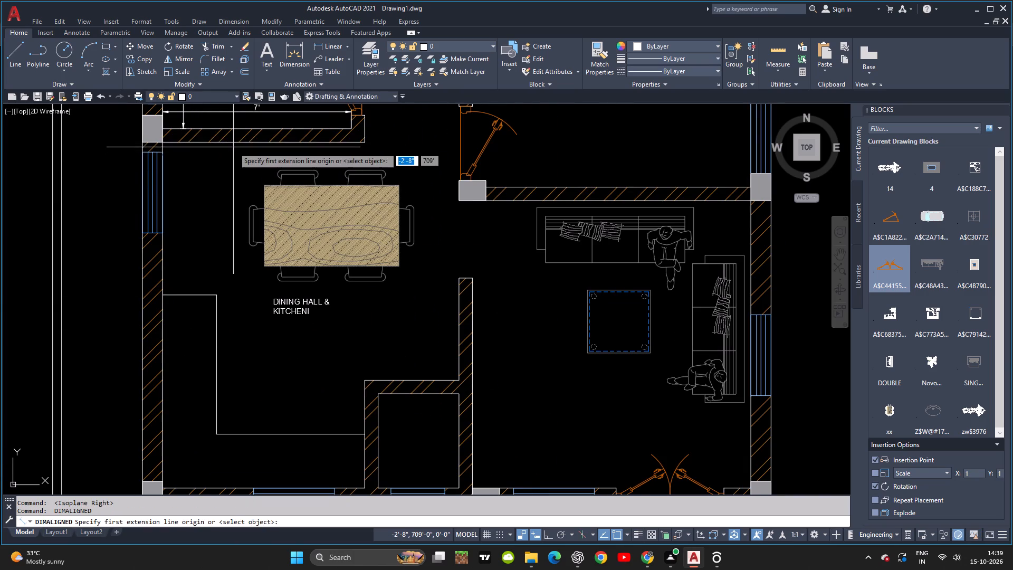
{"action": "left_click", "coordinate": [233, 144]}
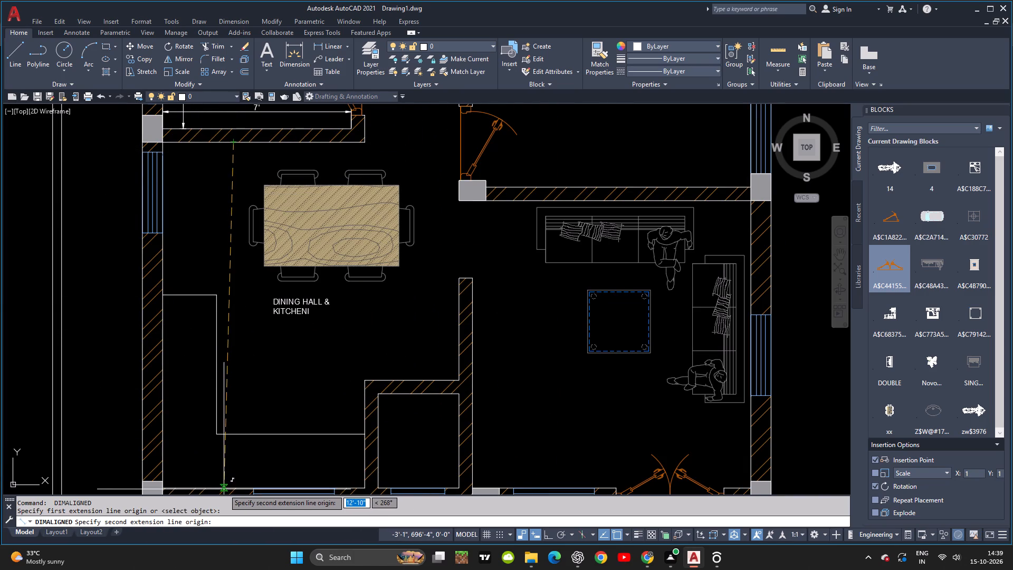
{"action": "left_click", "coordinate": [232, 491]}
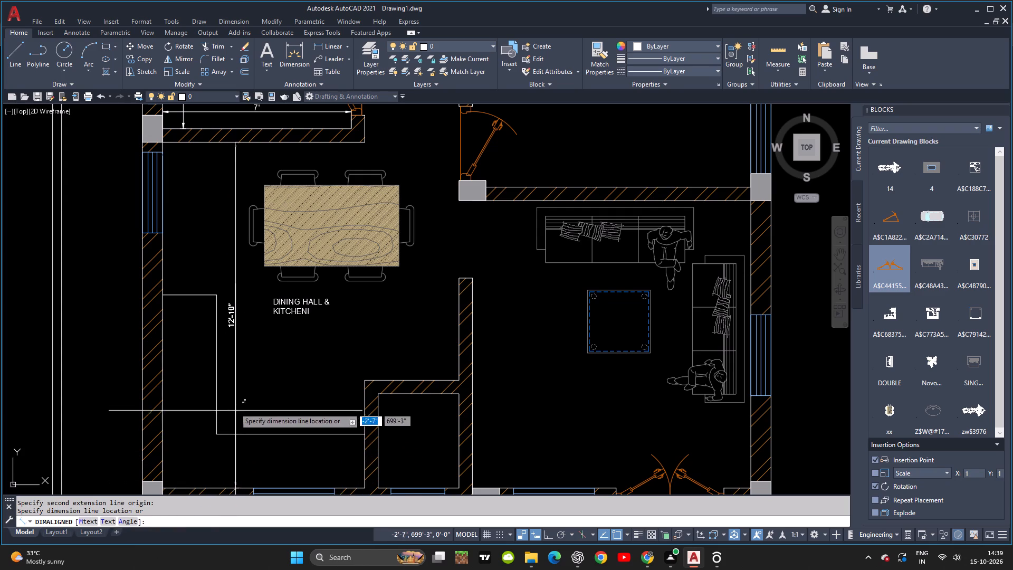
{"action": "key", "text": "9"}
{"action": "left_click", "coordinate": [233, 397]}
Add a horizontal aligned dimension across the dining and kitchen area, below its label, between the inner faces of the side walls.
{"action": "key", "text": "space"}
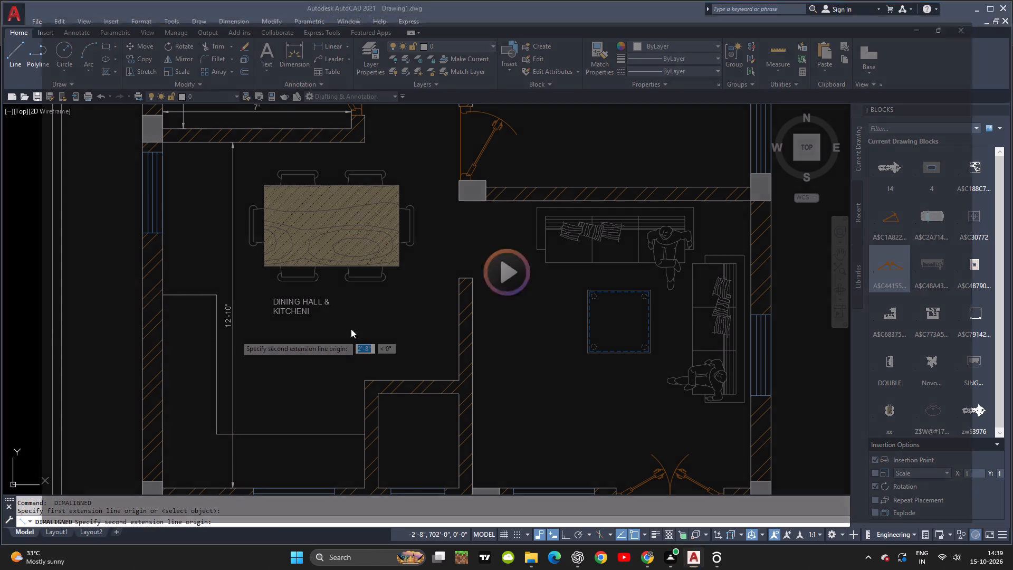
{"action": "left_click", "coordinate": [1012, 0]}
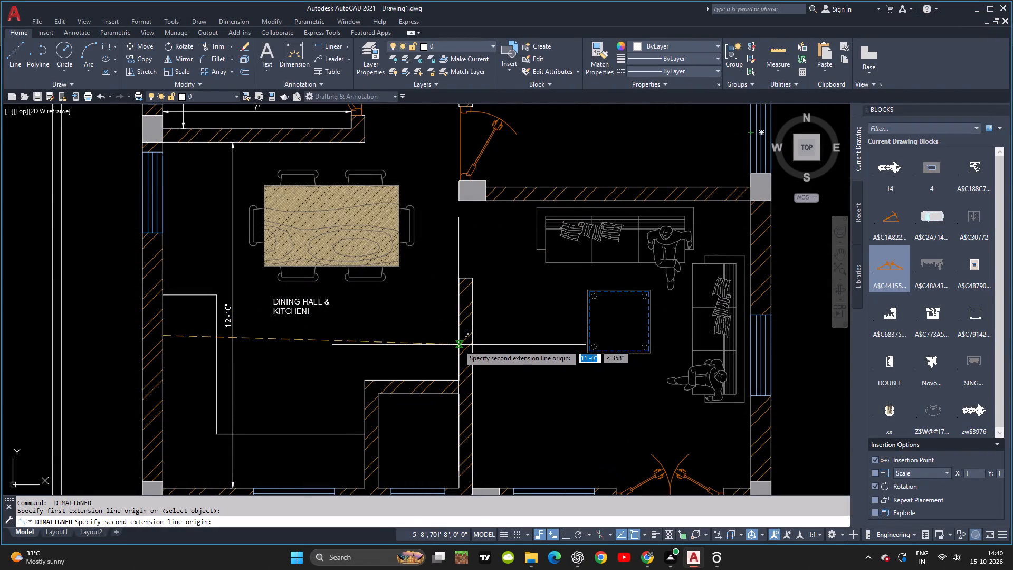
{"action": "left_click", "coordinate": [457, 338]}
{"action": "left_click", "coordinate": [409, 338]}
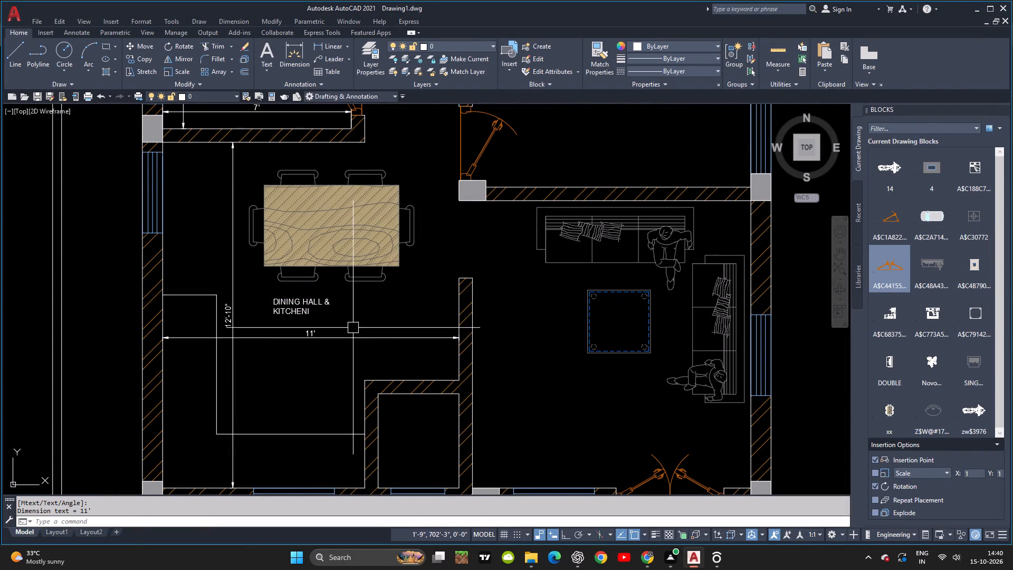
Correct the label below the dining table to read DINING HALL & KITCHEN.
{"action": "double_click", "coordinate": [302, 306]}
{"action": "scroll", "coordinate": [302, 306], "scroll_direction": "up", "scroll_amount": 3}
{"action": "key", "text": "p"}
{"action": "left_click", "coordinate": [327, 313]}
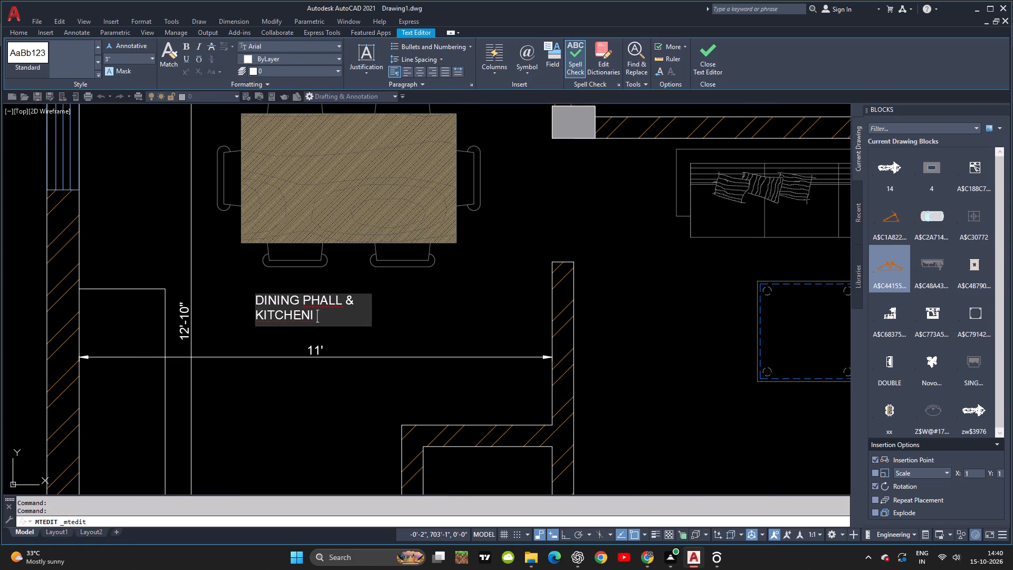
{"action": "key", "text": "BackSpace"}
{"action": "key", "text": "BackSpace"}
{"action": "key", "text": "space"}
{"action": "key", "text": "Up"}
{"action": "key", "text": "BackSpace"}
{"action": "key", "text": "Down"}
{"action": "key", "text": "Right"}
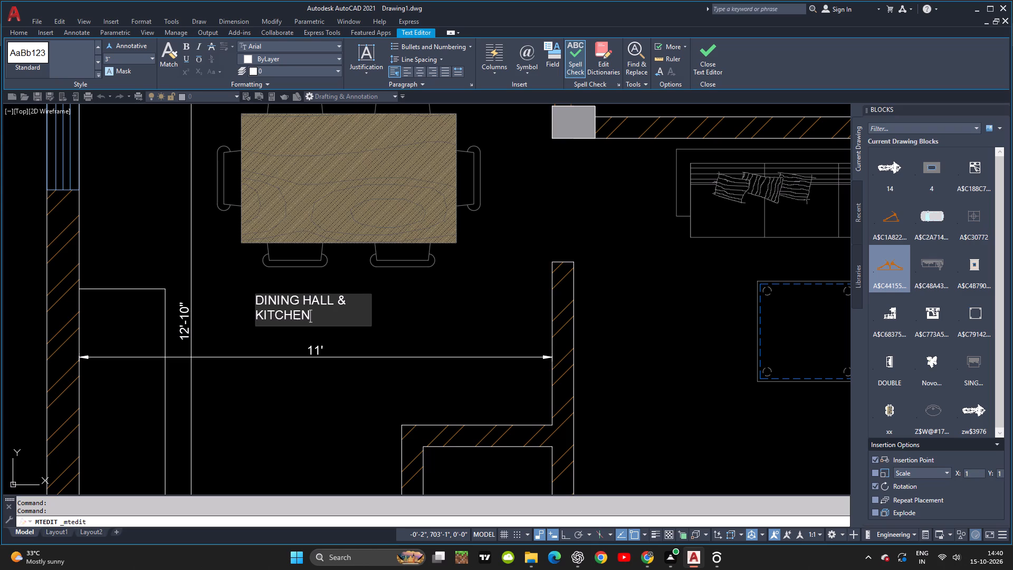
Add the size 11'X12'10" as the last line of the dining and kitchen label and finish editing, keeping the text.
{"action": "key", "text": "Return"}
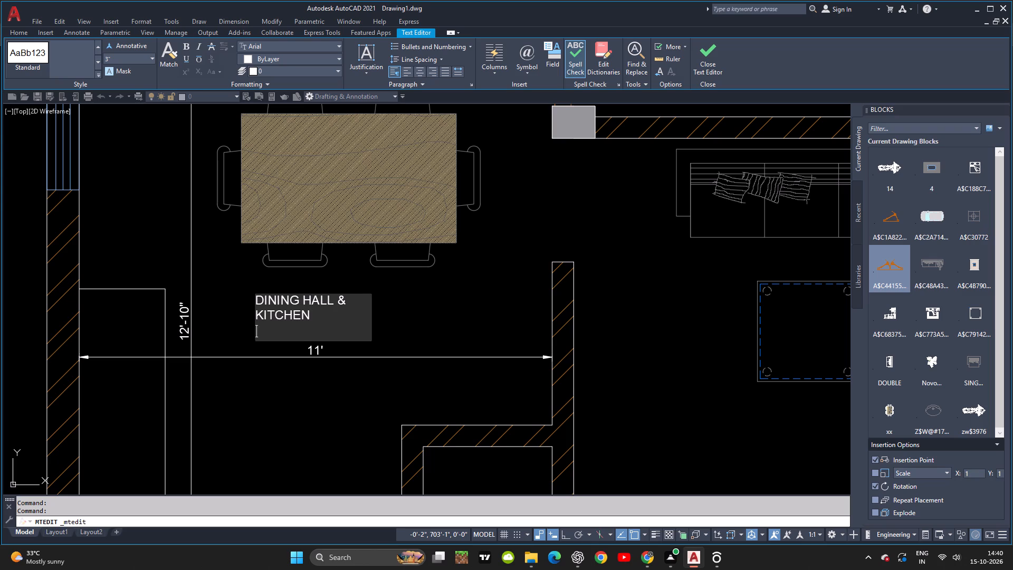
{"action": "type", "text": "11'"}
{"action": "key", "text": "x"}
{"action": "type", "text": "12'10"}
{"action": "key", "text": "shift+quotedbl"}
{"action": "key", "text": "Escape"}
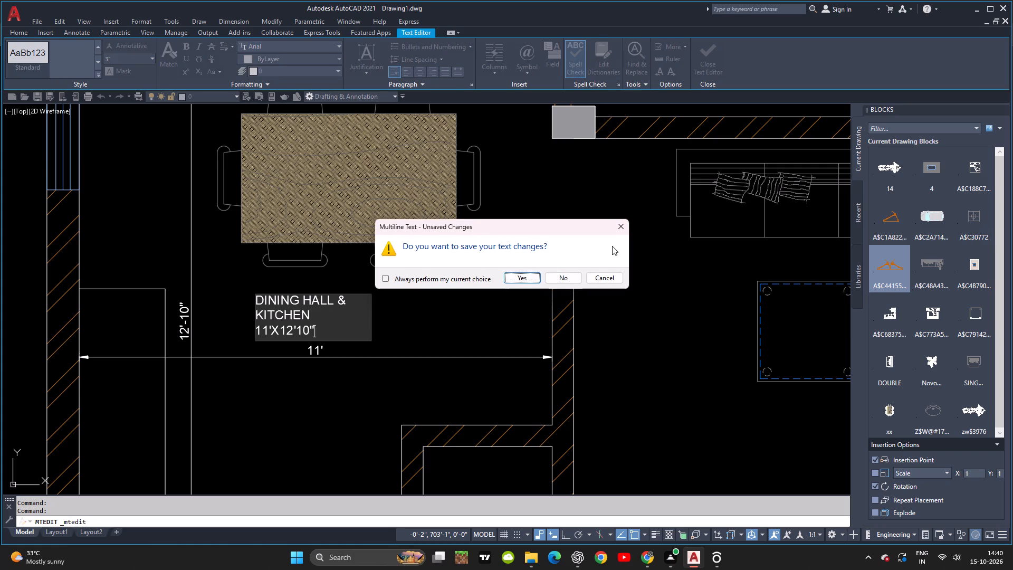
{"action": "left_click", "coordinate": [625, 227]}
{"action": "left_click", "coordinate": [452, 305]}
Delete the vertical and horizontal dimensions in the dining and kitchen area.
{"action": "scroll", "coordinate": [451, 305], "scroll_direction": "down", "scroll_amount": 1}
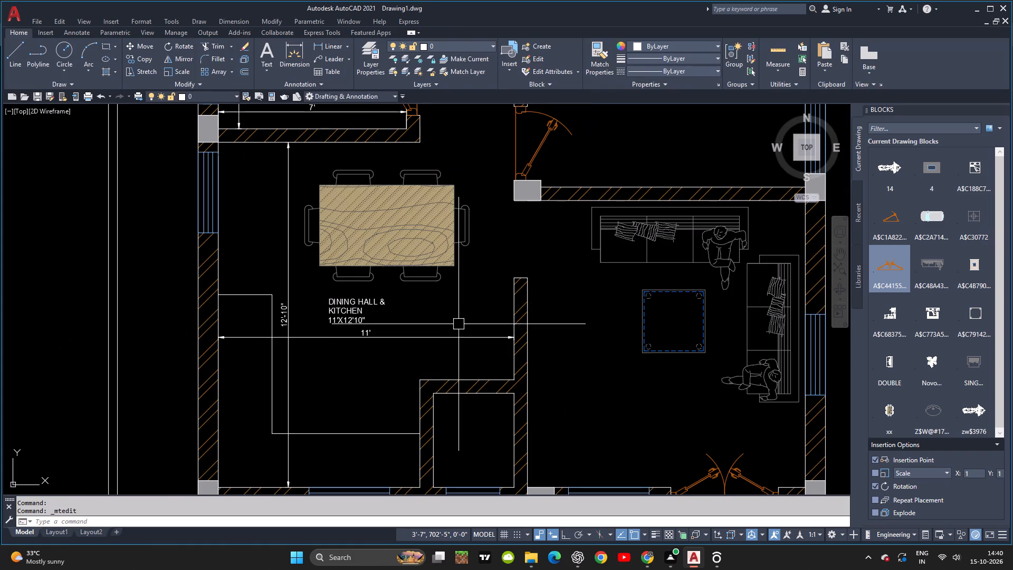
{"action": "middle_click_drag", "start_coordinate": [551, 368], "coordinate": [406, 305]}
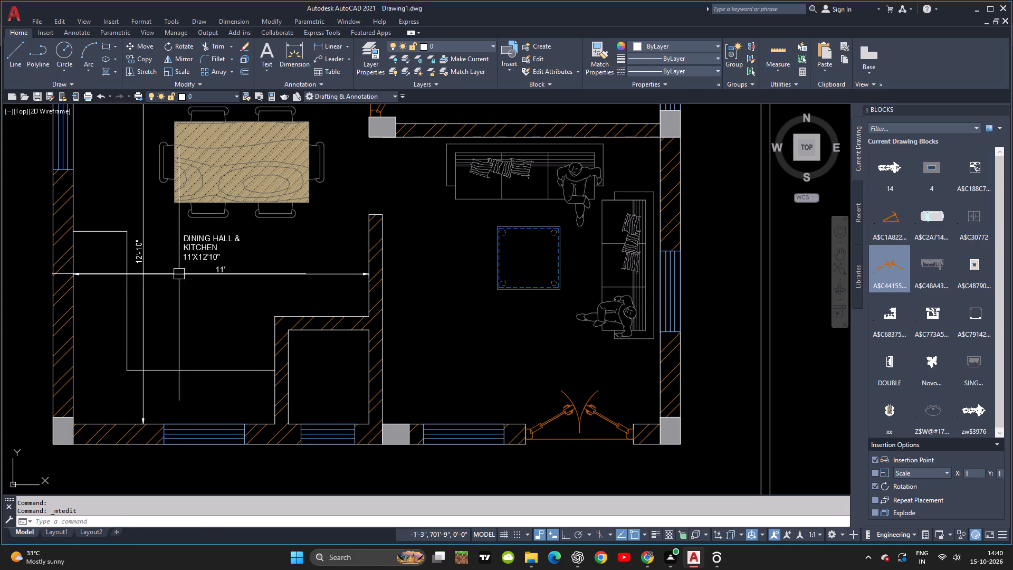
{"action": "left_click", "coordinate": [158, 258]}
{"action": "left_click", "coordinate": [138, 293]}
{"action": "key", "text": "Delete"}
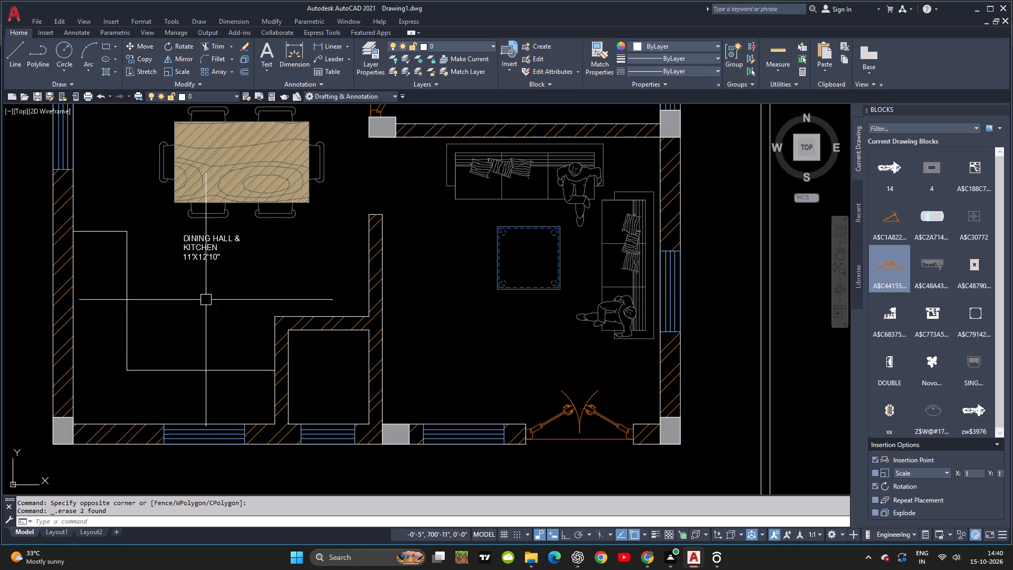
Add a vertical aligned dimension in the sofa room, left of the sofas, between the inner faces of the upper and lower walls.
{"action": "scroll", "coordinate": [214, 296], "scroll_direction": "down", "scroll_amount": 1}
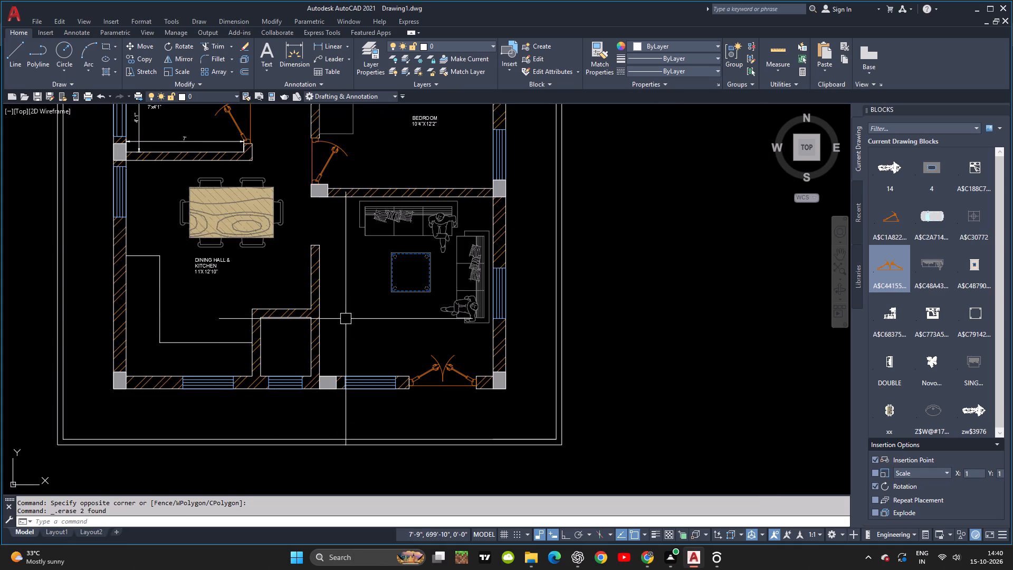
{"action": "key", "text": "d"}
{"action": "key", "text": "a"}
{"action": "key", "text": "space"}
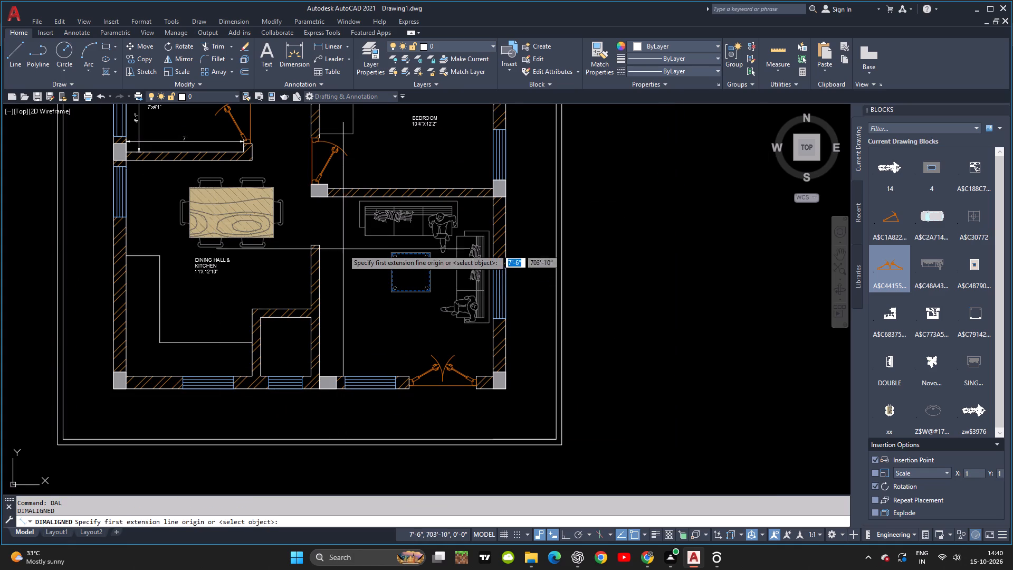
{"action": "left_click", "coordinate": [348, 198]}
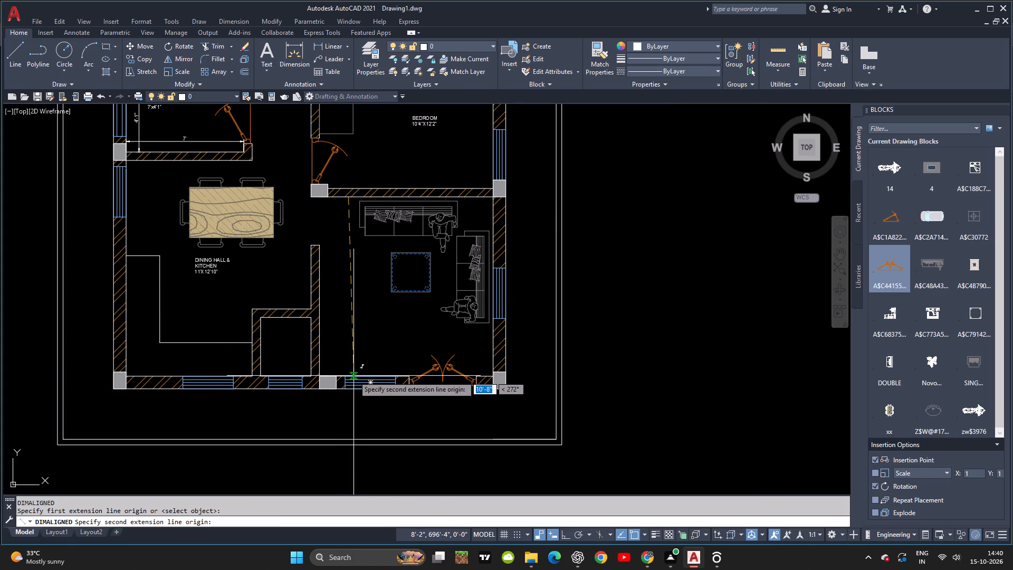
{"action": "left_click", "coordinate": [351, 377]}
{"action": "left_click", "coordinate": [348, 349]}
{"action": "scroll", "coordinate": [347, 329], "scroll_direction": "up", "scroll_amount": 2}
Add a horizontal aligned dimension across the sofa room, just above the double entrance door, between the inner side wall faces.
{"action": "key", "text": "space"}
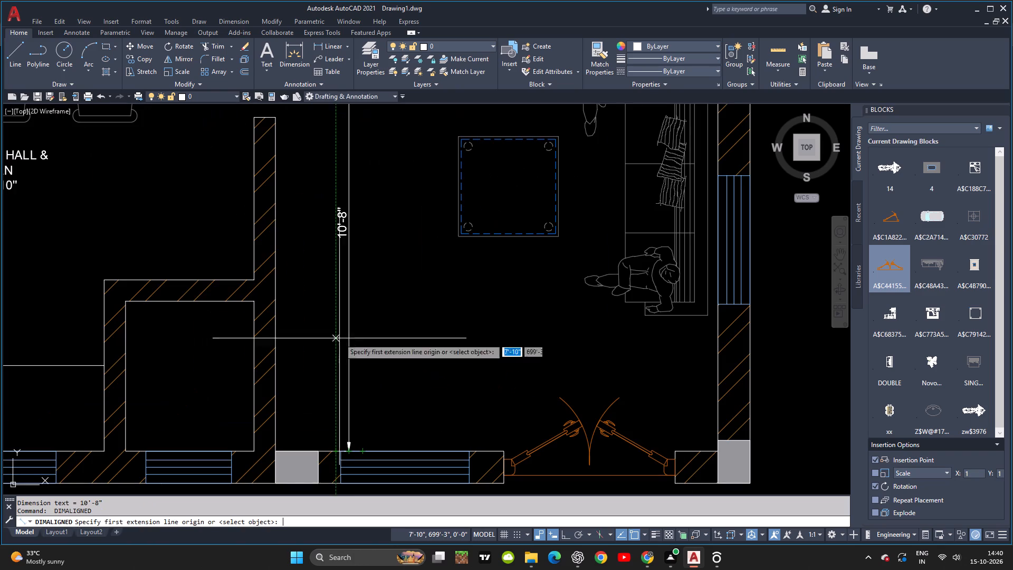
{"action": "left_click", "coordinate": [278, 379]}
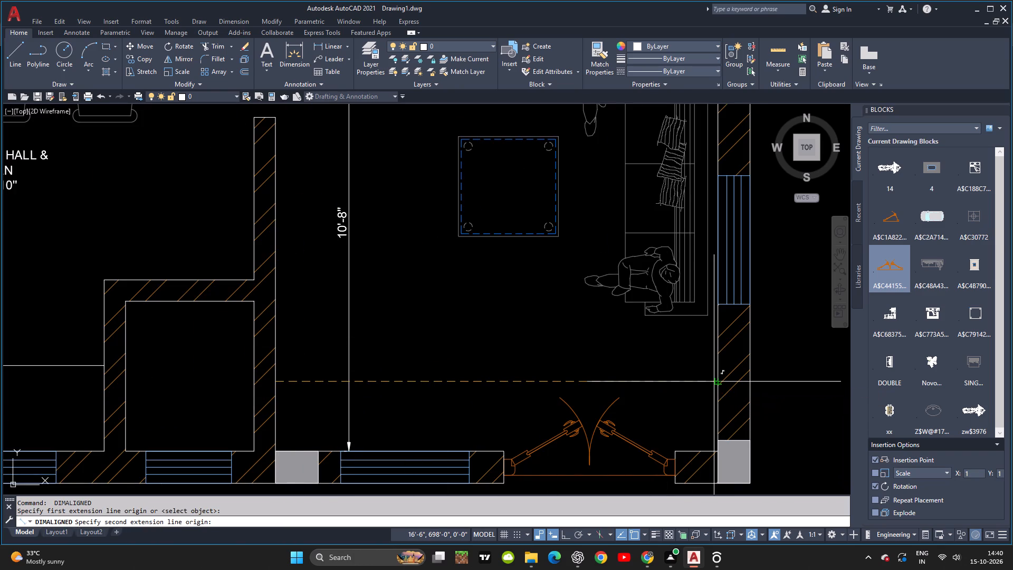
{"action": "left_click", "coordinate": [714, 382]}
{"action": "left_click", "coordinate": [610, 376]}
{"action": "key", "text": "Escape"}
{"action": "key", "text": "Escape"}
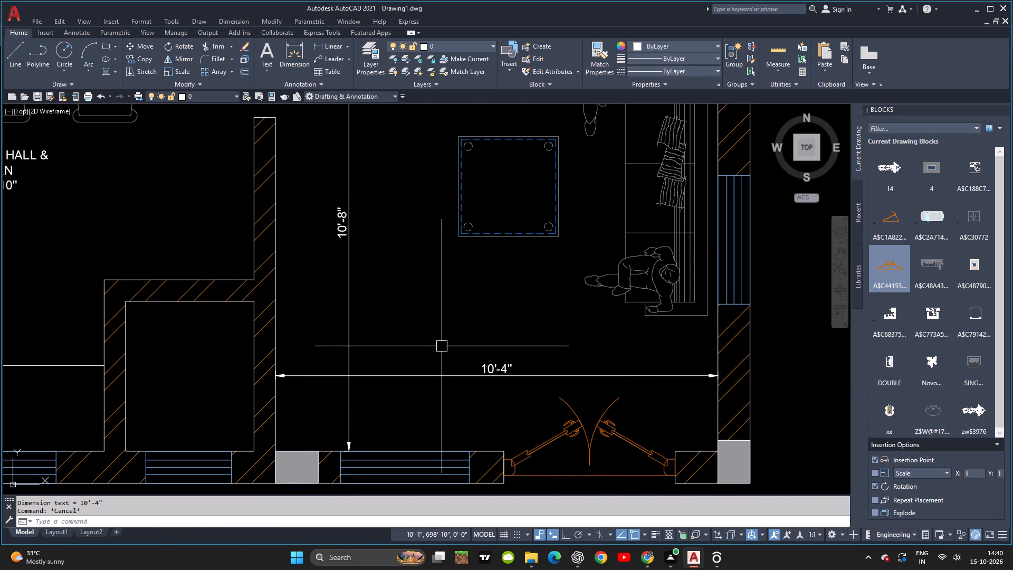
Add a text label reading DRAWING HALL in the sofa room, below the centre table.
{"action": "key", "text": "t"}
{"action": "key", "text": "space"}
{"action": "left_click", "coordinate": [413, 310]}
{"action": "left_click", "coordinate": [516, 338]}
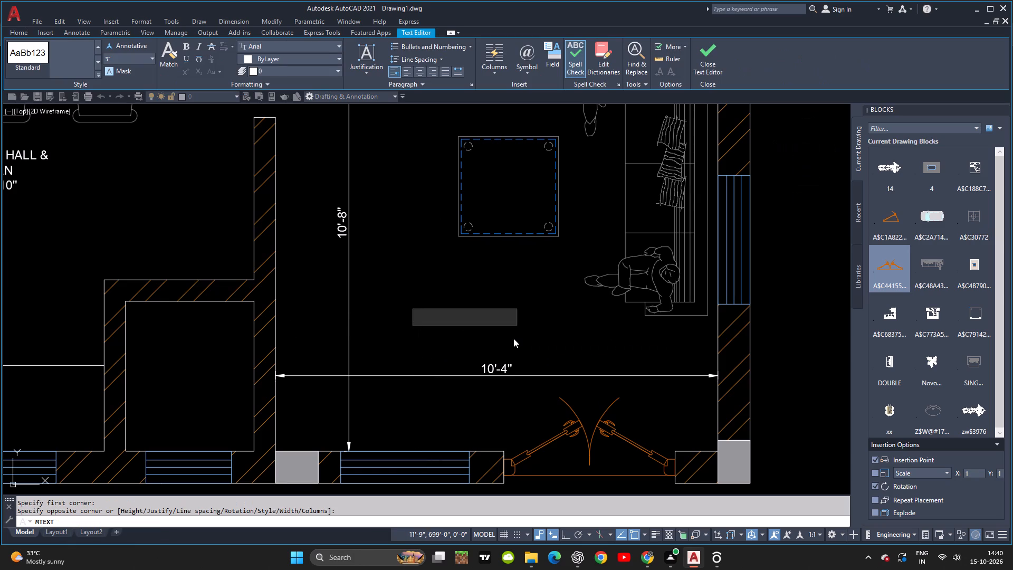
{"action": "type", "text": "DRAWING HALL"}
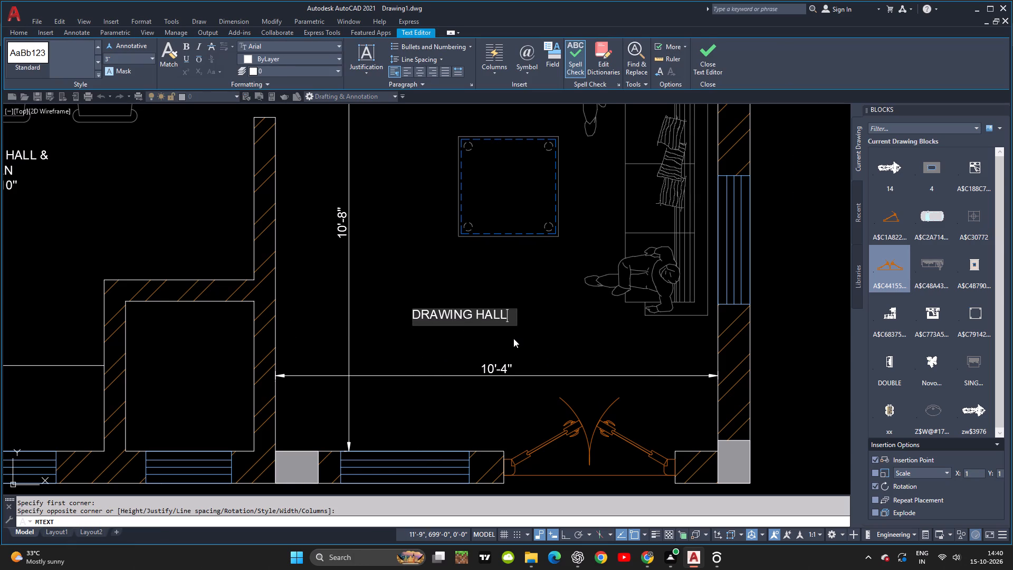
Add the size 10'4"X10'8" as a second line of the DRAWING HALL label and finish editing, keeping the text.
{"action": "key", "text": "Return"}
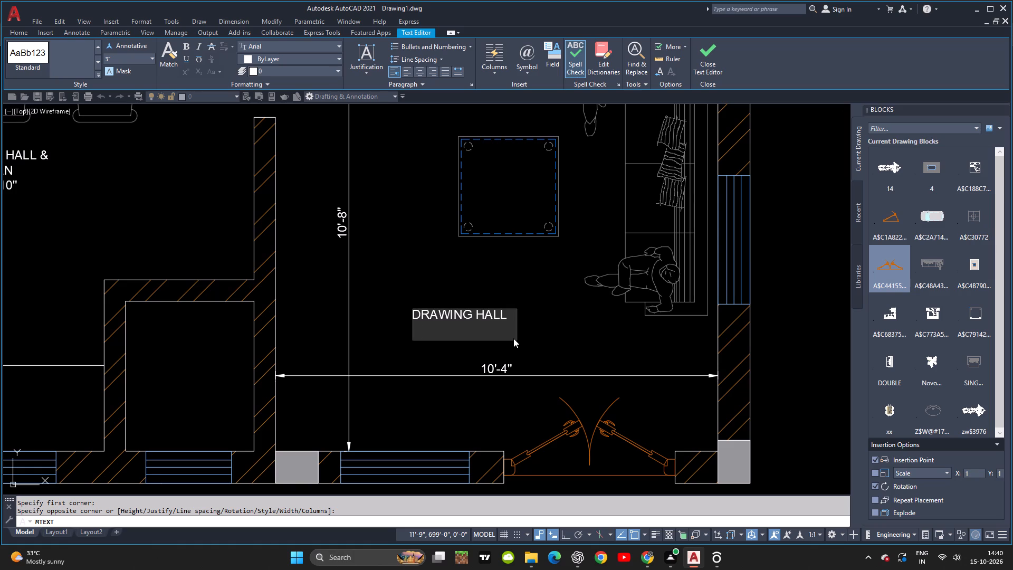
{"action": "type", "text": "10'"}
{"action": "type", "text": "4\""}
{"action": "key", "text": "x"}
{"action": "key", "text": "1"}
{"action": "key", "text": "0"}
{"action": "type", "text": "'8"}
{"action": "key", "text": "shift+quotedbl"}
{"action": "key", "text": "Escape"}
{"action": "left_click", "coordinate": [624, 221]}
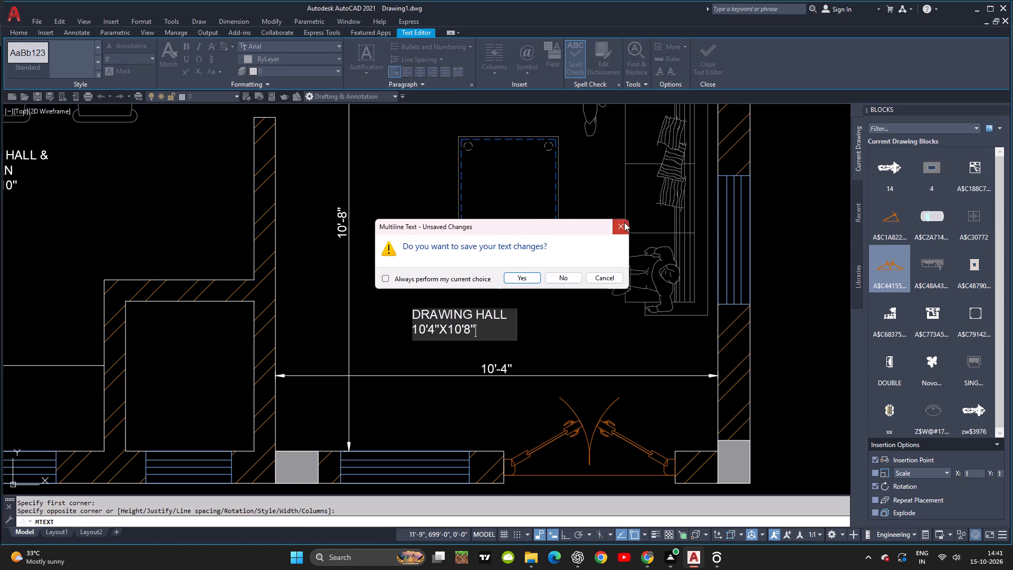
{"action": "left_click", "coordinate": [589, 306]}
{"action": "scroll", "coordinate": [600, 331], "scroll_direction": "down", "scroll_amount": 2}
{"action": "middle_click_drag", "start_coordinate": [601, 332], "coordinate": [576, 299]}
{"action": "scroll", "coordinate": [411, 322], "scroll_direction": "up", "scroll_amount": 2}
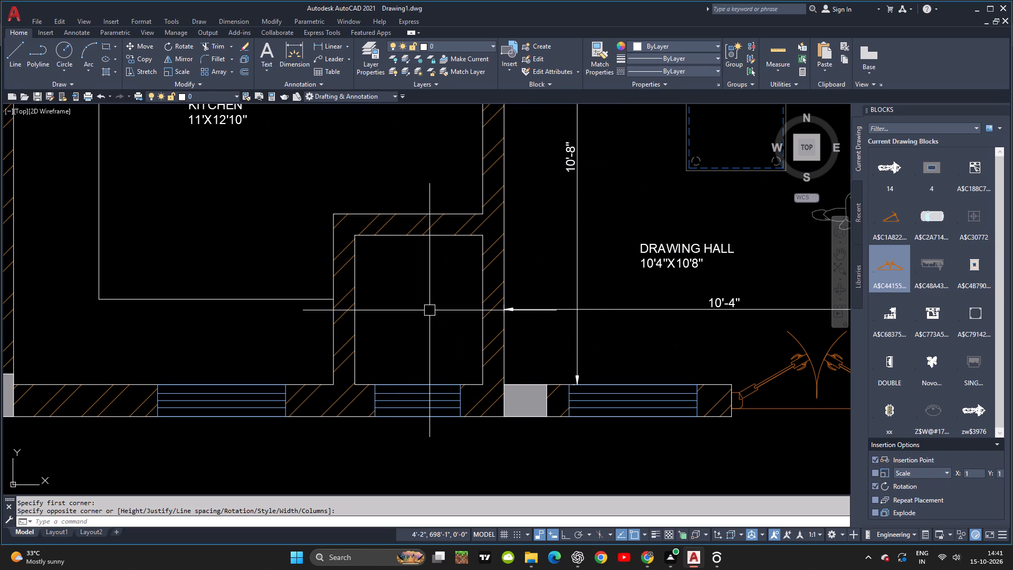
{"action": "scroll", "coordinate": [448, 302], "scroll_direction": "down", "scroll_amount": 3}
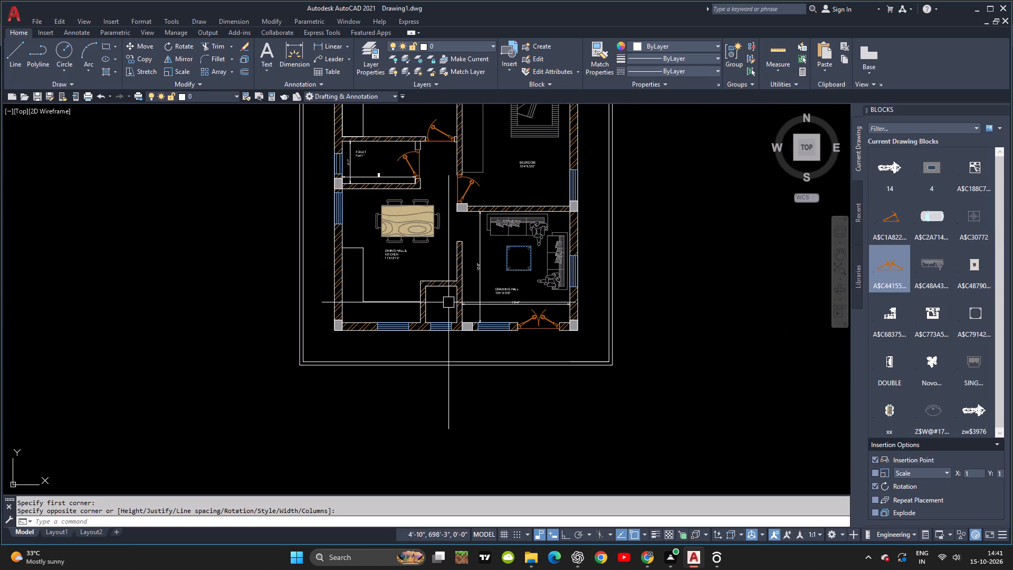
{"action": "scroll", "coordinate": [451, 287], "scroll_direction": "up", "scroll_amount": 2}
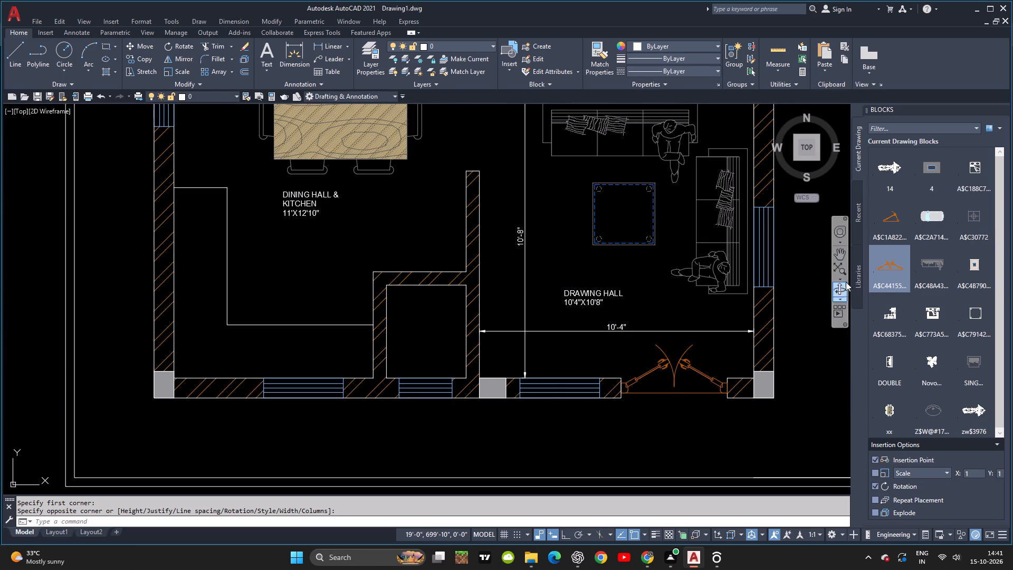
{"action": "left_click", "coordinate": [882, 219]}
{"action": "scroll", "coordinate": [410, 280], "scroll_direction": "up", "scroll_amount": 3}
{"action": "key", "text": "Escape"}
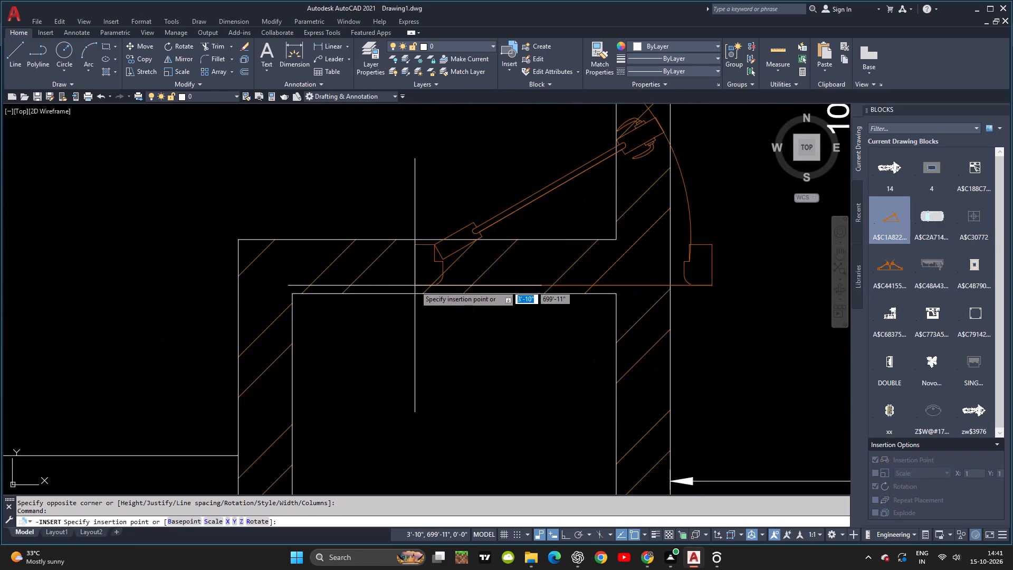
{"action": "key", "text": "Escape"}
Draw a vertical jamb line across the hatched upper wall of the small room, near the wall's left corner.
{"action": "key", "text": "l"}
{"action": "key", "text": "space"}
{"action": "left_click", "coordinate": [326, 293]}
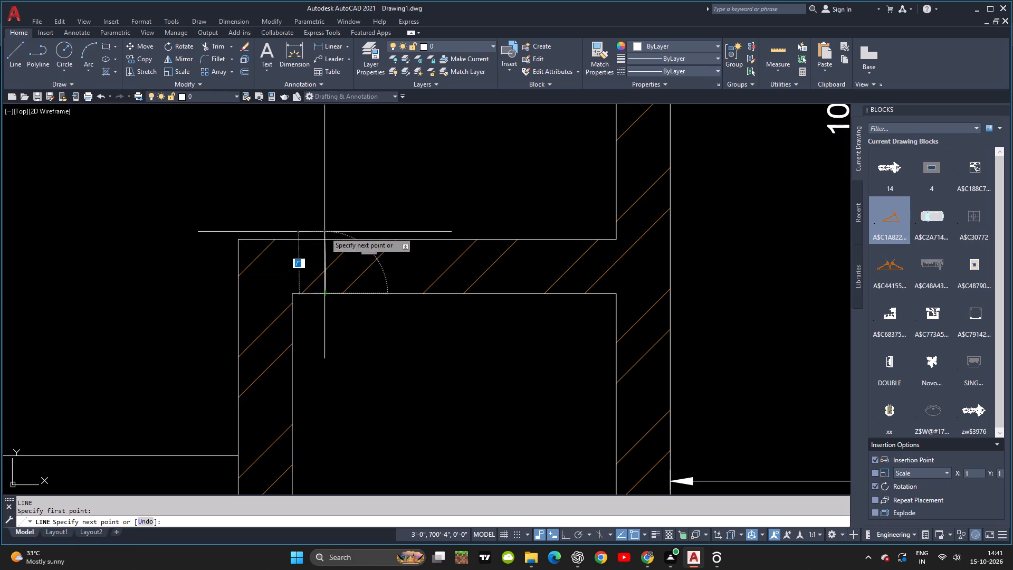
{"action": "left_click", "coordinate": [329, 240]}
{"action": "key", "text": "Escape"}
{"action": "key", "text": "Escape"}
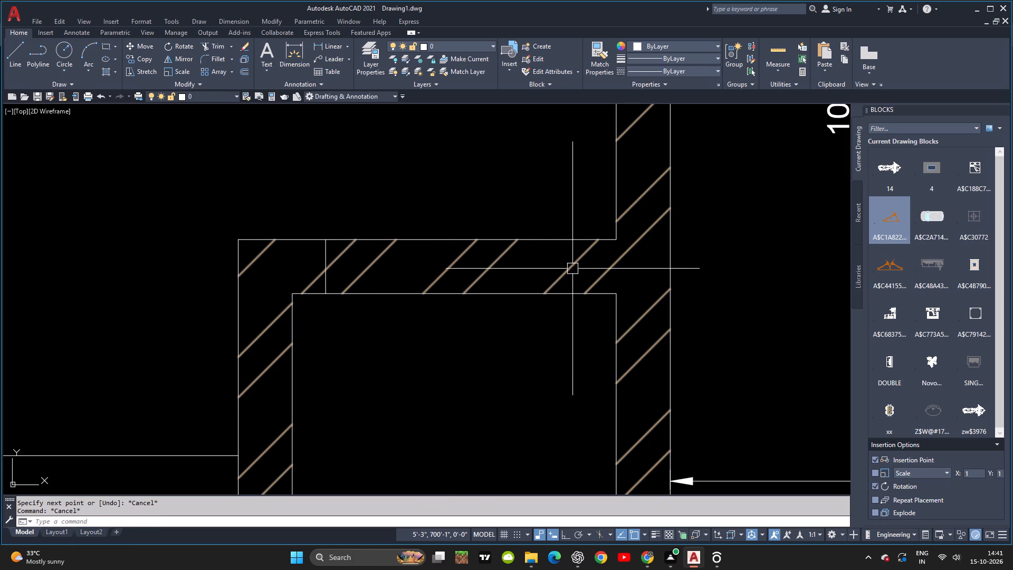
Insert the single-door block A$C1A822... on the jamb line in the small room's upper wall, without rotation.
{"action": "key", "text": "i"}
{"action": "key", "text": "space"}
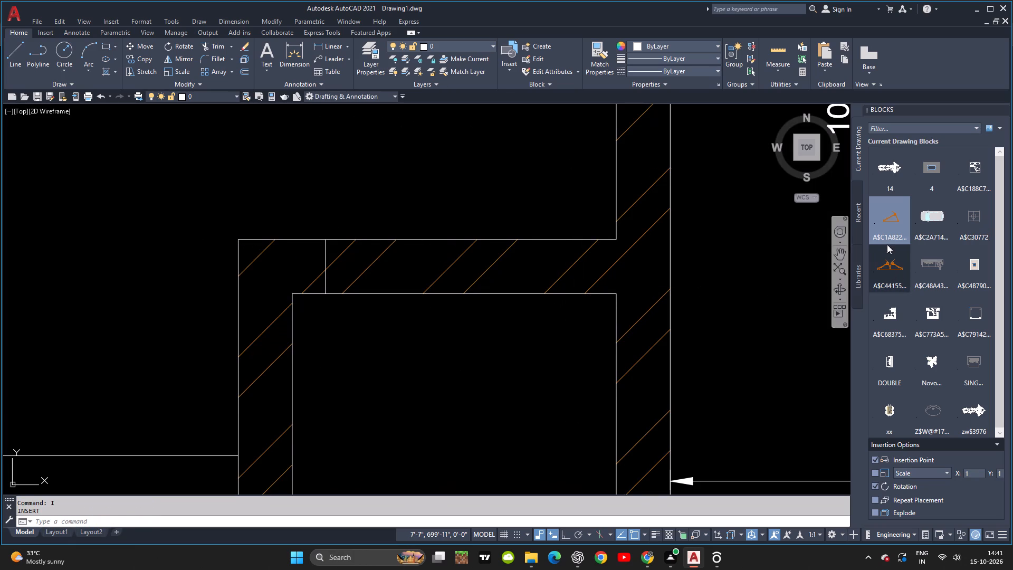
{"action": "left_click", "coordinate": [887, 244]}
{"action": "key", "text": "Escape"}
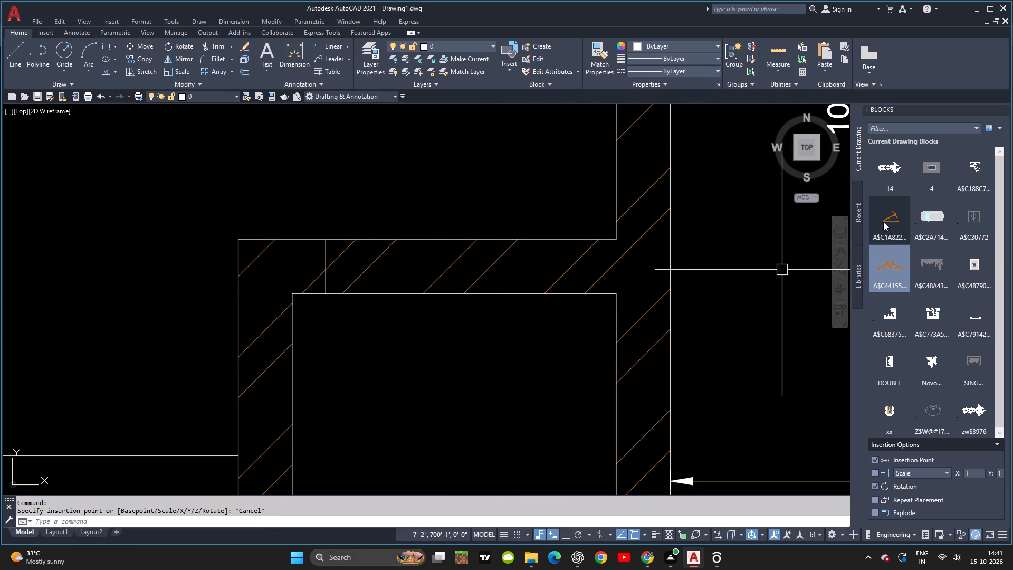
{"action": "left_click", "coordinate": [883, 222]}
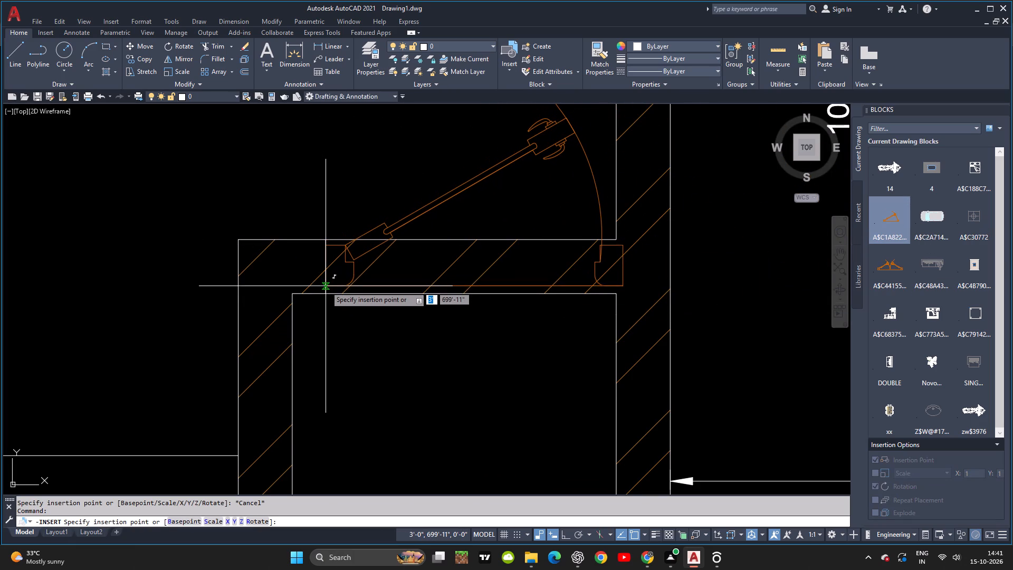
{"action": "left_click", "coordinate": [326, 288]}
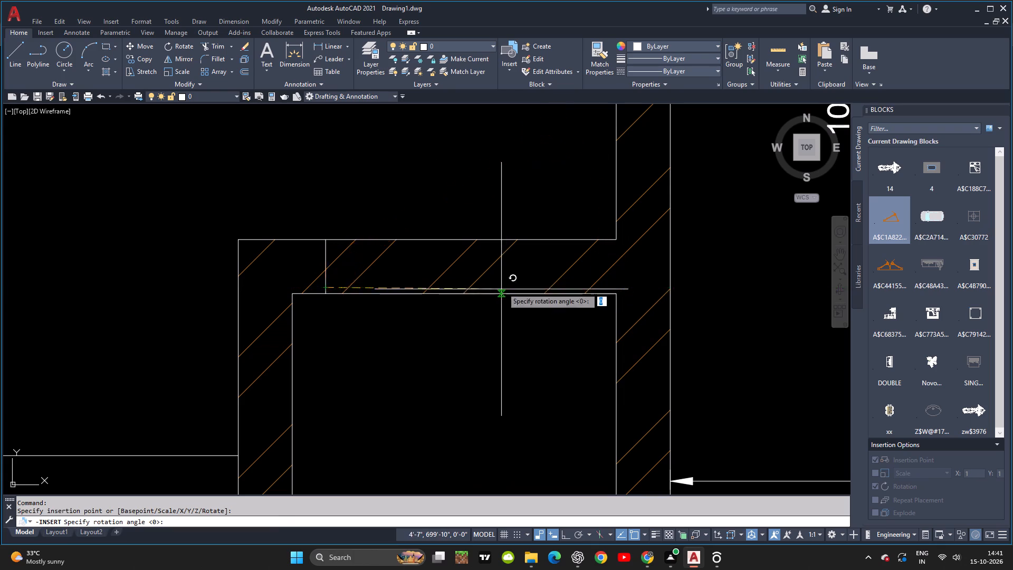
{"action": "left_click", "coordinate": [740, 288]}
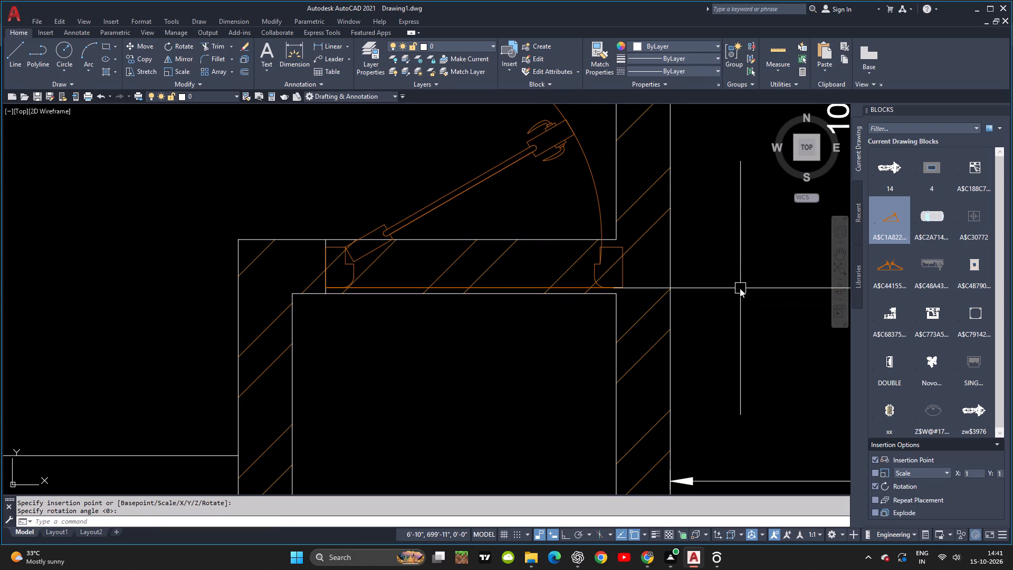
Nudge the inserted door with its jamb line left along the wall so it sits within the small room's width.
{"action": "left_click", "coordinate": [461, 198]}
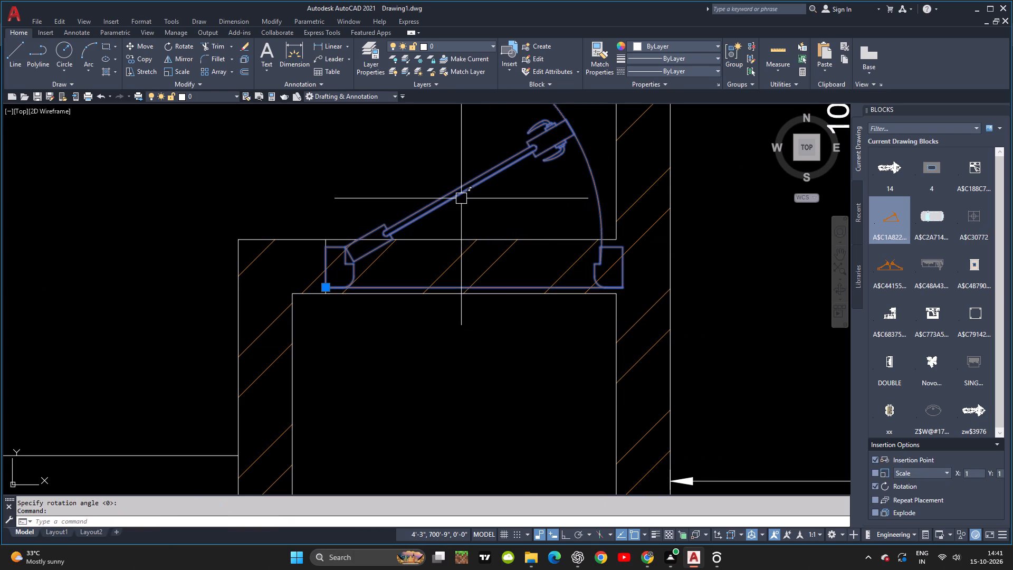
{"action": "key", "text": "ctrl+Left"}
{"action": "key", "text": "ctrl+Left"}
{"action": "key", "text": "ctrl+Left"}
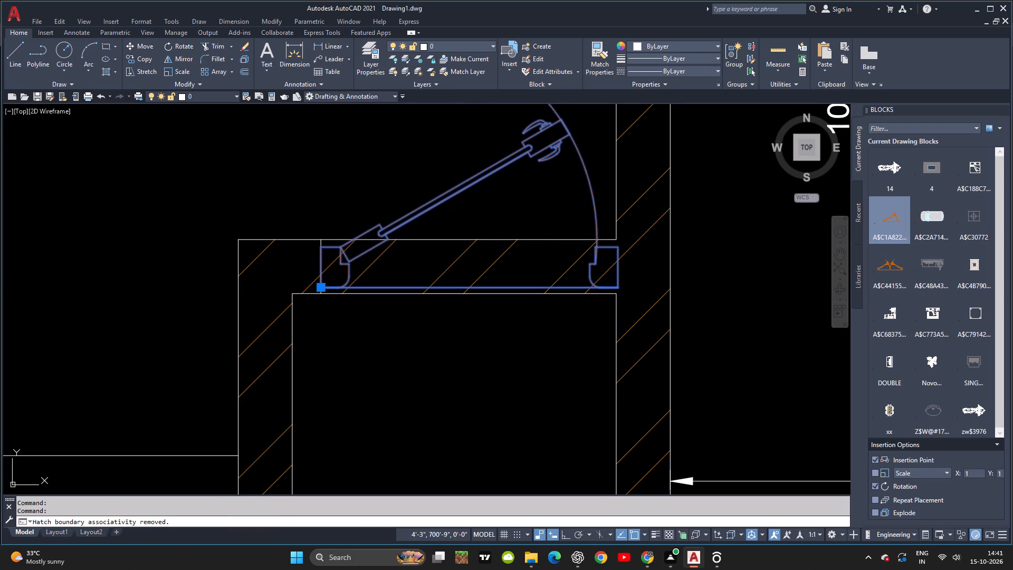
{"action": "key", "text": "ctrl+Left"}
{"action": "key", "text": "ctrl+Left"}
{"action": "key", "text": "ctrl+Left"}
{"action": "key", "text": "ctrl+Left"}
{"action": "key", "text": "ctrl+Left"}
{"action": "key", "text": "ctrl+Left"}
{"action": "key", "text": "ctrl+Left"}
{"action": "key", "text": "ctrl+Left"}
{"action": "key", "text": "ctrl+Left"}
{"action": "key", "text": "ctrl+Right"}
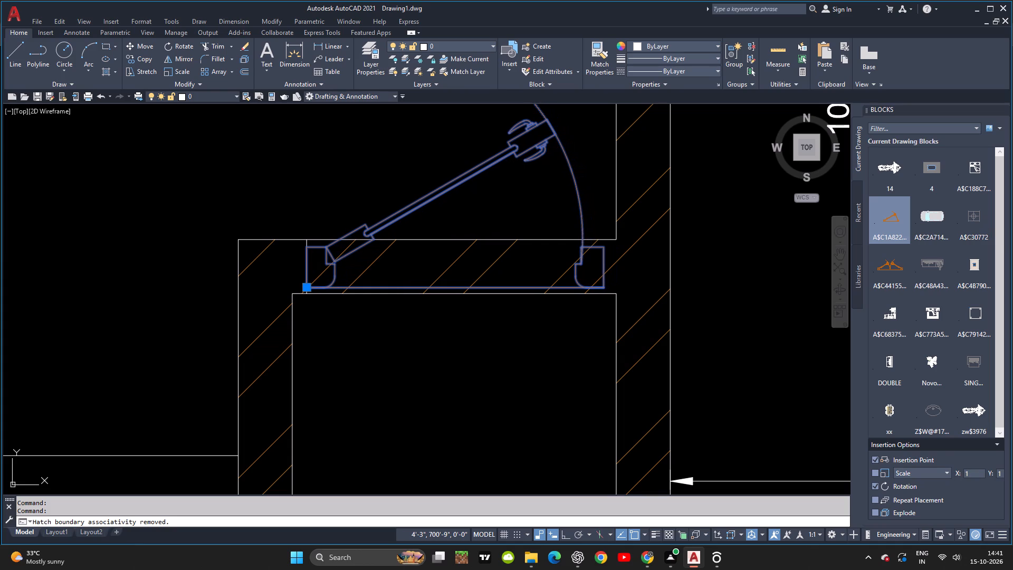
{"action": "key", "text": "ctrl+Right"}
{"action": "key", "text": "Escape"}
{"action": "key", "text": "Escape"}
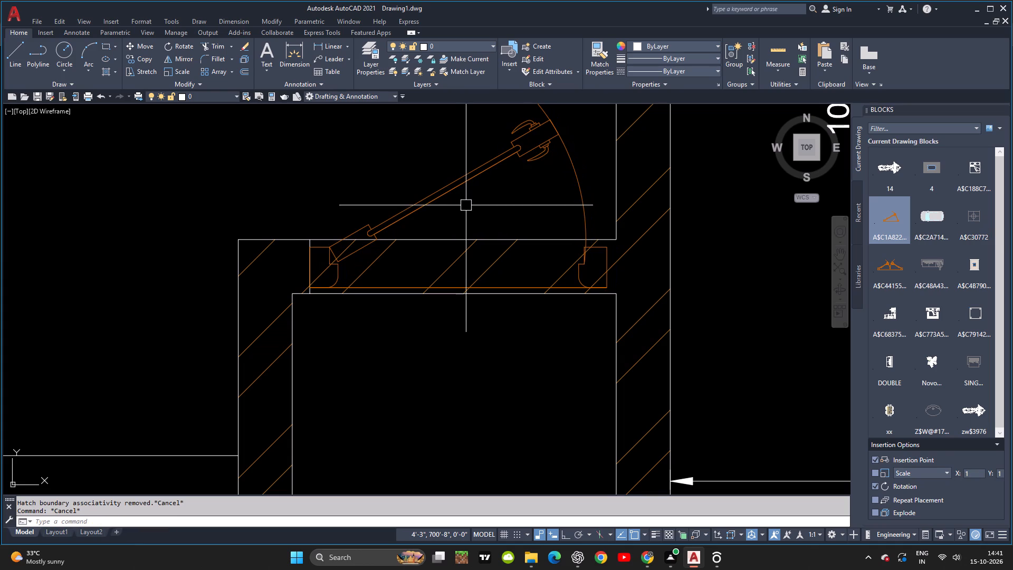
Draw a second vertical jamb line across the wall thickness at the door's right end.
{"action": "key", "text": "l"}
{"action": "key", "text": "space"}
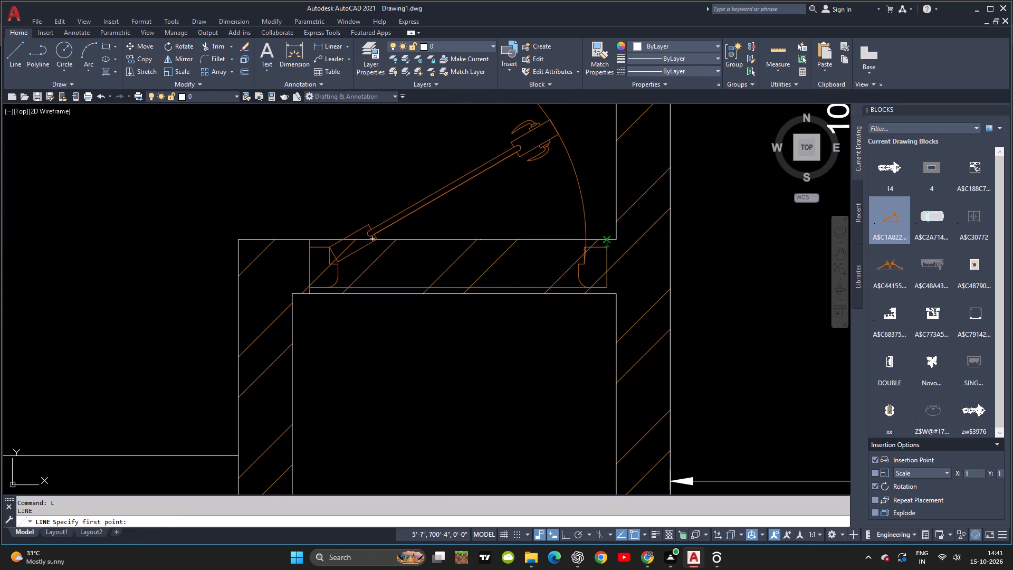
{"action": "left_click", "coordinate": [606, 237]}
{"action": "left_click", "coordinate": [607, 295]}
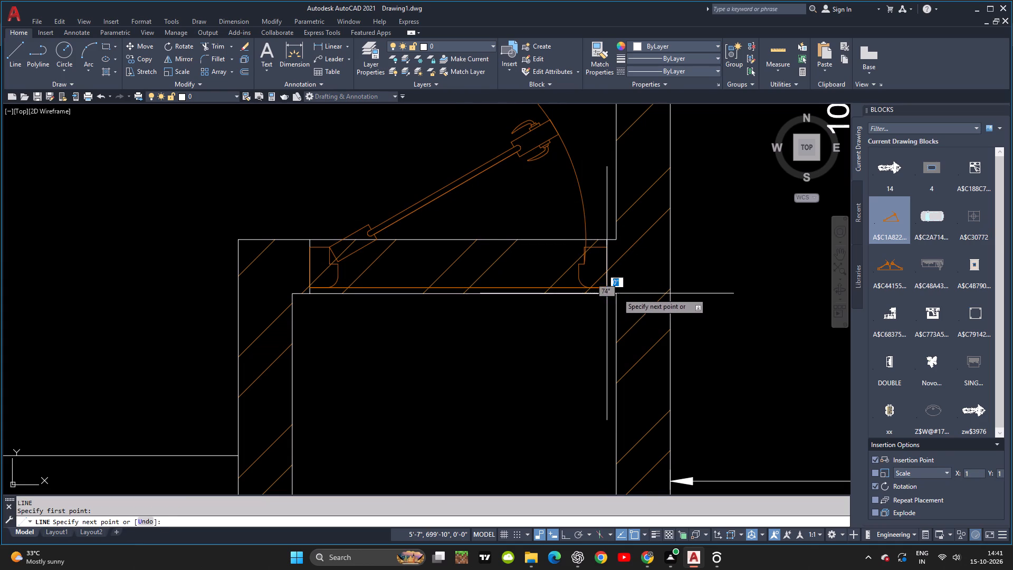
{"action": "key", "text": "Escape"}
{"action": "key", "text": "Escape"}
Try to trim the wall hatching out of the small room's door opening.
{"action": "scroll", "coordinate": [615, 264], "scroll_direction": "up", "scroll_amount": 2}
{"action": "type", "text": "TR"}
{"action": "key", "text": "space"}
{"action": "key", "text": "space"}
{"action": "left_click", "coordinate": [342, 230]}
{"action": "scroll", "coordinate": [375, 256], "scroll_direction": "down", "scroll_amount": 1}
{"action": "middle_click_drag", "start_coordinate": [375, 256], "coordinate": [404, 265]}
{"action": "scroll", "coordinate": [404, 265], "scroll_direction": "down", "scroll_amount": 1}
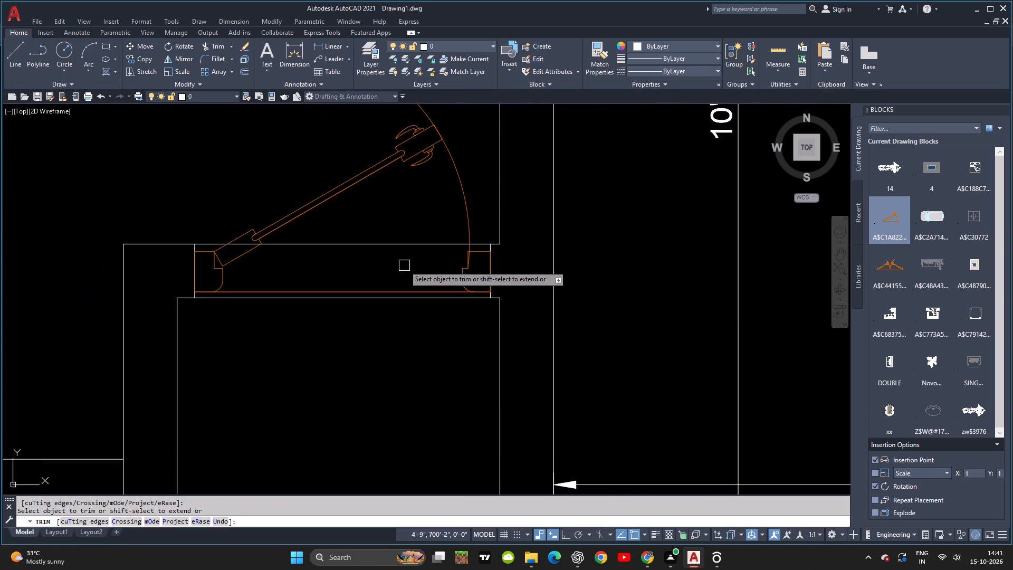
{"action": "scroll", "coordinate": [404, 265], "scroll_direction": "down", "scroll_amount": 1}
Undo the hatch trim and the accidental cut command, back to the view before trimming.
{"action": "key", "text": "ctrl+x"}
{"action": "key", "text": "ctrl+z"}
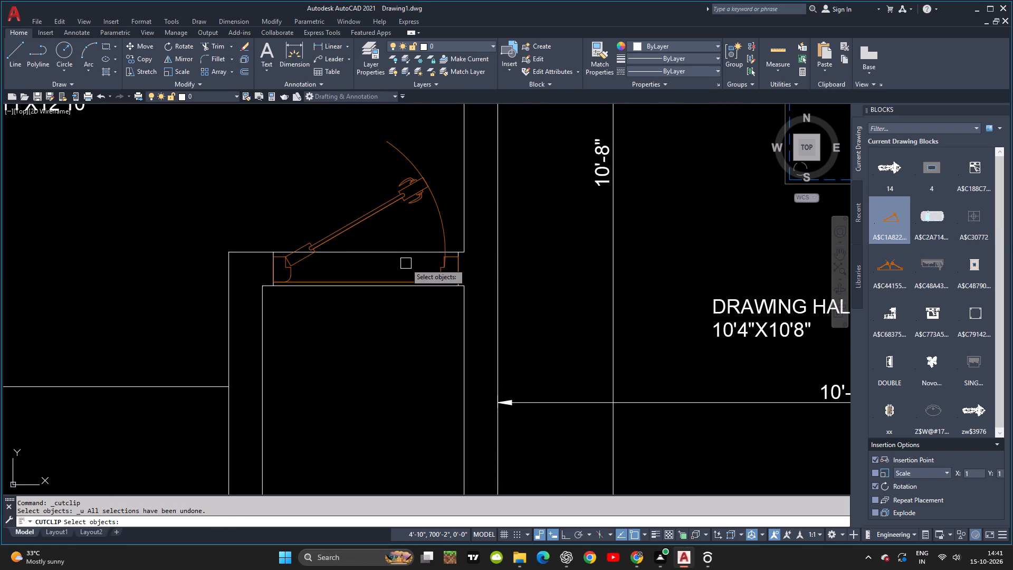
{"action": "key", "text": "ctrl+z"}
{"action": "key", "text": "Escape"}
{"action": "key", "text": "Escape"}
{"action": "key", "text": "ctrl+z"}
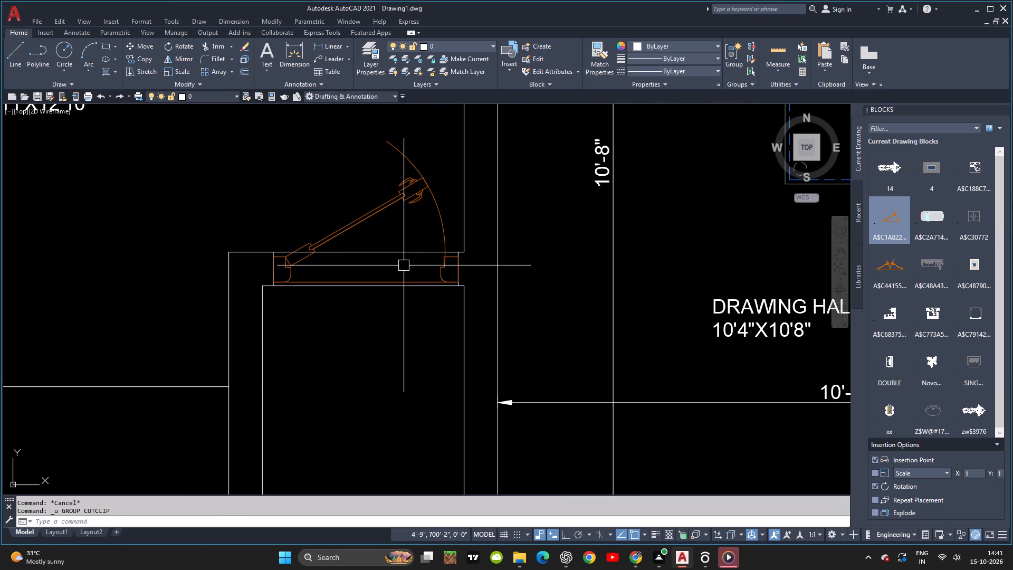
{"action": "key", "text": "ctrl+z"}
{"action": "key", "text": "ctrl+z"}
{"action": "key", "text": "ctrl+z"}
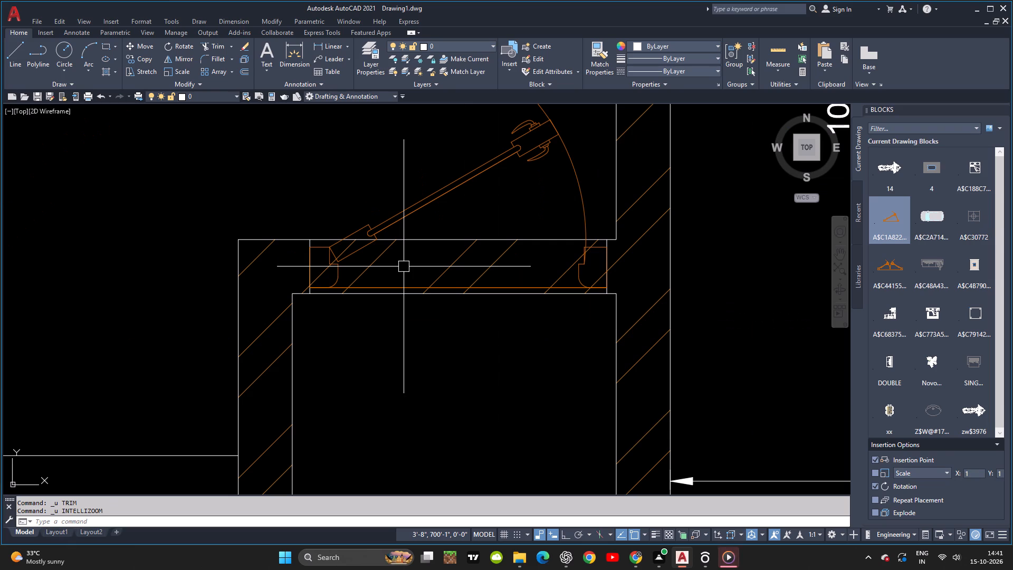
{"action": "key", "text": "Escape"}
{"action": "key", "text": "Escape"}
Trim away the wall hatching between the two jamb lines of the small room's door, including the piece at the left jamb.
{"action": "key", "text": "t"}
{"action": "key", "text": "r"}
{"action": "key", "text": "space"}
{"action": "key", "text": "space"}
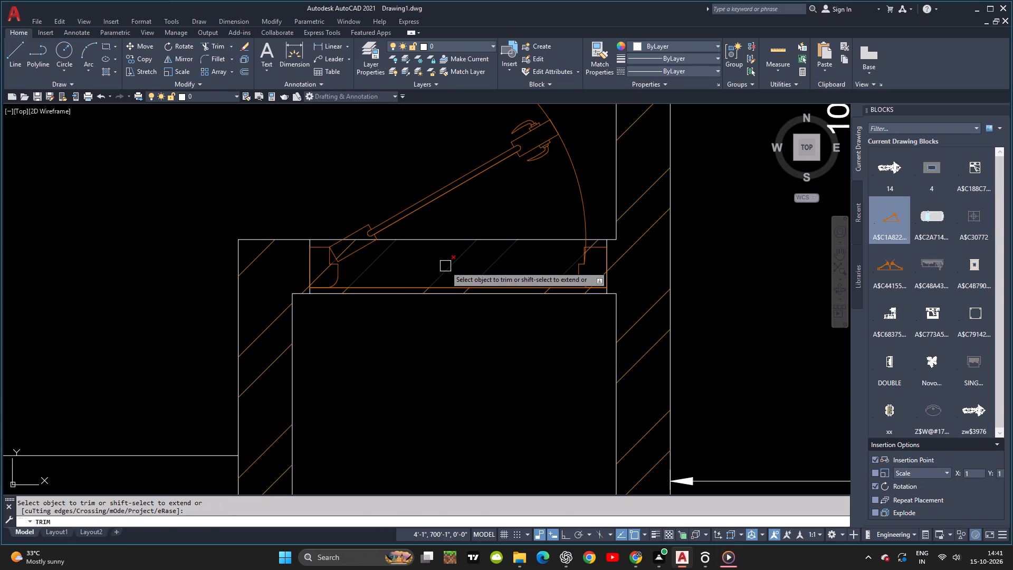
{"action": "left_click", "coordinate": [445, 266]}
{"action": "scroll", "coordinate": [440, 287], "scroll_direction": "up", "scroll_amount": 2}
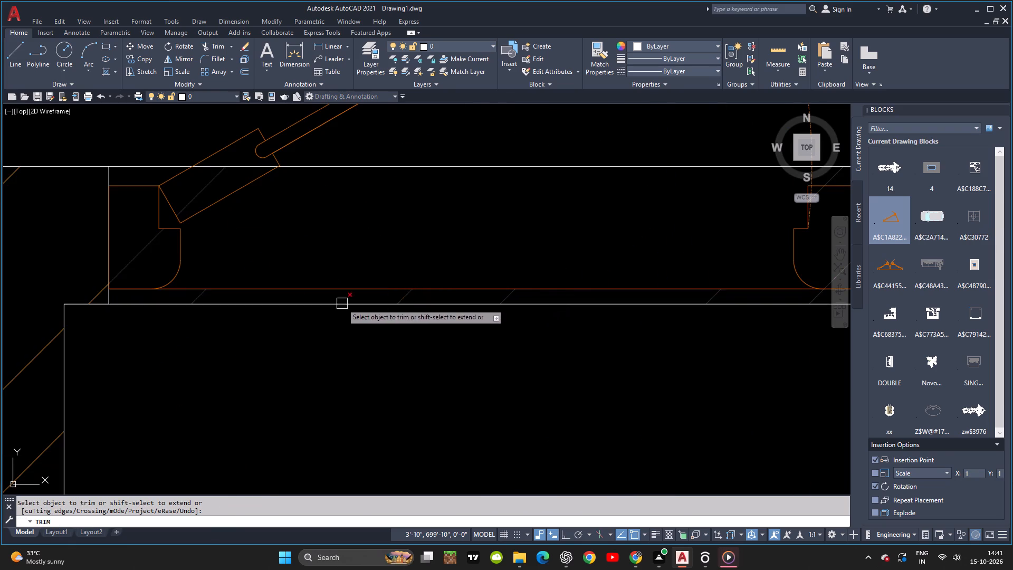
{"action": "scroll", "coordinate": [180, 303], "scroll_direction": "down", "scroll_amount": 2}
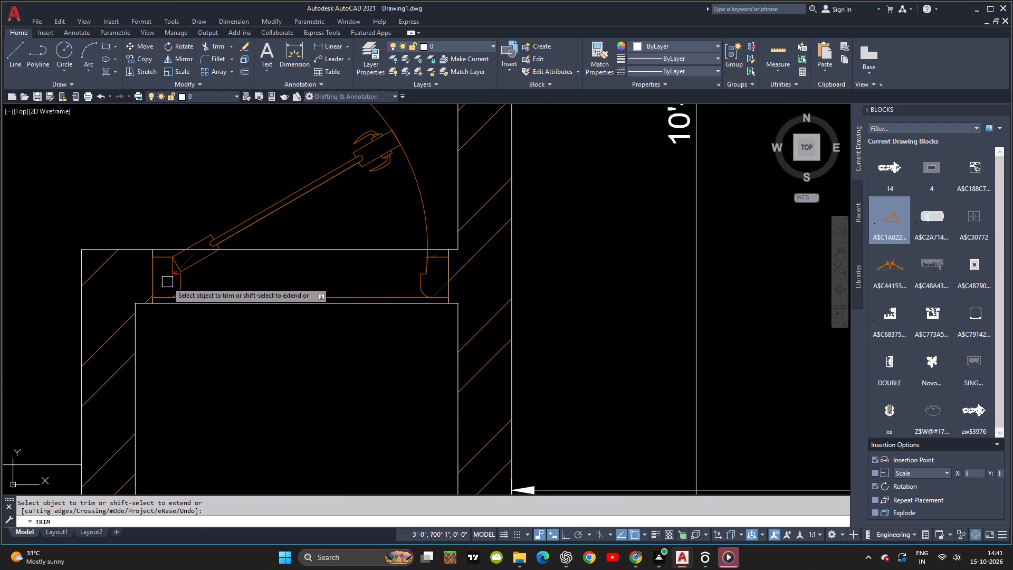
{"action": "left_click", "coordinate": [167, 282]}
{"action": "key", "text": "Escape"}
{"action": "key", "text": "Escape"}
{"action": "key", "text": "Escape"}
Trim the upper and lower wall lines between the two jambs to open the small room's doorway.
{"action": "scroll", "coordinate": [476, 305], "scroll_direction": "down", "scroll_amount": 3}
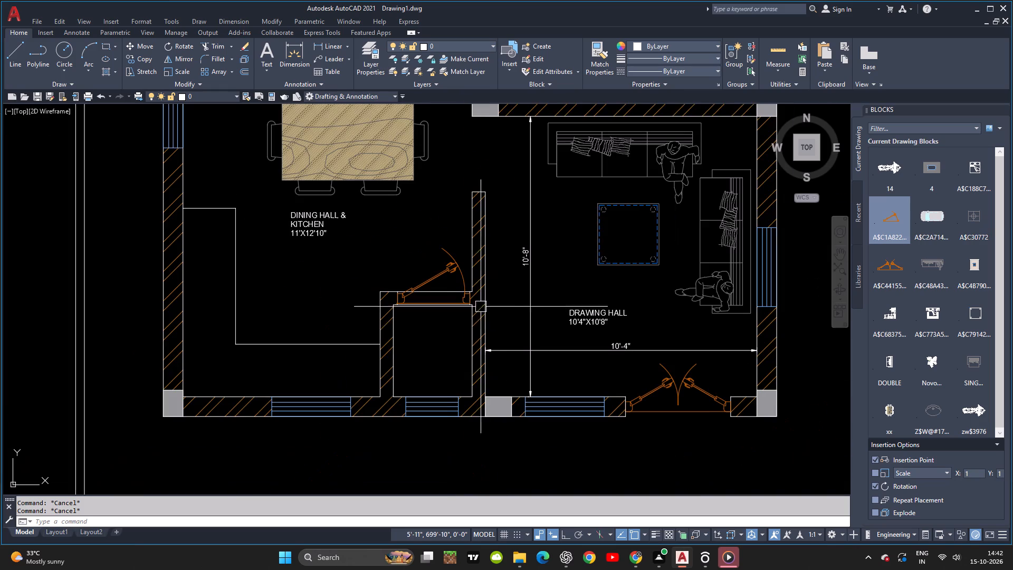
{"action": "middle_click_drag", "start_coordinate": [498, 324], "coordinate": [474, 320]}
{"action": "scroll", "coordinate": [428, 297], "scroll_direction": "up", "scroll_amount": 1}
{"action": "key", "text": "Escape"}
{"action": "key", "text": "t"}
{"action": "key", "text": "r"}
{"action": "key", "text": "space"}
{"action": "key", "text": "space"}
{"action": "scroll", "coordinate": [400, 284], "scroll_direction": "up", "scroll_amount": 1}
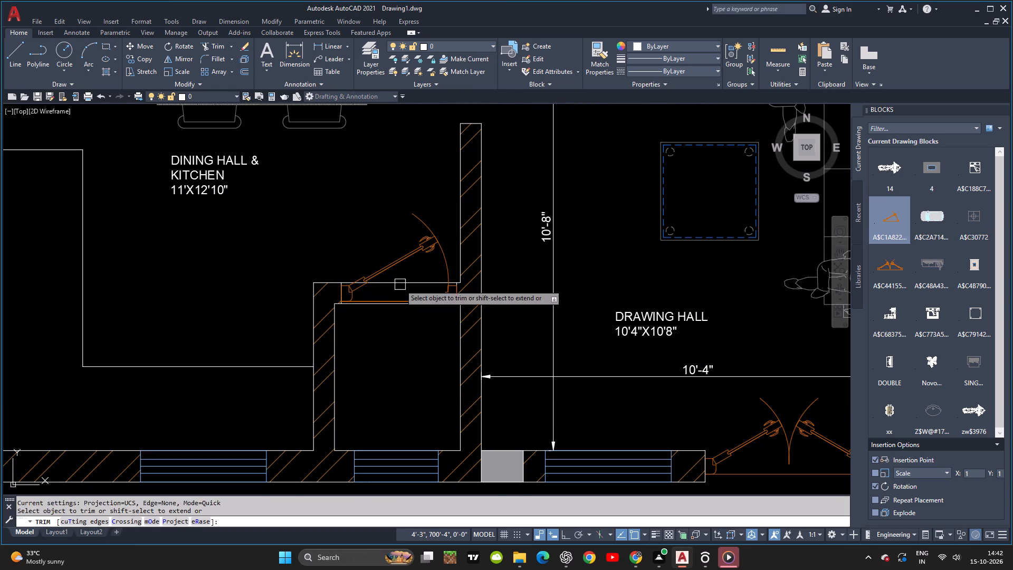
{"action": "left_click", "coordinate": [400, 284]}
{"action": "scroll", "coordinate": [316, 287], "scroll_direction": "up", "scroll_amount": 4}
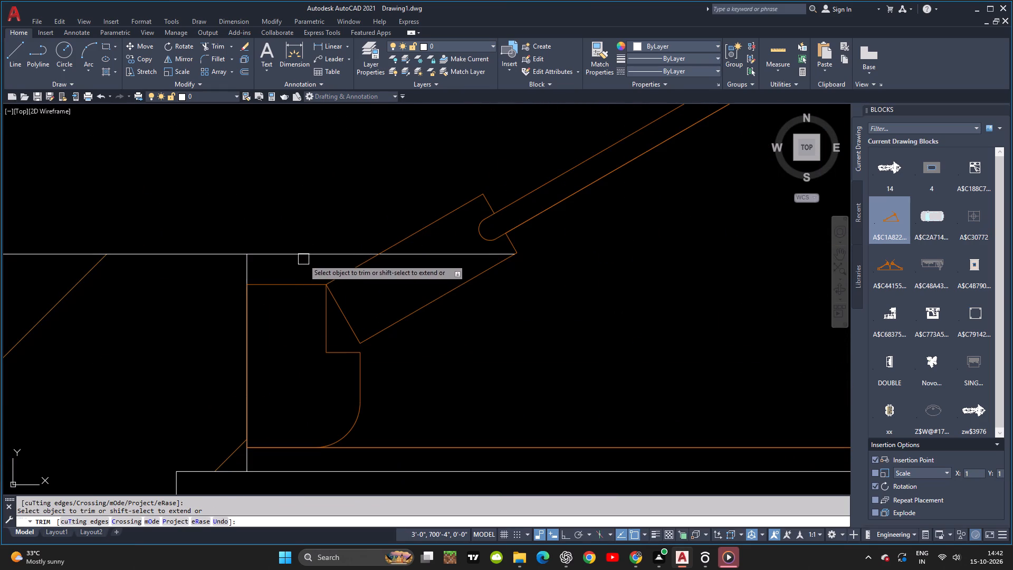
{"action": "left_click", "coordinate": [303, 259]}
{"action": "scroll", "coordinate": [364, 275], "scroll_direction": "down", "scroll_amount": 2}
{"action": "middle_click_drag", "start_coordinate": [363, 275], "coordinate": [321, 272]}
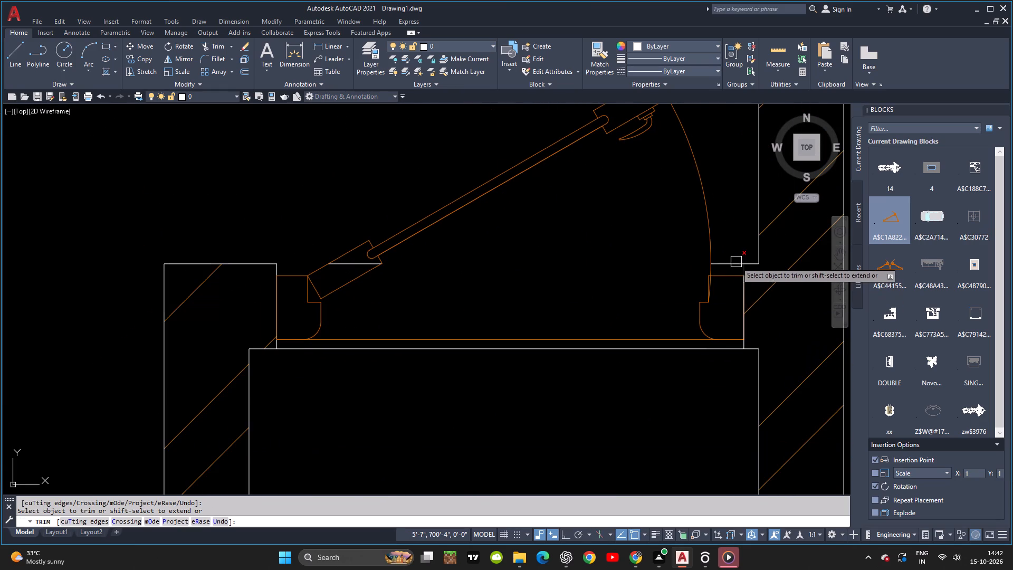
{"action": "left_click", "coordinate": [729, 263]}
{"action": "left_click", "coordinate": [310, 348]}
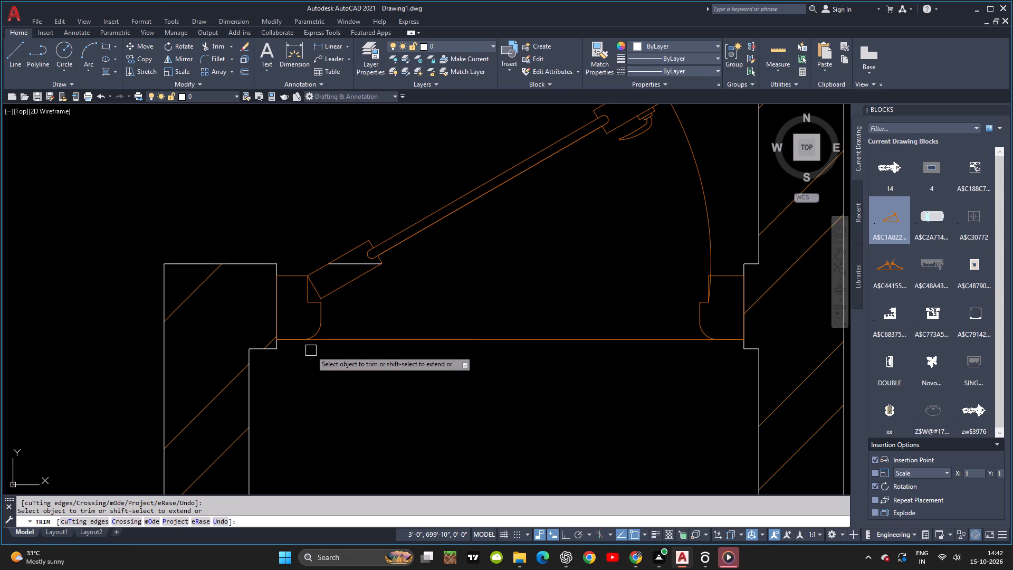
{"action": "key", "text": "Escape"}
Erase the leftover wall line segment crossing the door leaf near its hinge.
{"action": "left_click", "coordinate": [343, 264]}
{"action": "key", "text": "Delete"}
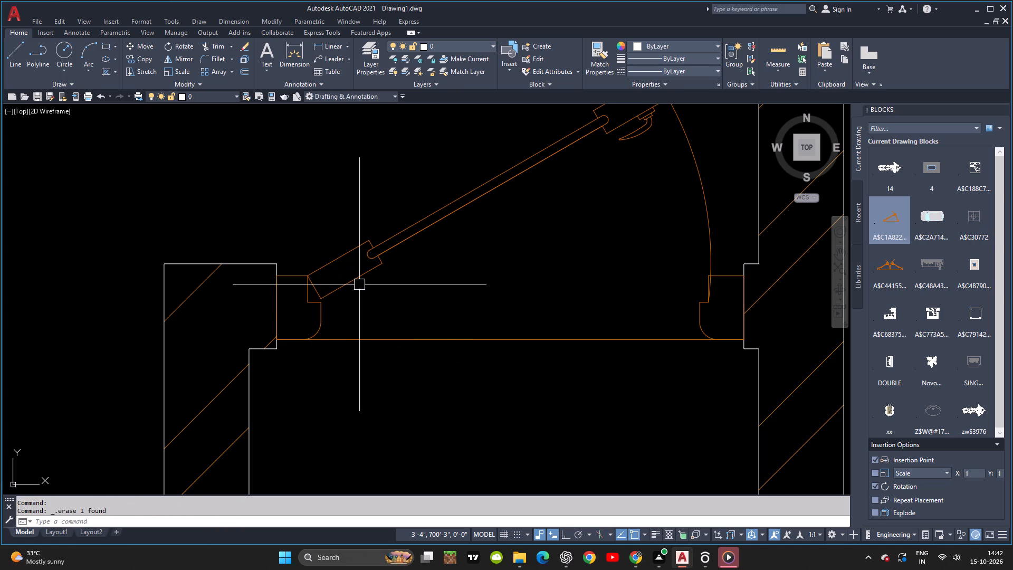
{"action": "key", "text": "Escape"}
Add a text label reading 7POOJA ROOM inside the small room below the new door, checking the room name in the reference image.
{"action": "scroll", "coordinate": [450, 298], "scroll_direction": "down", "scroll_amount": 3}
{"action": "middle_click_drag", "start_coordinate": [431, 279], "coordinate": [389, 256]}
{"action": "scroll", "coordinate": [432, 294], "scroll_direction": "down", "scroll_amount": 1}
{"action": "middle_click_drag", "start_coordinate": [422, 297], "coordinate": [369, 255]}
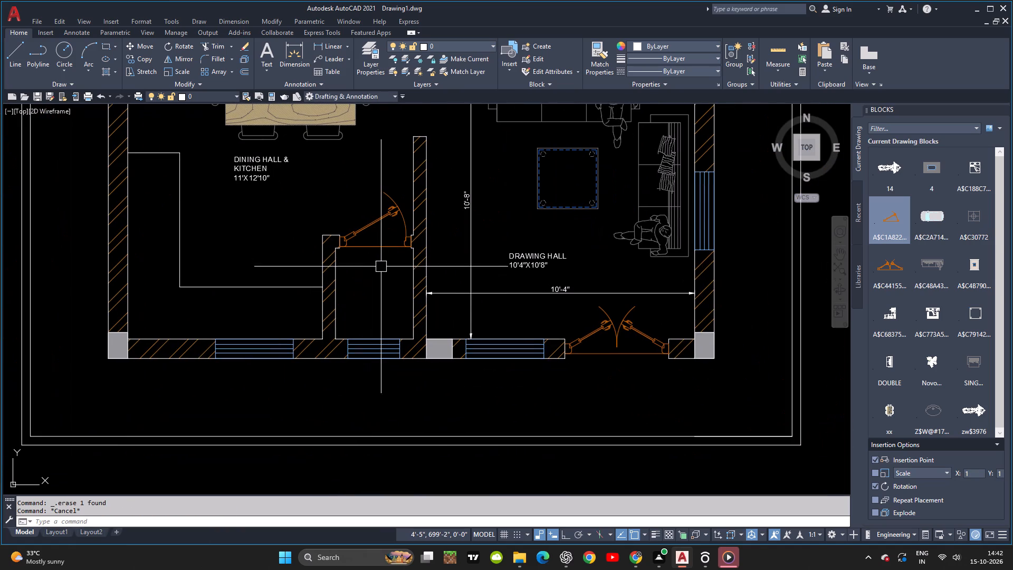
{"action": "key", "text": "t"}
{"action": "key", "text": "space"}
{"action": "key", "text": "o"}
{"action": "left_click", "coordinate": [349, 267]}
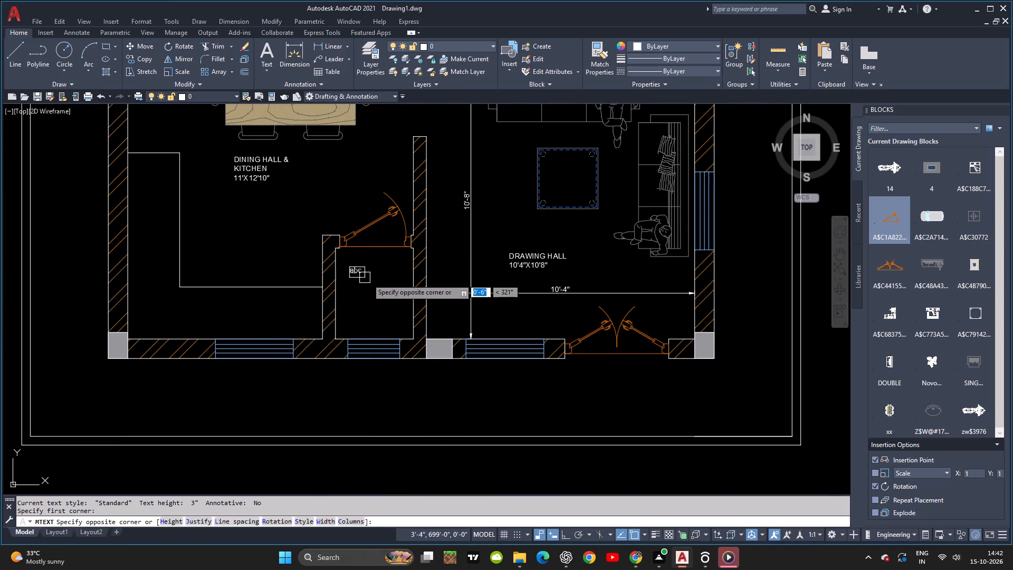
{"action": "left_click", "coordinate": [396, 299]}
{"action": "key", "text": "alt+Tab"}
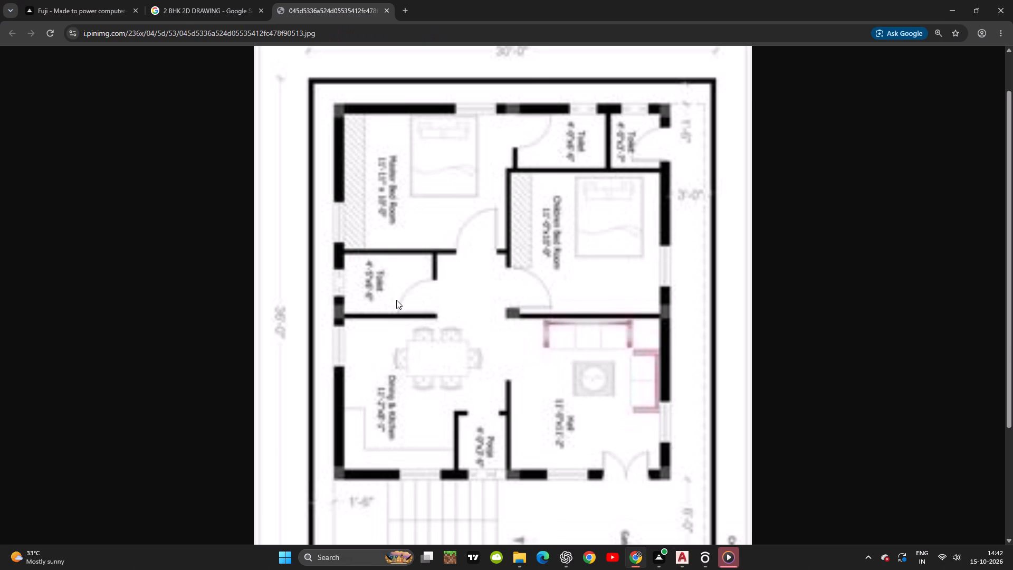
{"action": "key", "text": "alt+Tab"}
{"action": "type", "text": "7POOJA ROOM"}
{"action": "key", "text": "space"}
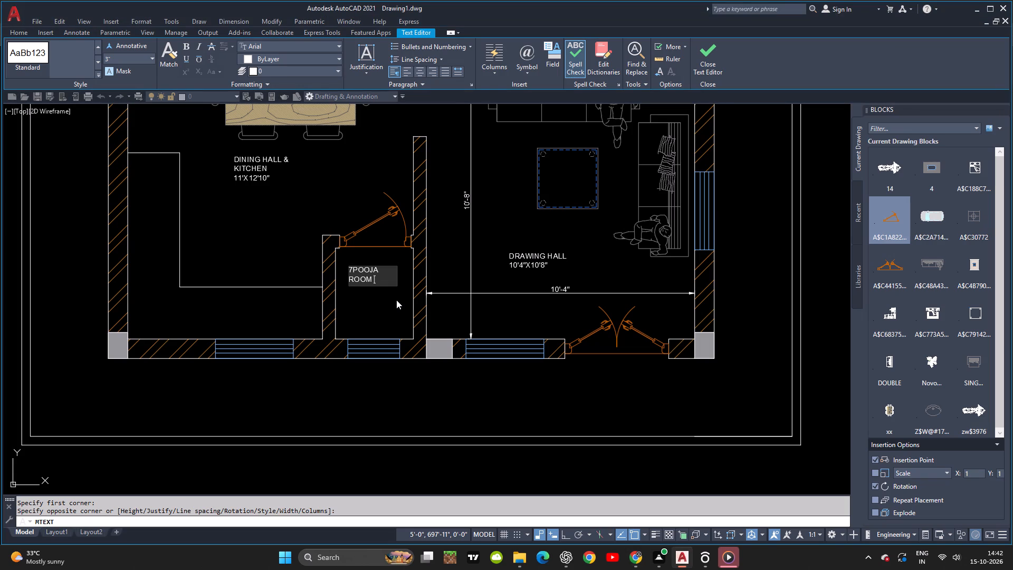
{"action": "key", "text": "Return"}
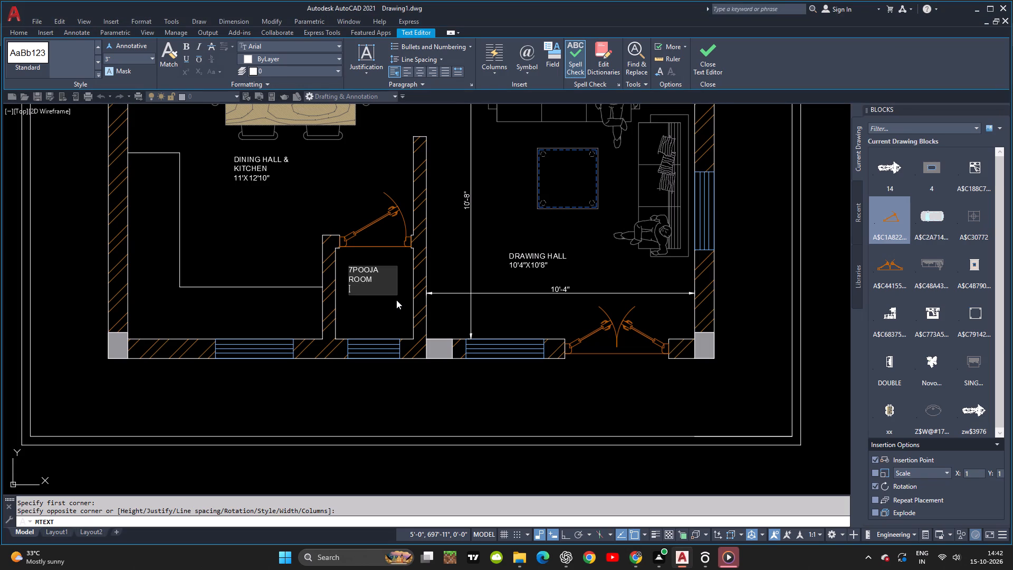
{"action": "key", "text": "Escape"}
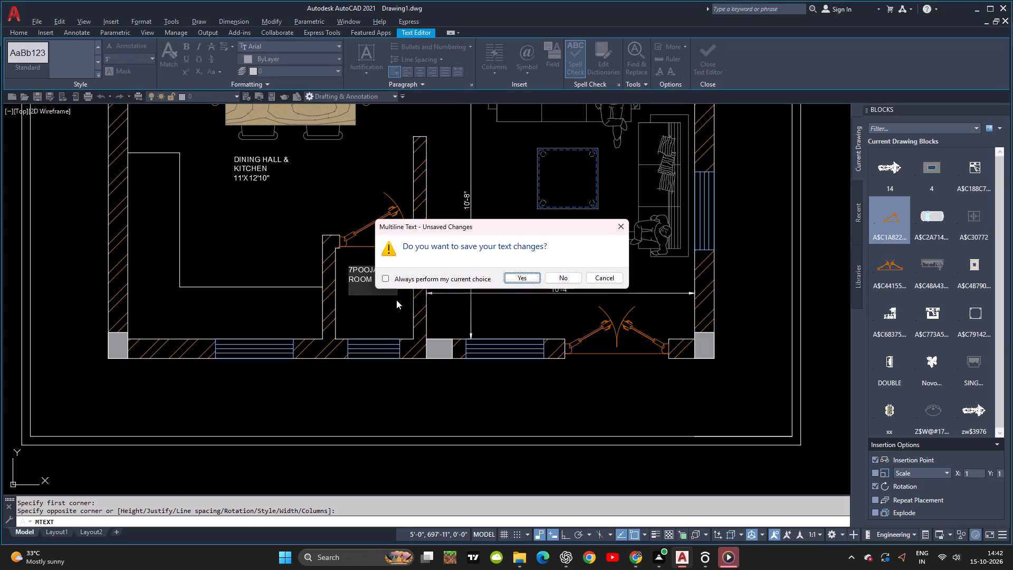
{"action": "left_click", "coordinate": [611, 227]}
{"action": "left_click", "coordinate": [617, 230]}
{"action": "left_click", "coordinate": [438, 300]}
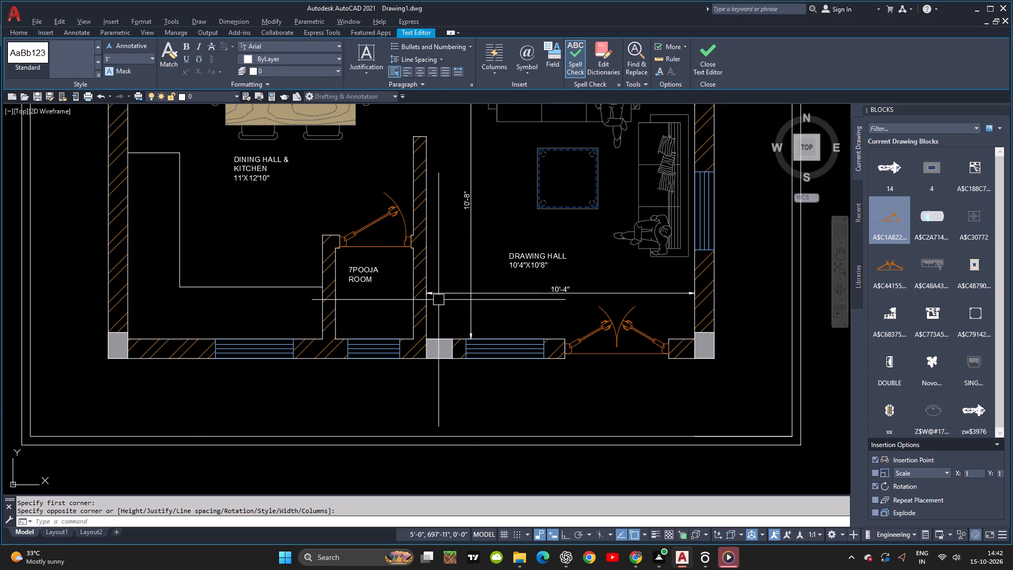
Add aligned dimensions for the pooja room's inside width along its bottom wall and its inside depth along its right wall.
{"action": "scroll", "coordinate": [356, 306], "scroll_direction": "up", "scroll_amount": 2}
{"action": "type", "text": "DA"}
{"action": "key", "text": "space"}
{"action": "key", "text": "space"}
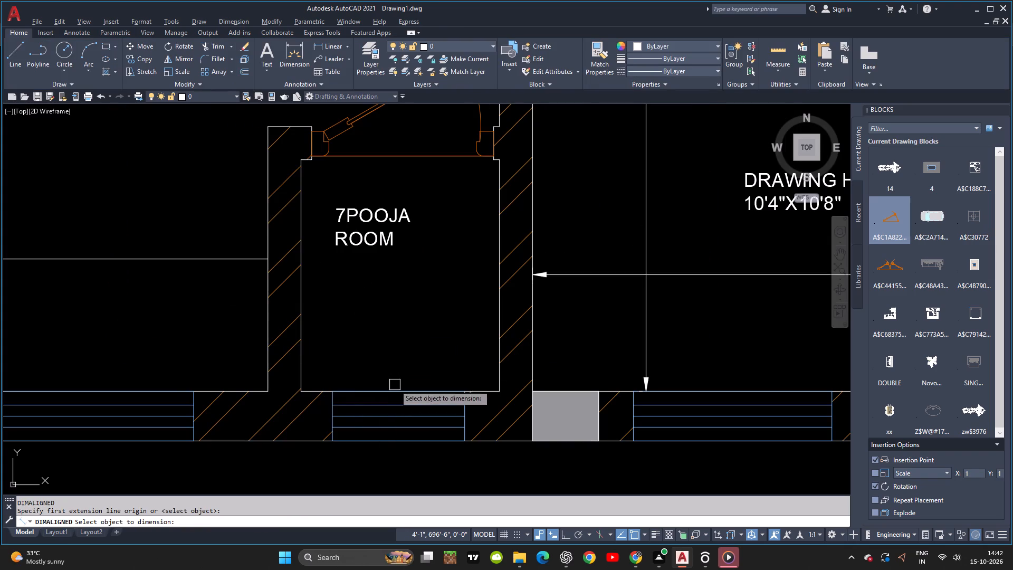
{"action": "left_click", "coordinate": [310, 389]}
{"action": "left_click", "coordinate": [317, 365]}
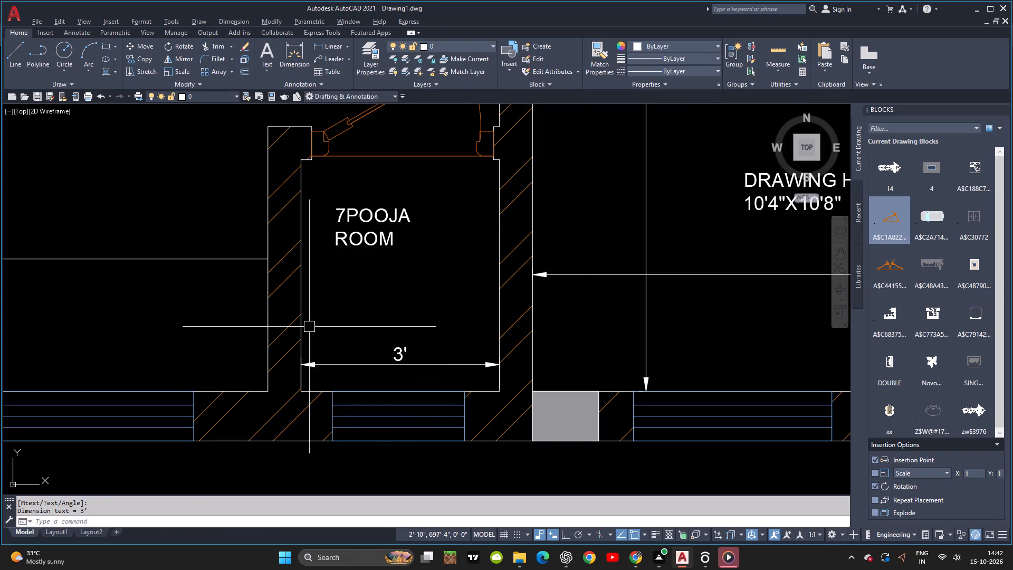
{"action": "key", "text": "space"}
{"action": "key", "text": "space"}
{"action": "left_click", "coordinate": [496, 271]}
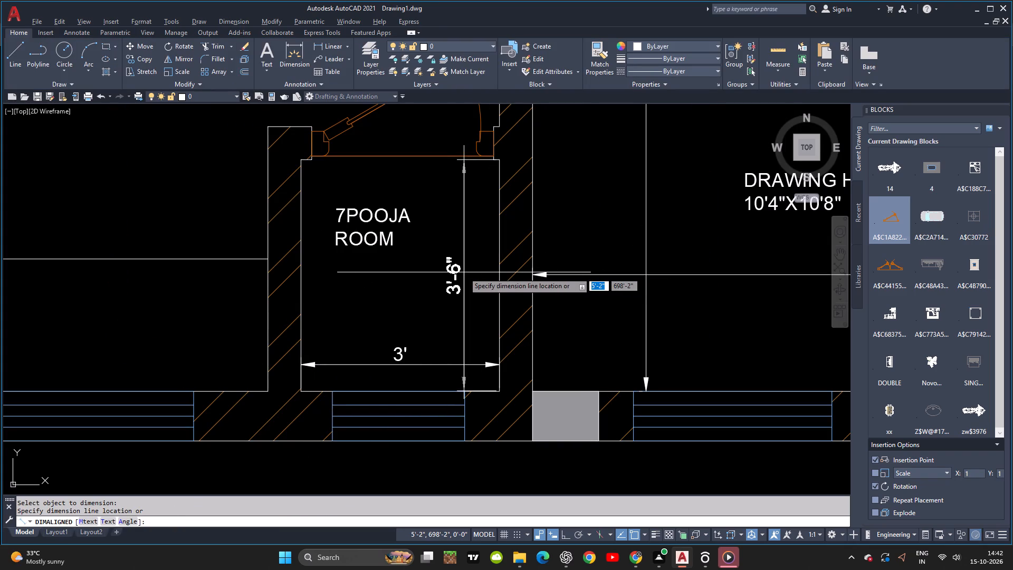
{"action": "left_click", "coordinate": [484, 277]}
{"action": "key", "text": "Escape"}
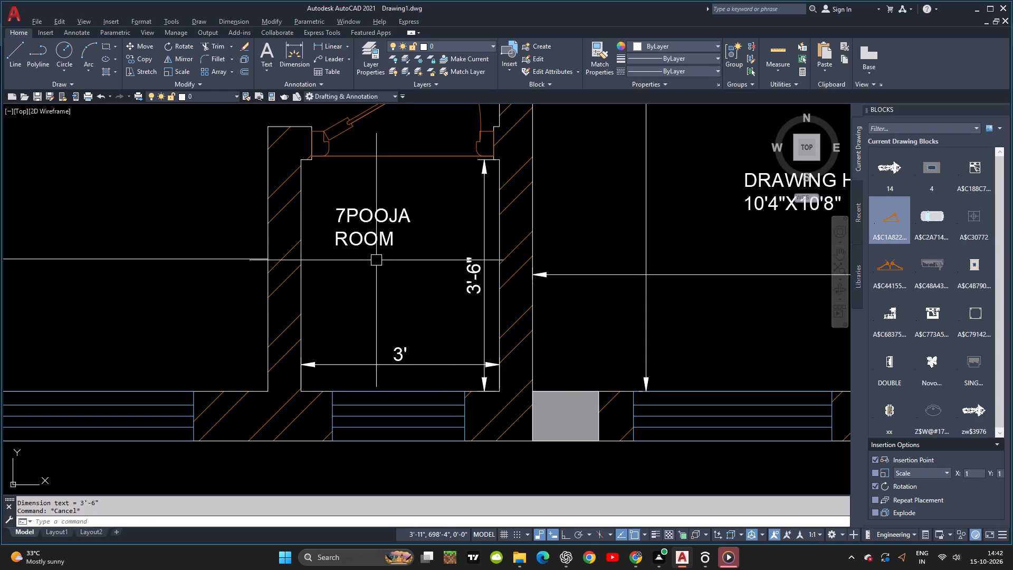
Add the room size 3'X3'6" as a new line under the room name in the pooja room label.
{"action": "double_click", "coordinate": [371, 240]}
{"action": "left_click", "coordinate": [419, 241]}
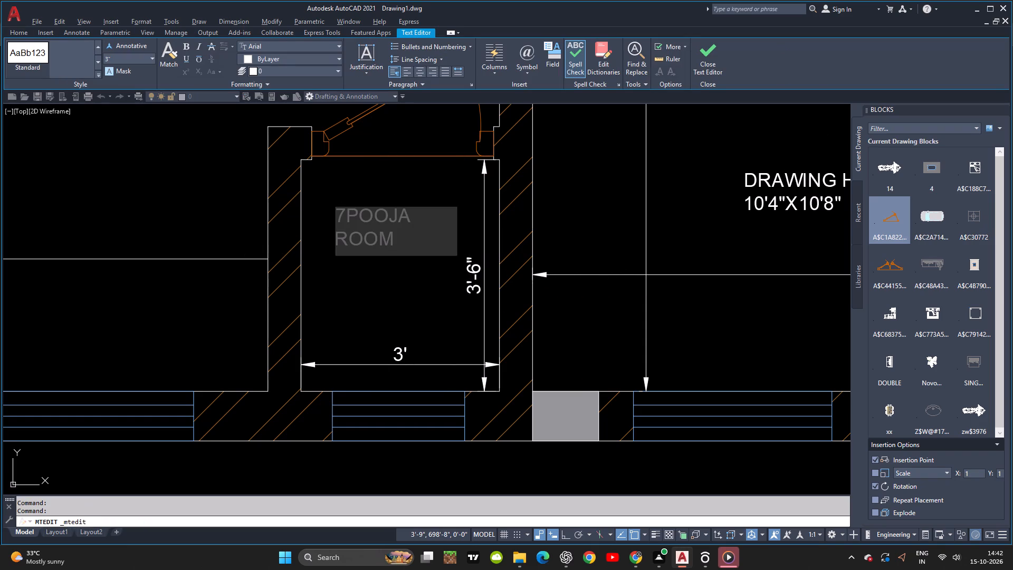
{"action": "key", "text": "Return"}
{"action": "key", "text": "3"}
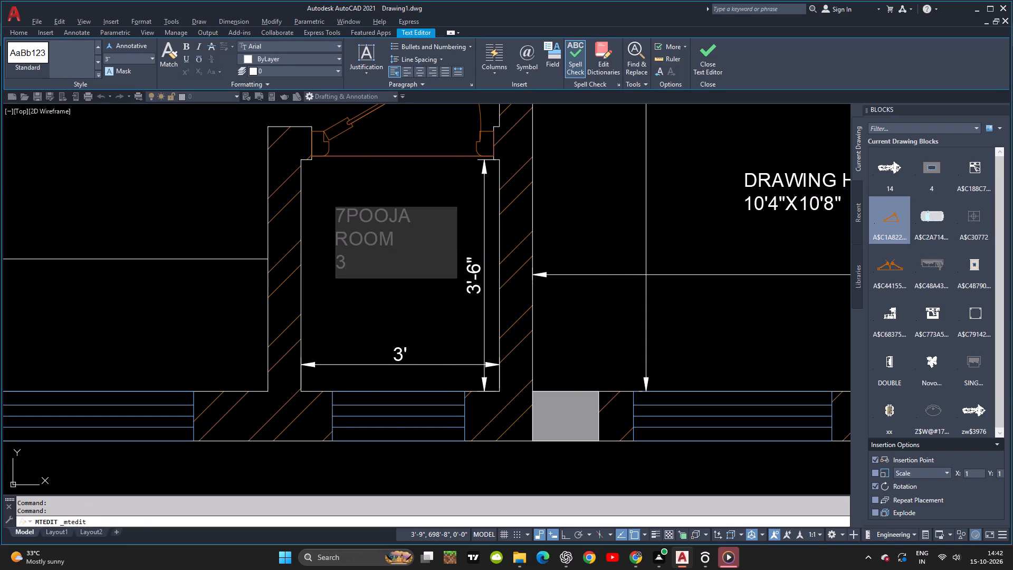
{"action": "key", "text": "apostrophe"}
{"action": "key", "text": "x"}
{"action": "key", "text": "3"}
{"action": "type", "text": "'6\""}
{"action": "scroll", "coordinate": [419, 241], "scroll_direction": "up", "scroll_amount": 1}
{"action": "left_click", "coordinate": [424, 336]}
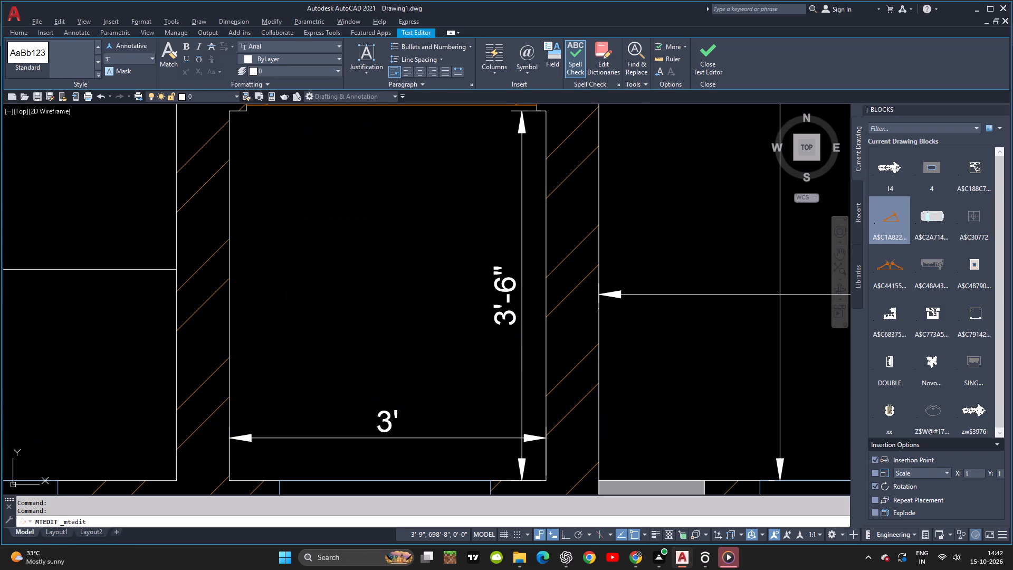
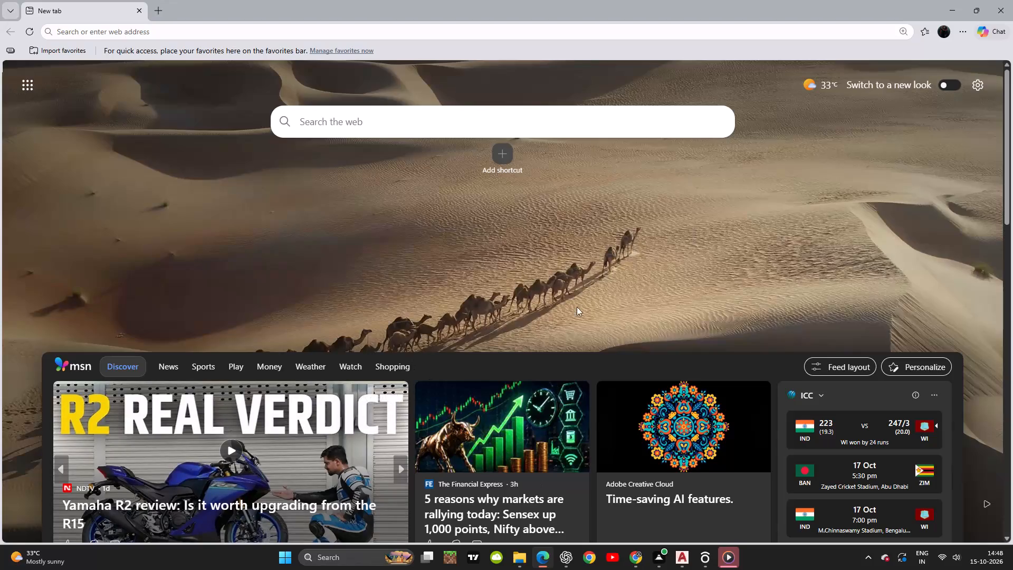
Clear away the open browser and file windows and switch back to Drawing1.dwg in AutoCAD.
{"action": "left_click", "coordinate": [1012, 0]}
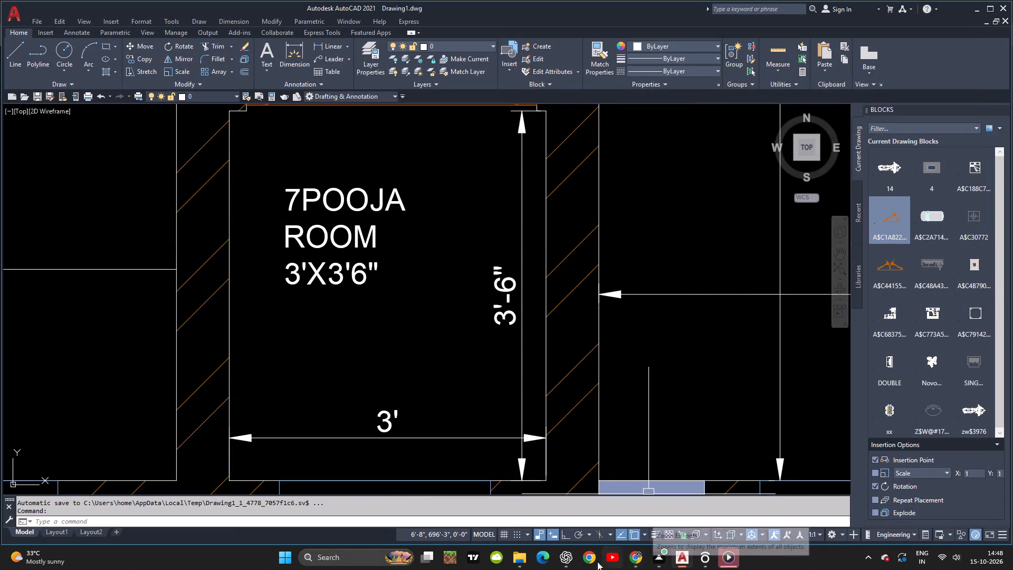
{"action": "left_click", "coordinate": [980, 10]}
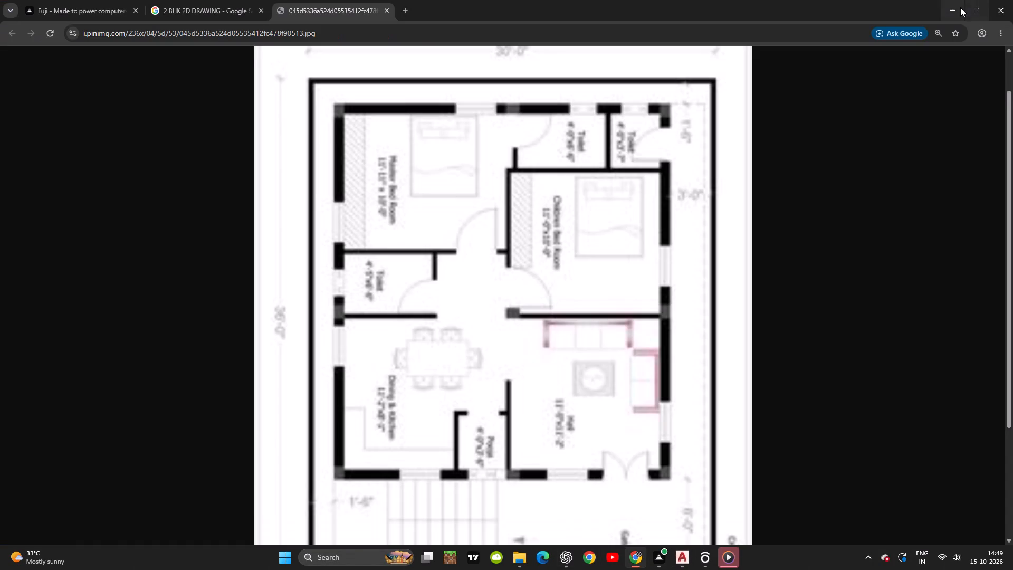
{"action": "left_click", "coordinate": [960, 7]}
{"action": "left_click", "coordinate": [1012, 9]}
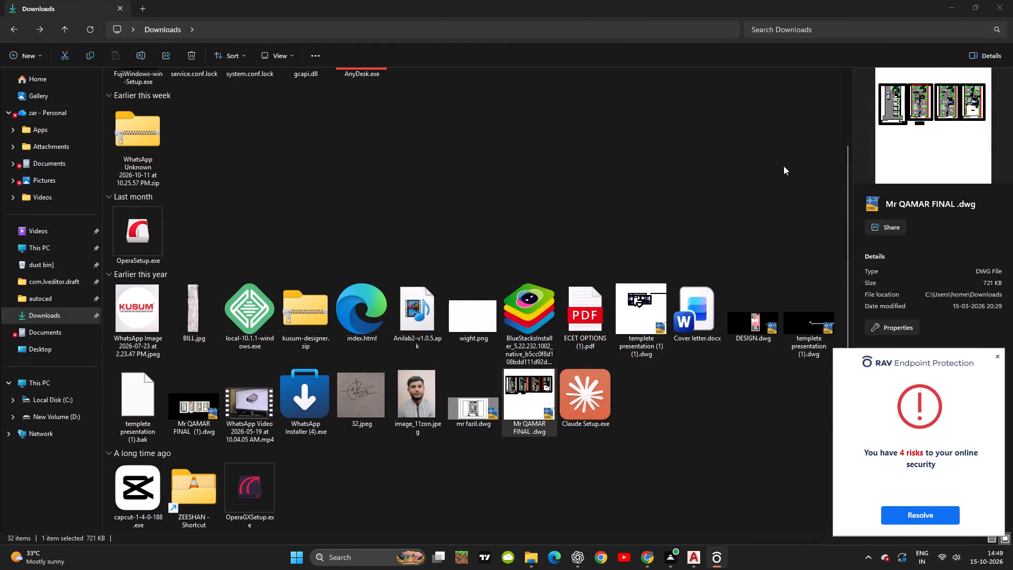
{"action": "left_click", "coordinate": [699, 555]}
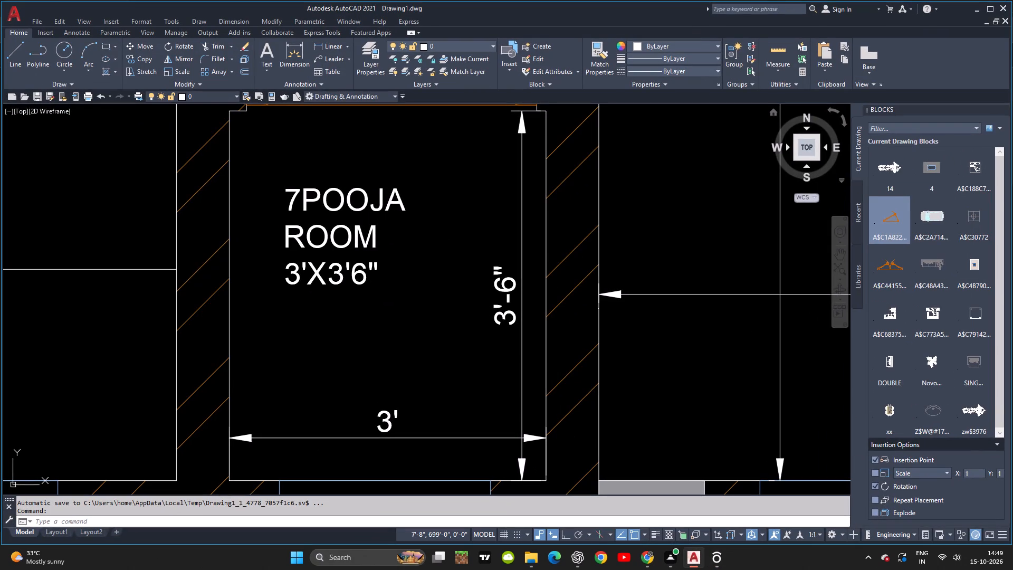
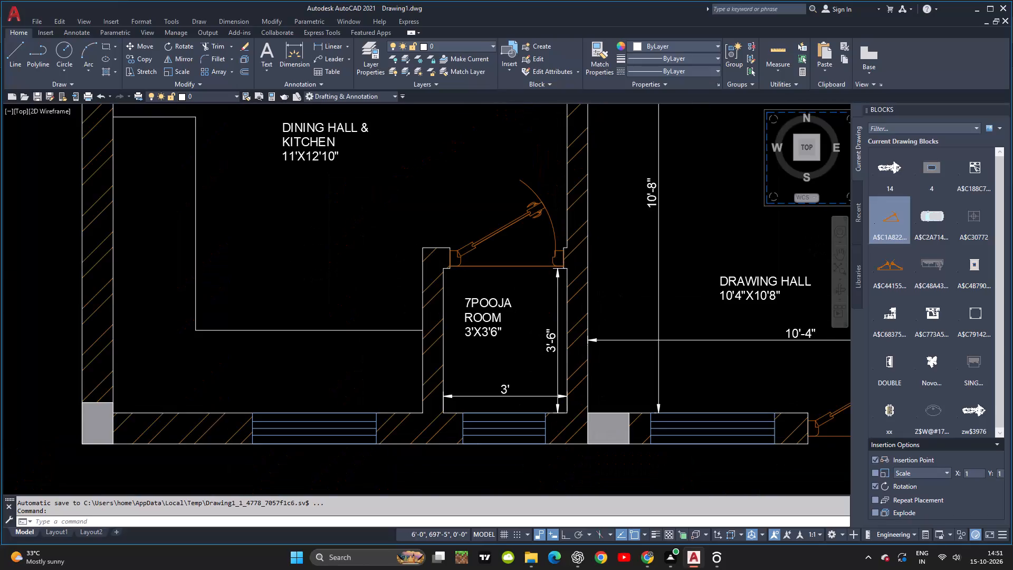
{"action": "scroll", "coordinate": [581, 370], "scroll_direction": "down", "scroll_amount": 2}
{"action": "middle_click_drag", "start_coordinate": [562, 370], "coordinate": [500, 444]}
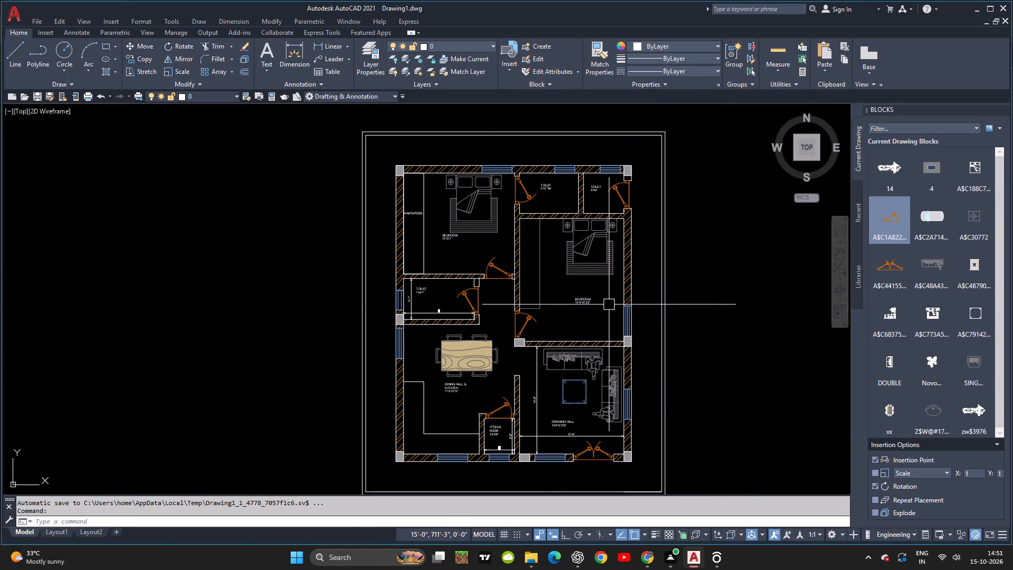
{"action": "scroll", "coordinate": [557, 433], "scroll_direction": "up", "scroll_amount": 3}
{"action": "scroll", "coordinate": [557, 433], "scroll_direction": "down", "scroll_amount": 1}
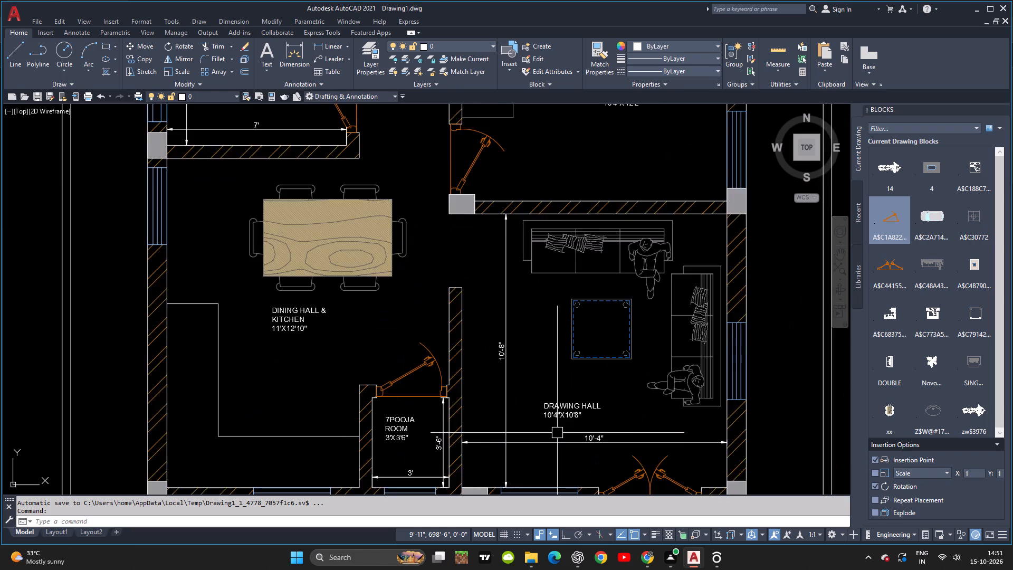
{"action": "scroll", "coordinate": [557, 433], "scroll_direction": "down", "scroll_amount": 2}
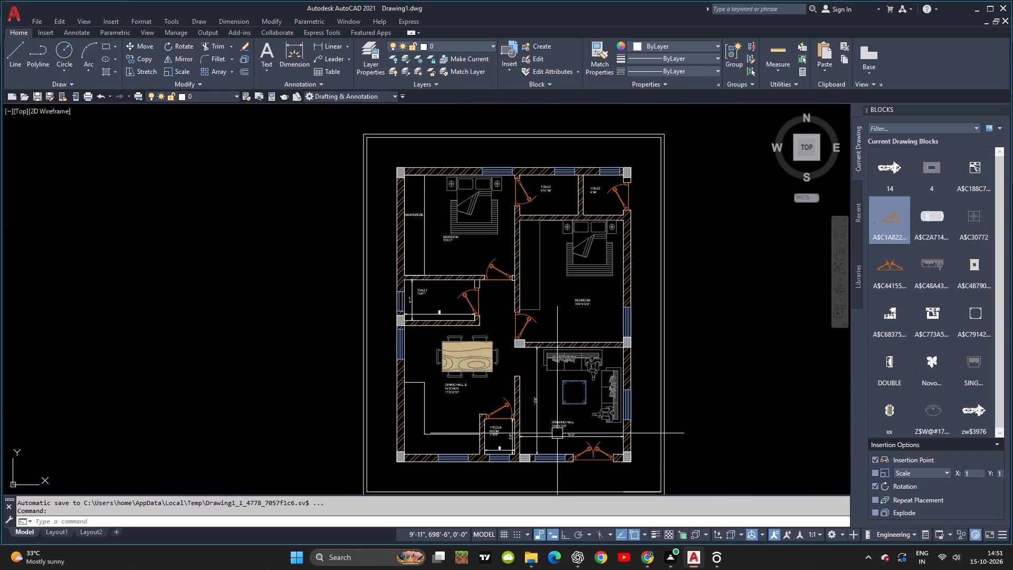
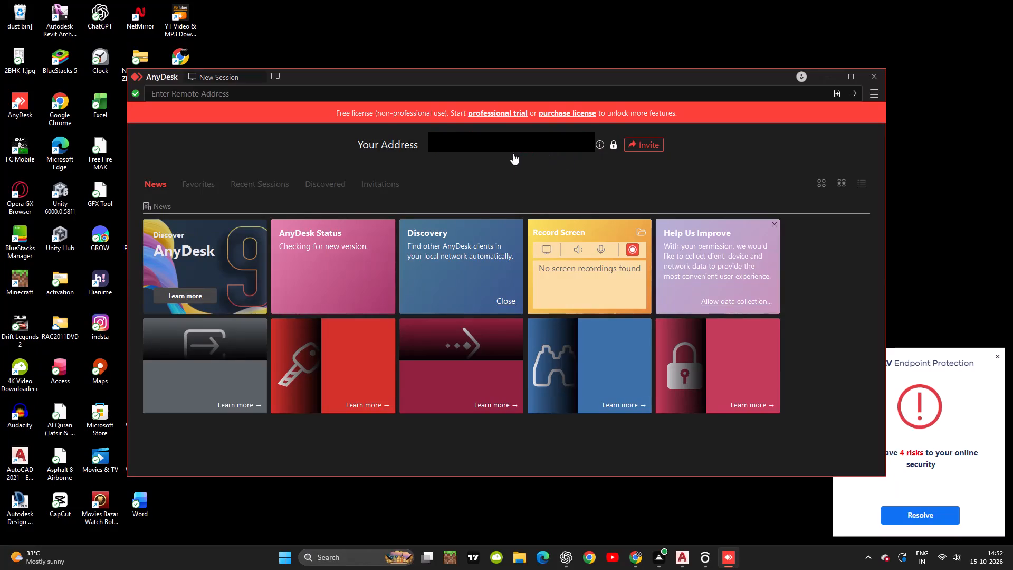
Copy this computer's own remote-access address in AnyDesk.
{"action": "right_click", "coordinate": [527, 147]}
{"action": "left_click", "coordinate": [545, 160]}
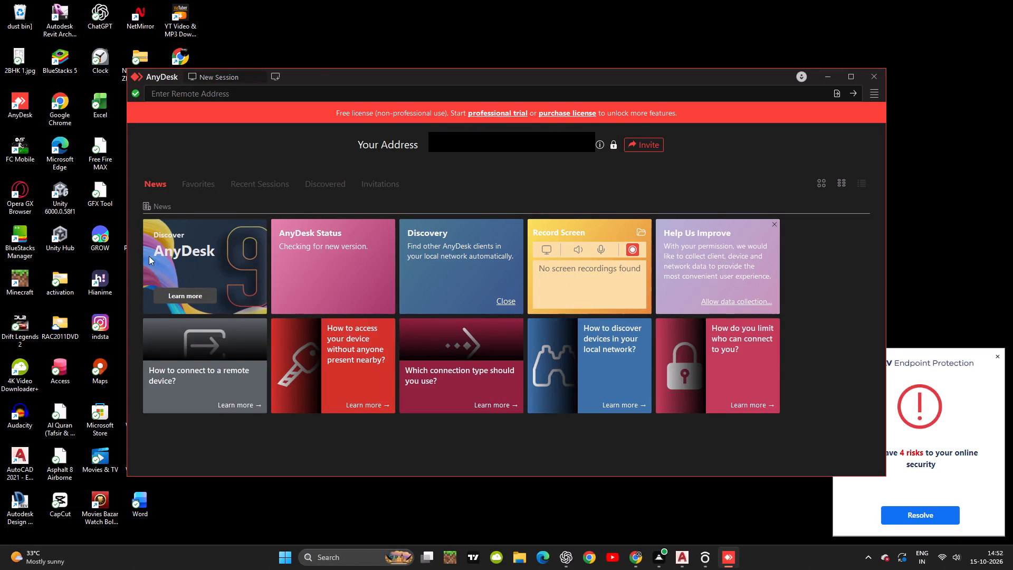
{"action": "left_click", "coordinate": [333, 49]}
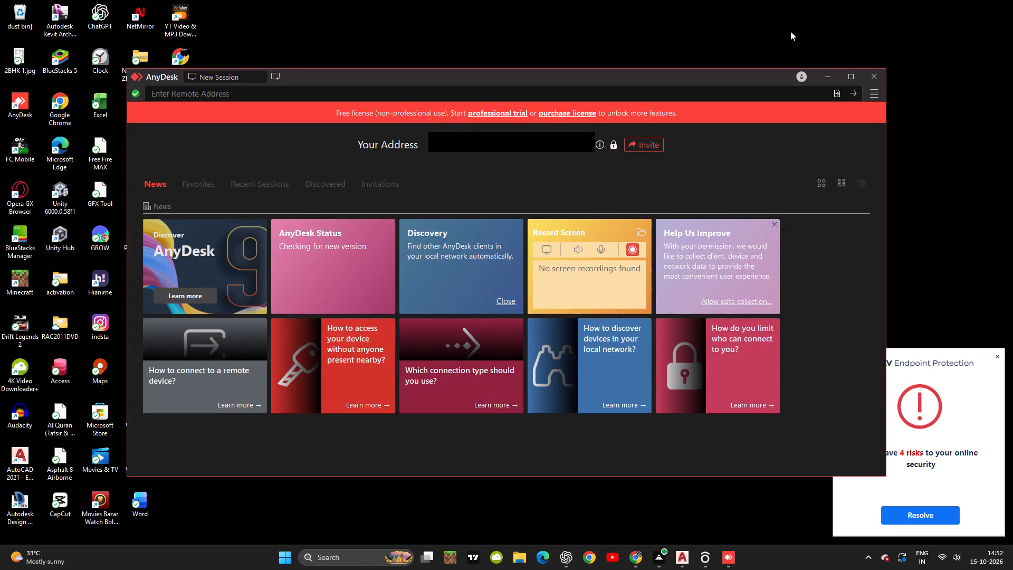
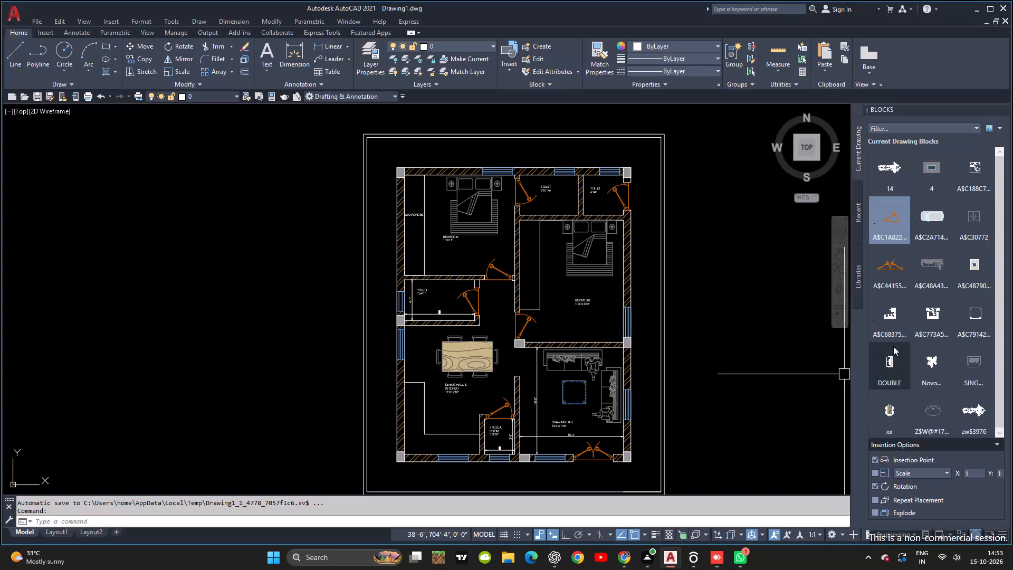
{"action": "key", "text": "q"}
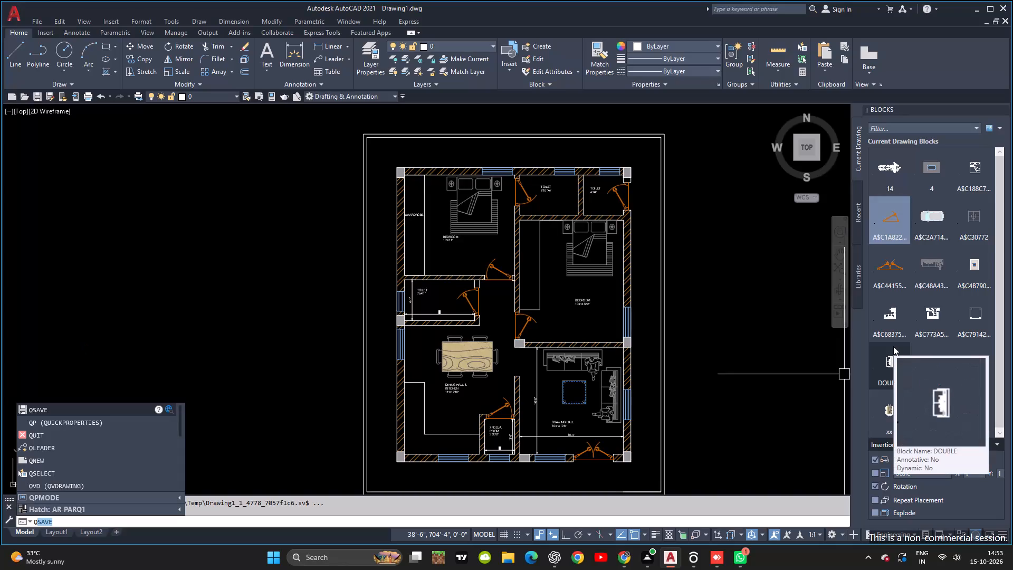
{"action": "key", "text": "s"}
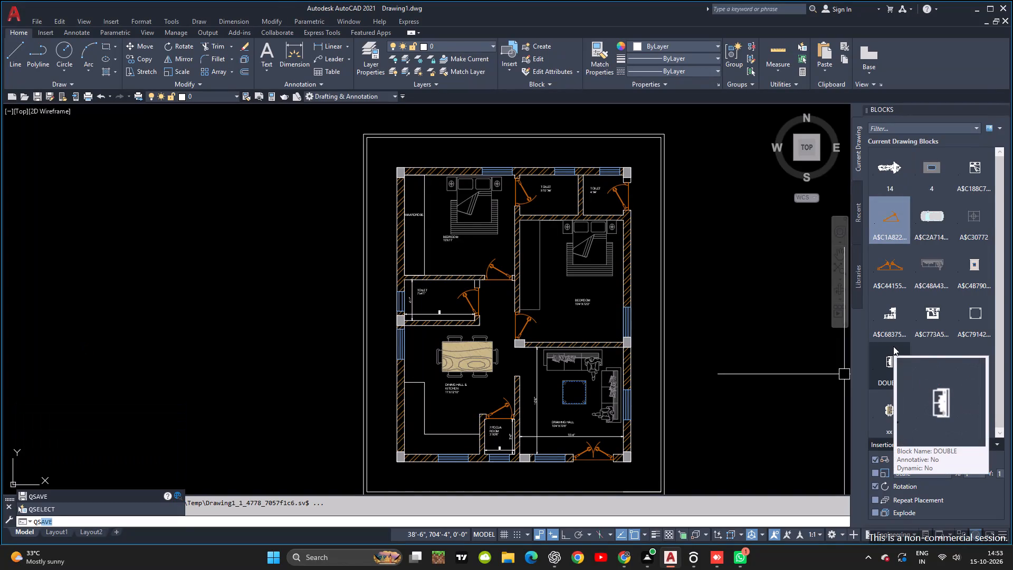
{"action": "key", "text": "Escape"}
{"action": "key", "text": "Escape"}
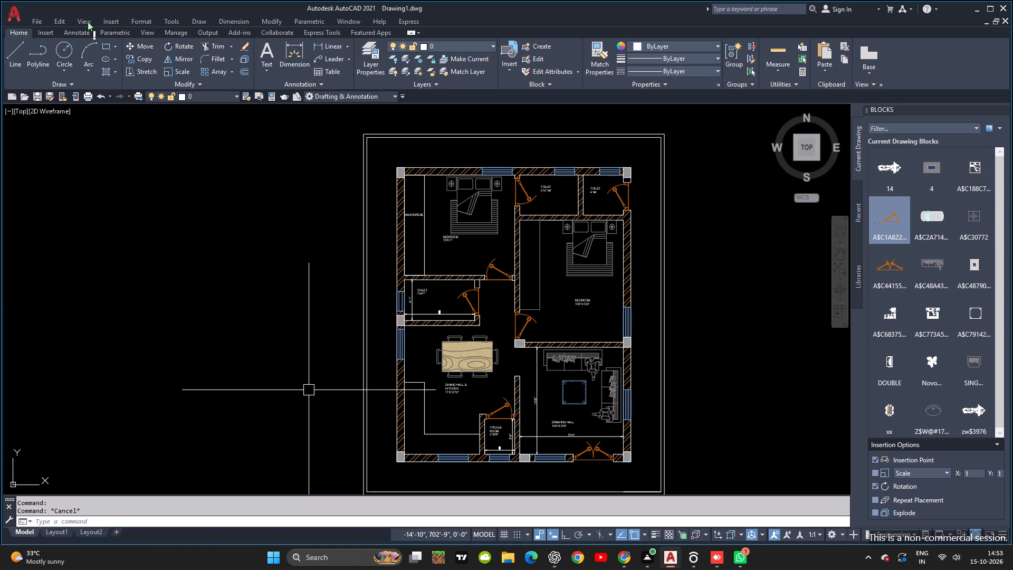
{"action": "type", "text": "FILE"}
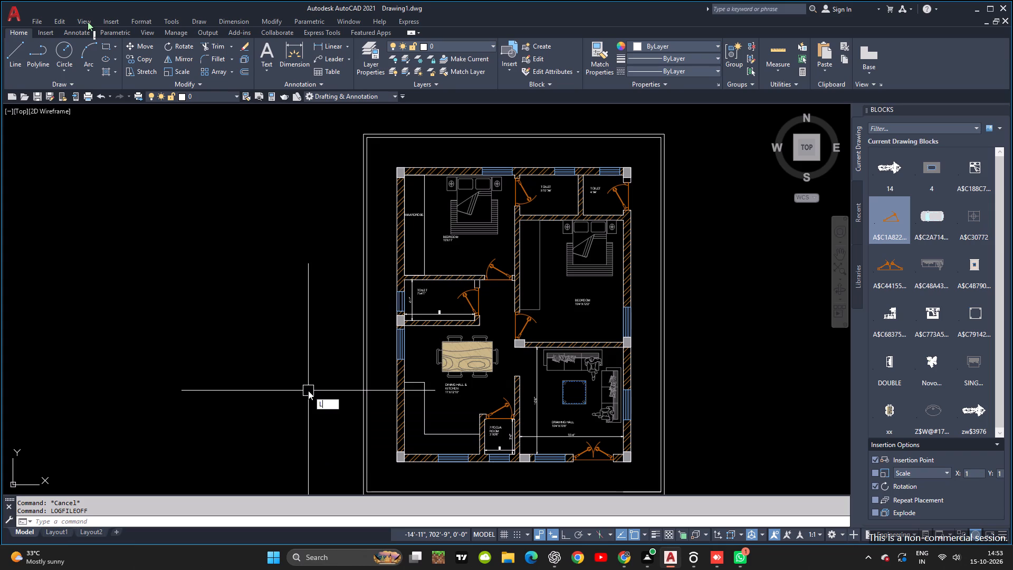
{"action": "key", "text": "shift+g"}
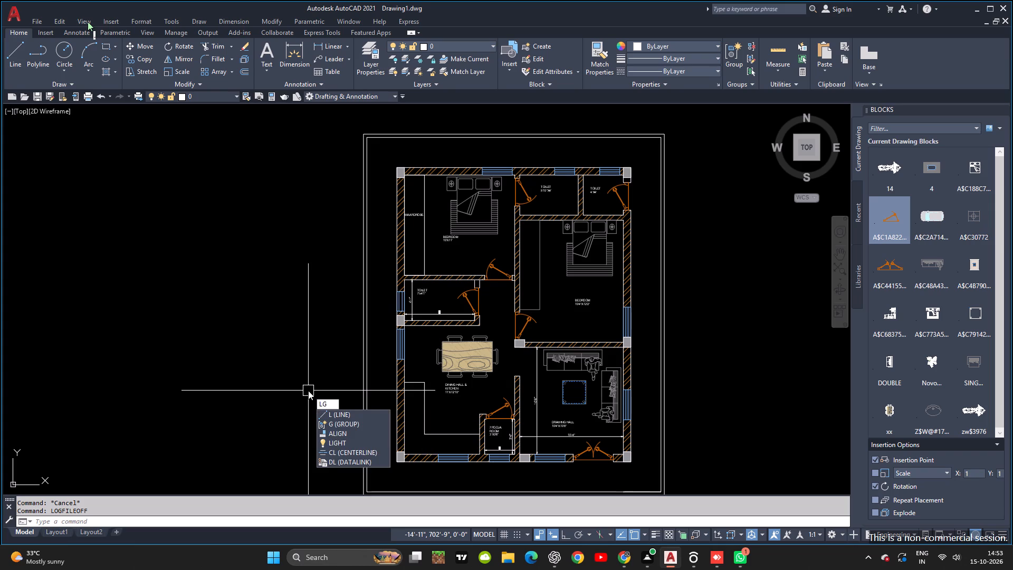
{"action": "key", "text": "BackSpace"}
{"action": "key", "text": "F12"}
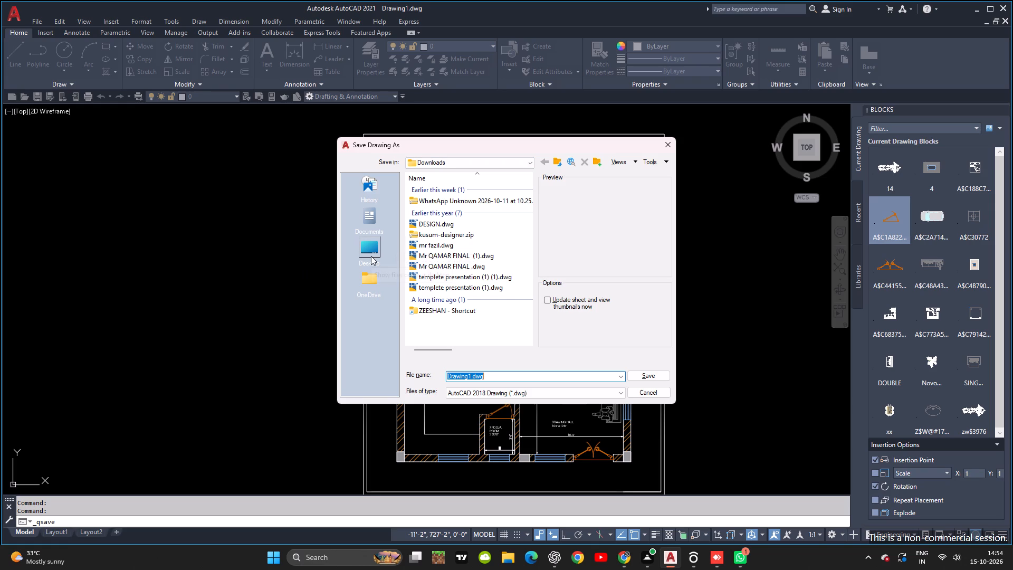
Create a folder named INTERSHIP on New Volume (D:) and open it as the save location for the drawing.
{"action": "left_click", "coordinate": [373, 290]}
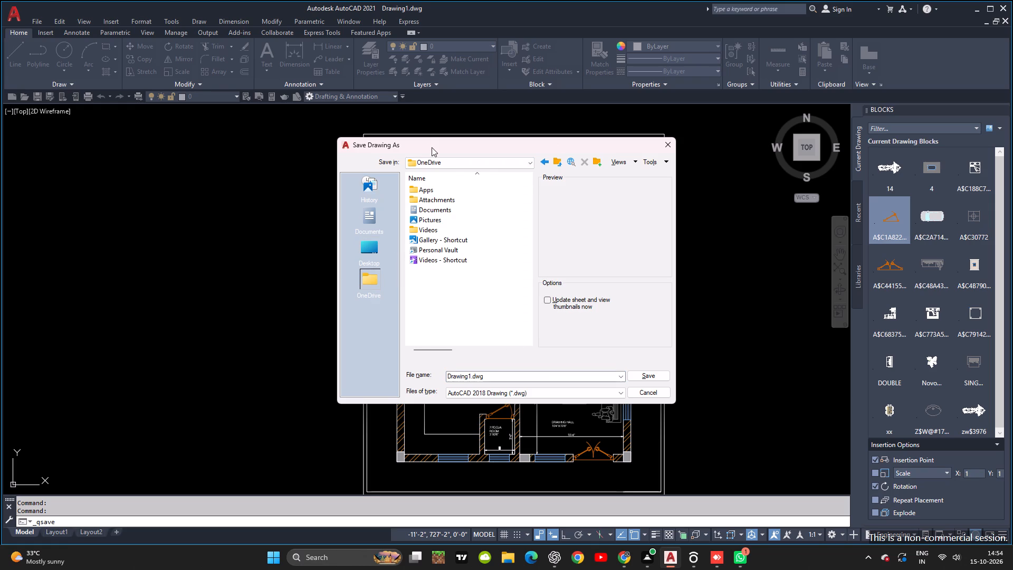
{"action": "left_click", "coordinate": [450, 161]}
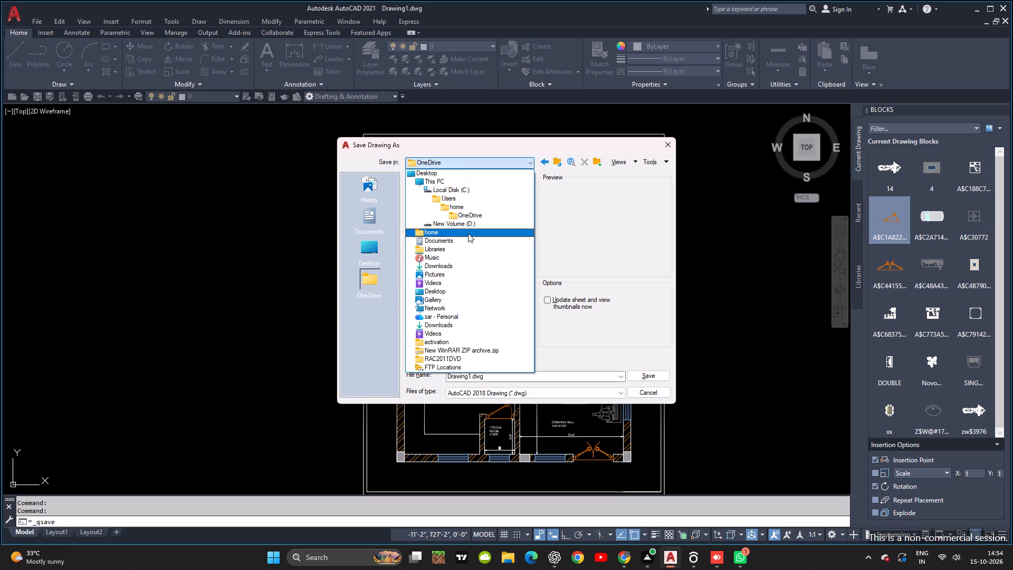
{"action": "left_click", "coordinate": [476, 227]}
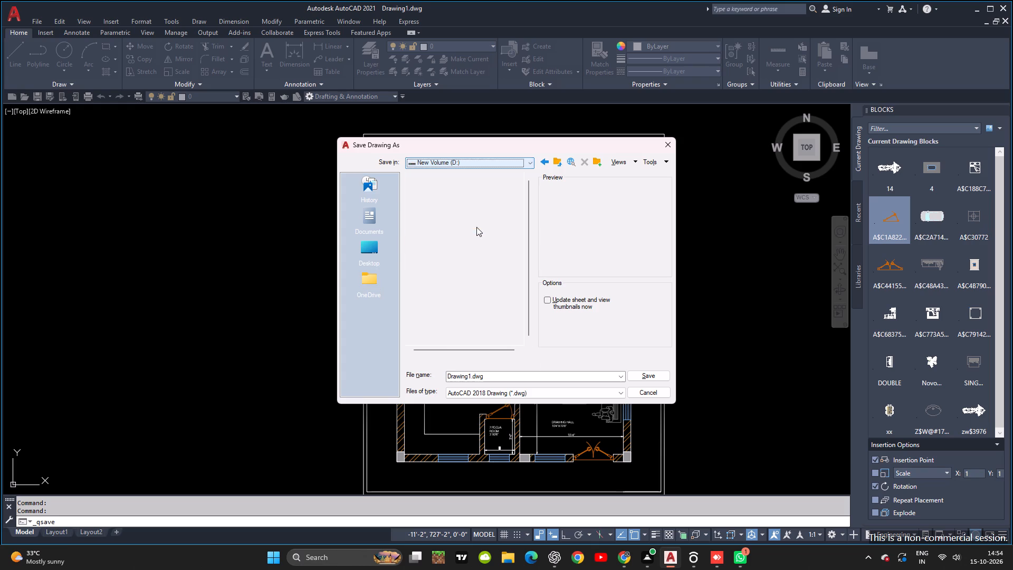
{"action": "right_click", "coordinate": [432, 231]}
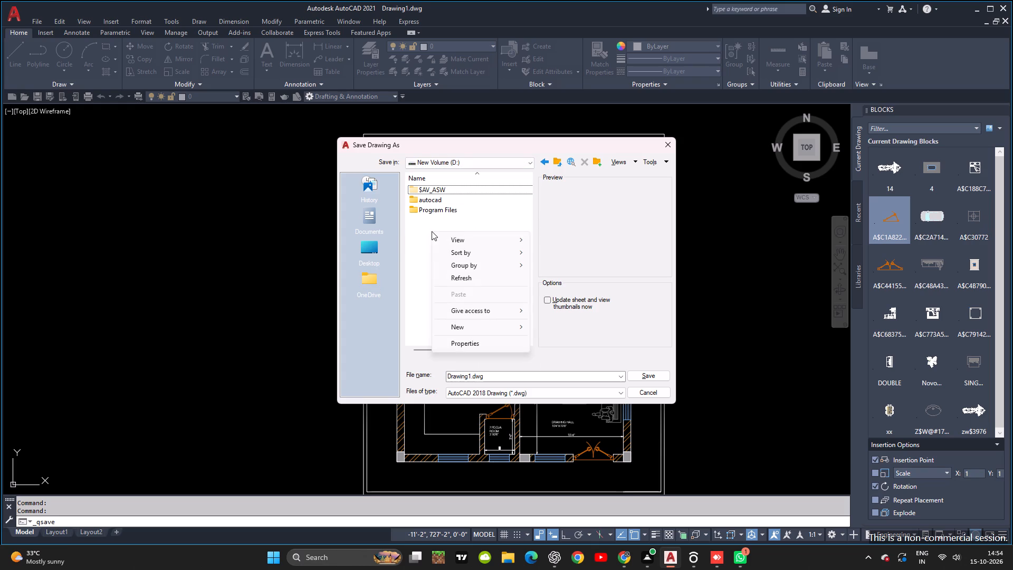
{"action": "left_click", "coordinate": [555, 161]}
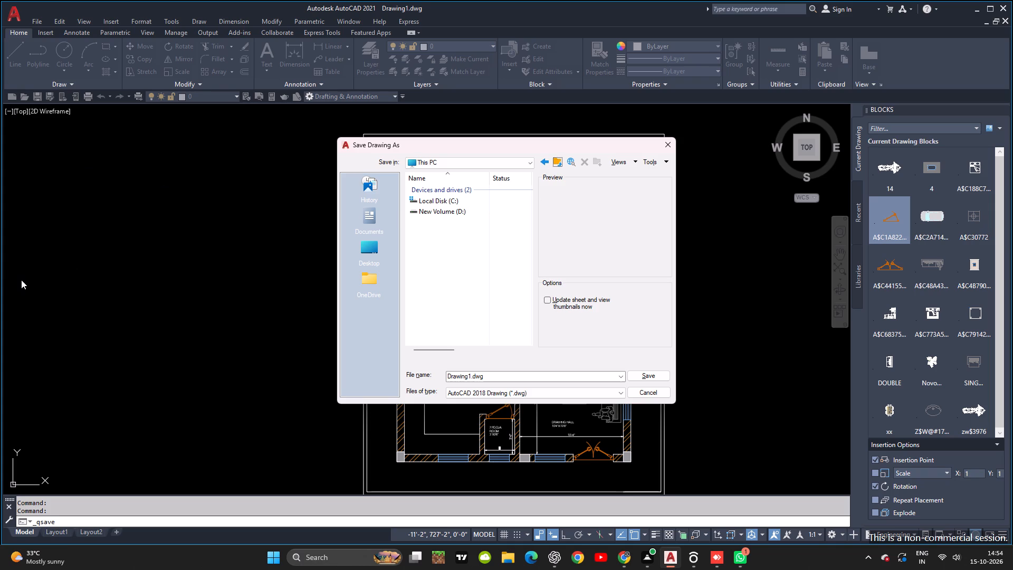
{"action": "double_click", "coordinate": [450, 215]}
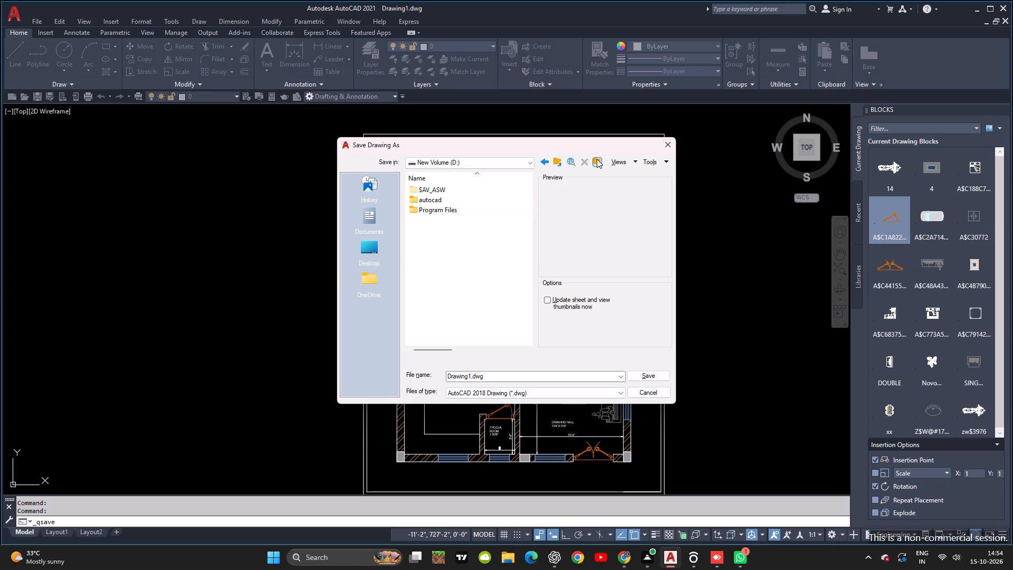
{"action": "left_click", "coordinate": [597, 159]}
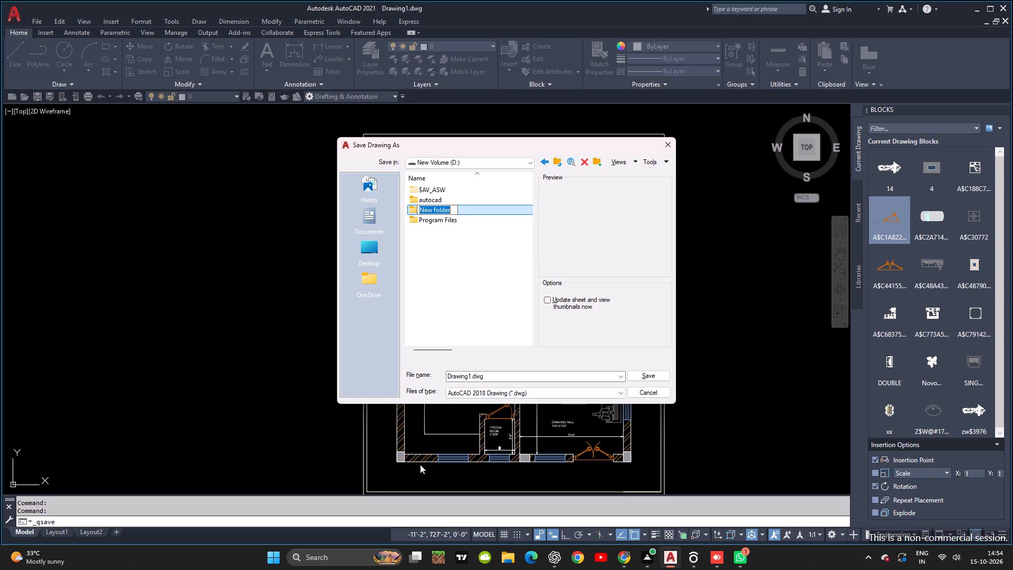
{"action": "type", "text": "IN"}
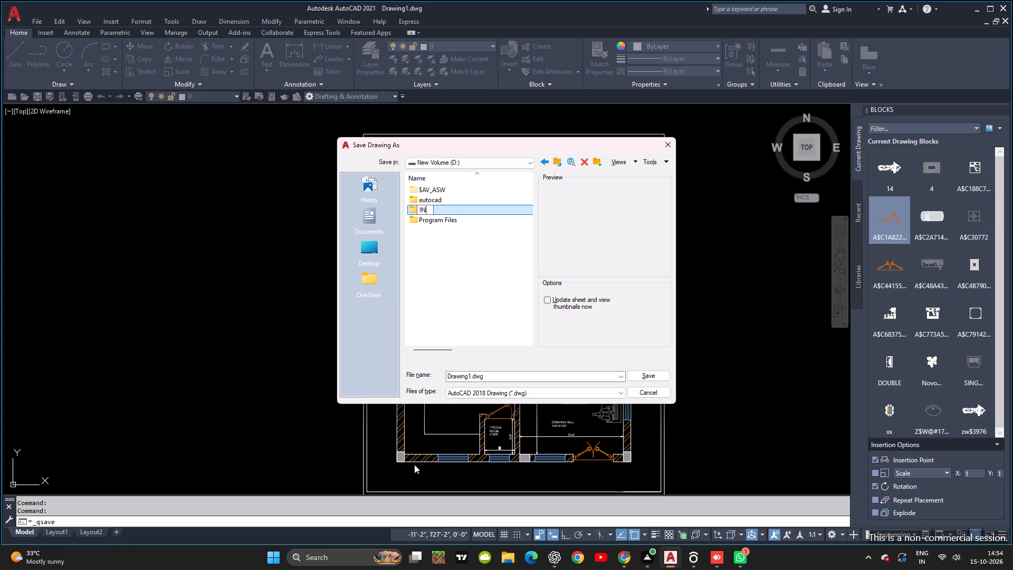
{"action": "type", "text": "TER"}
{"action": "type", "text": "HI"}
{"action": "key", "text": "shift+p"}
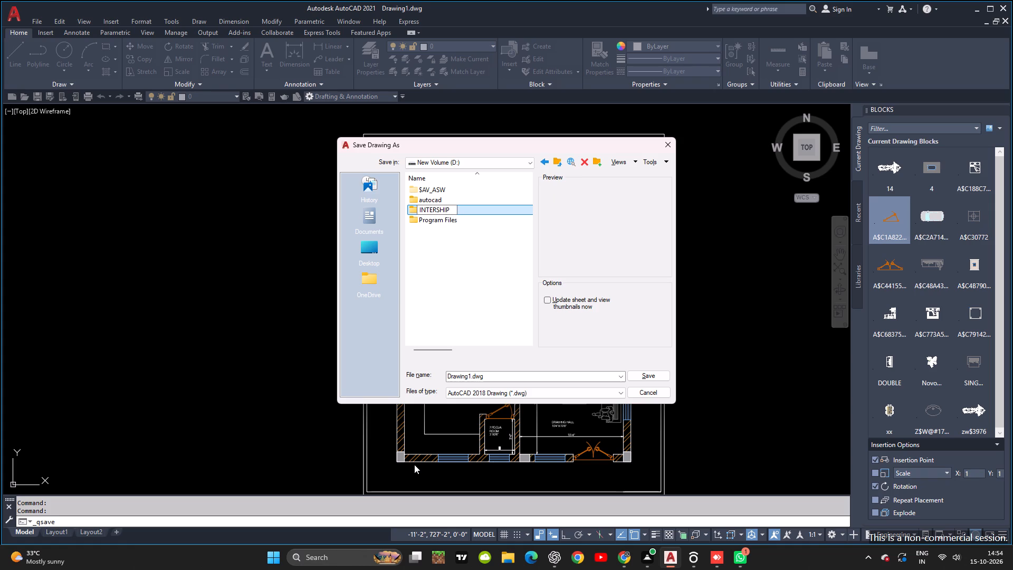
{"action": "key", "text": "Return"}
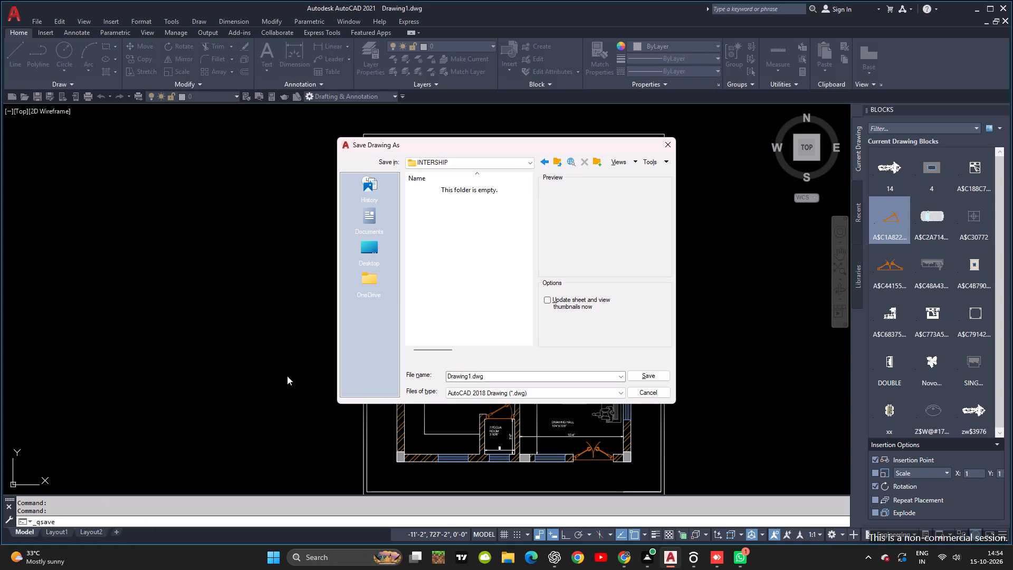
Save the floor plan drawing in the INTERSHIP folder as 2BHK in AutoCAD 2018 Drawing format.
{"action": "left_click", "coordinate": [505, 380]}
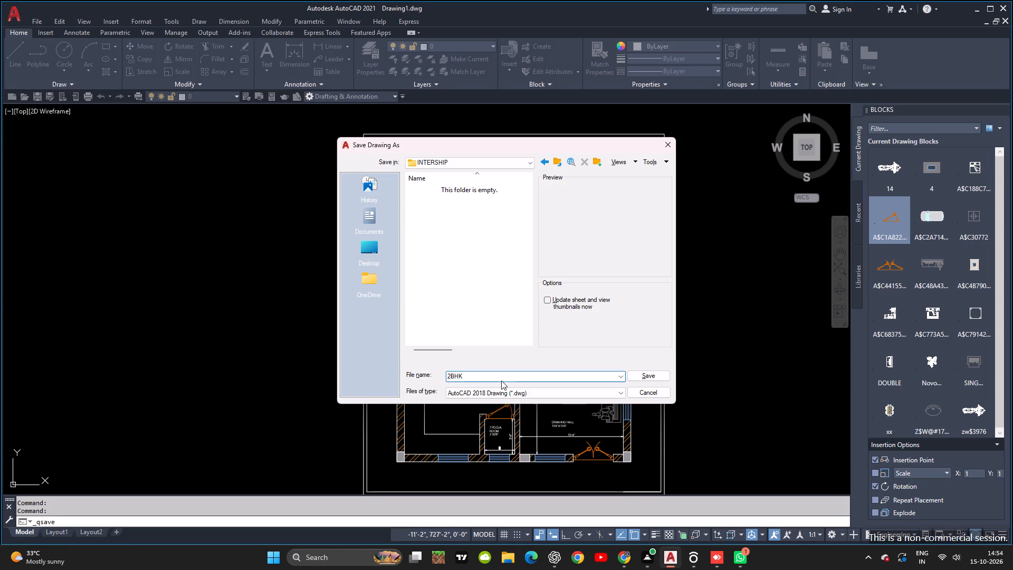
{"action": "left_click", "coordinate": [646, 373]}
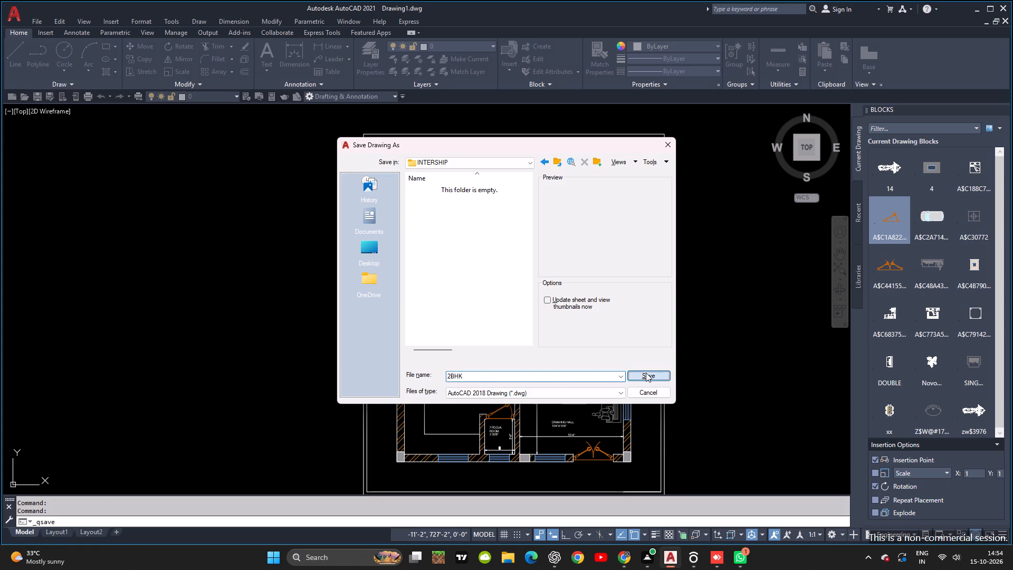